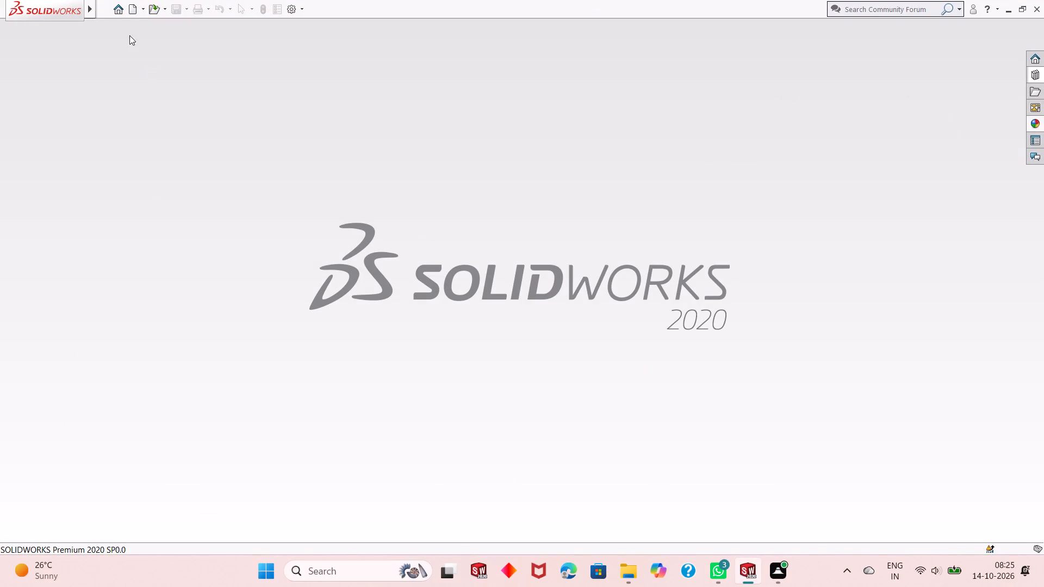
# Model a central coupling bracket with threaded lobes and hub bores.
# Create a new part document.
pyautogui.click(133, 14)
pyautogui.doubleClick(271, 292)
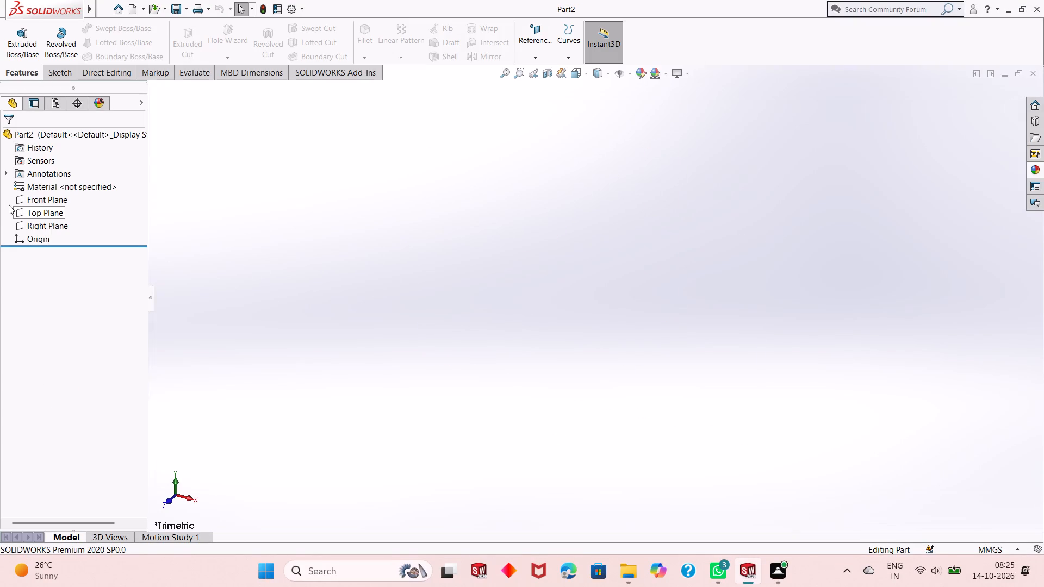
# Start a sketch on the Front Plane and draw a circle centred on the origin, about 117 mm in diameter.
pyautogui.click(55, 211)
pyautogui.press('Escape')
pyautogui.press('Escape')
pyautogui.press('Escape')
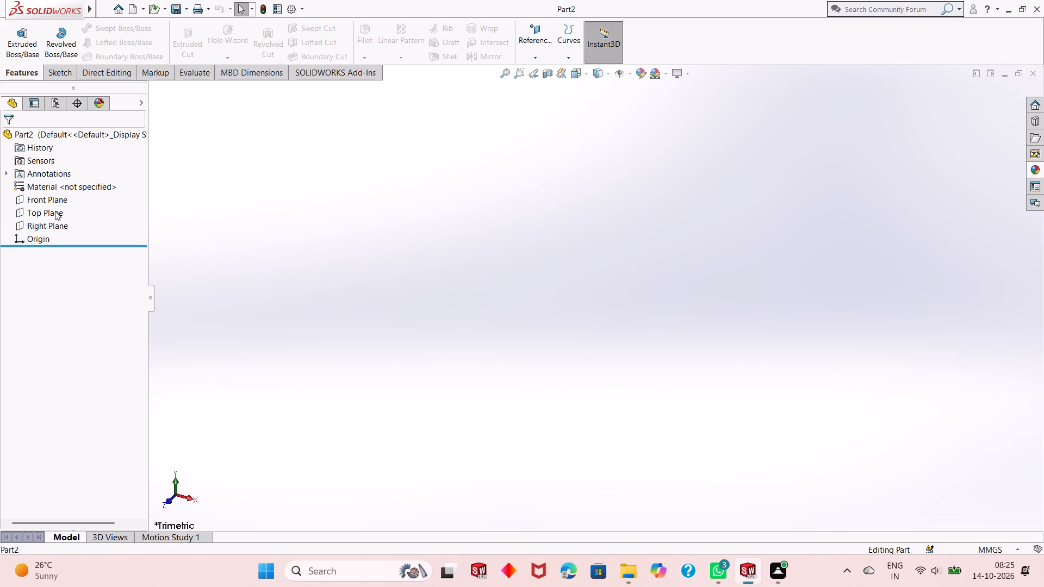
pyautogui.click(52, 201)
pyautogui.click(66, 191)
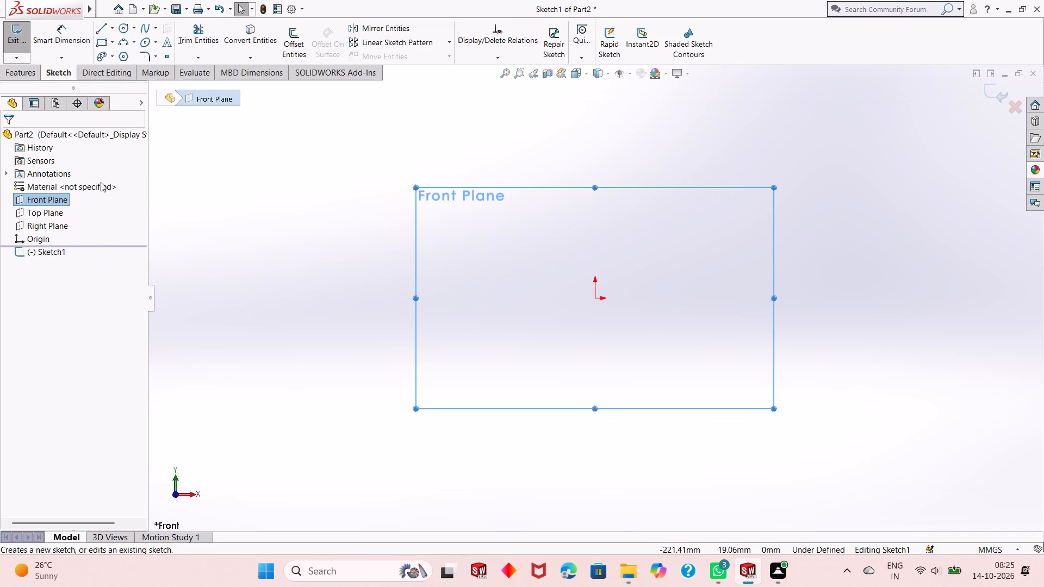
pyautogui.click(123, 28)
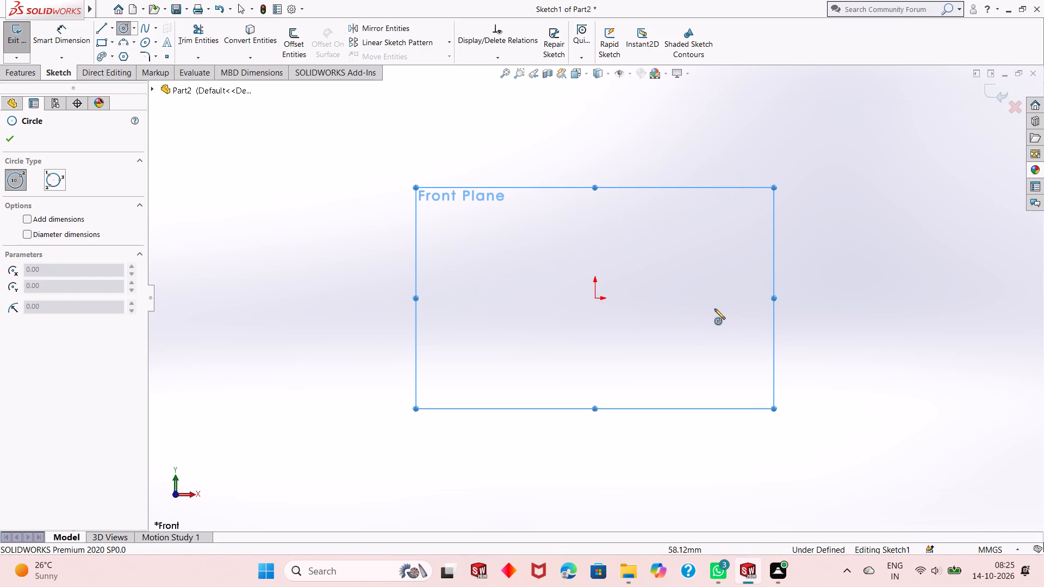
pyautogui.click(596, 301)
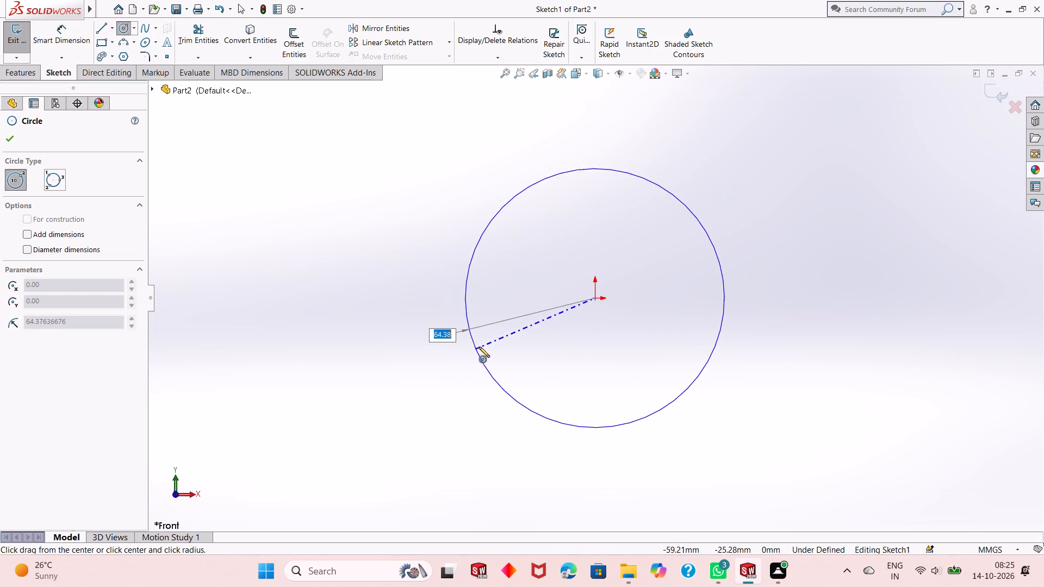
pyautogui.click(486, 342)
pyautogui.press('Escape')
pyautogui.press('Escape')
pyautogui.press('Escape')
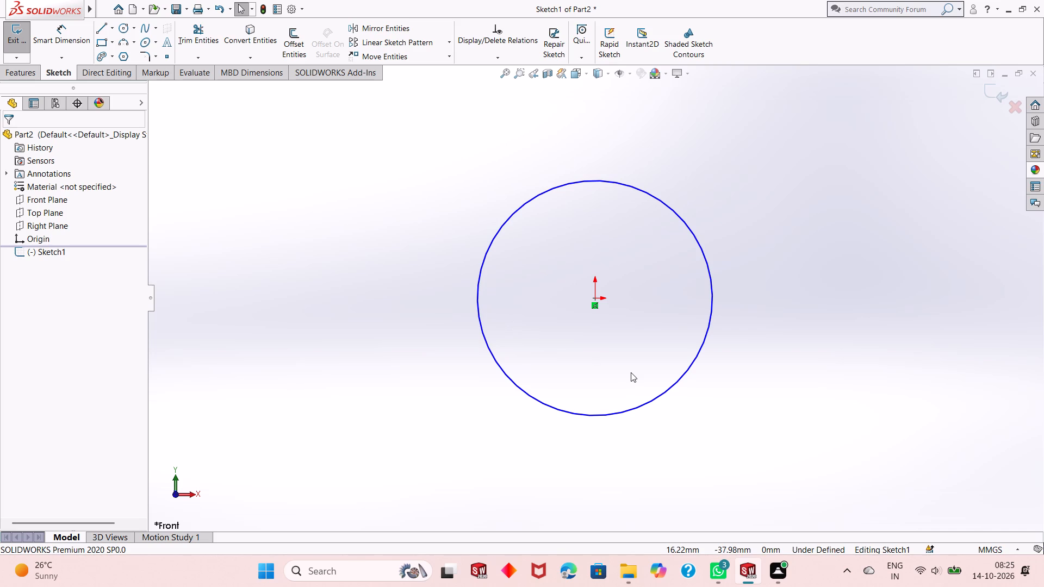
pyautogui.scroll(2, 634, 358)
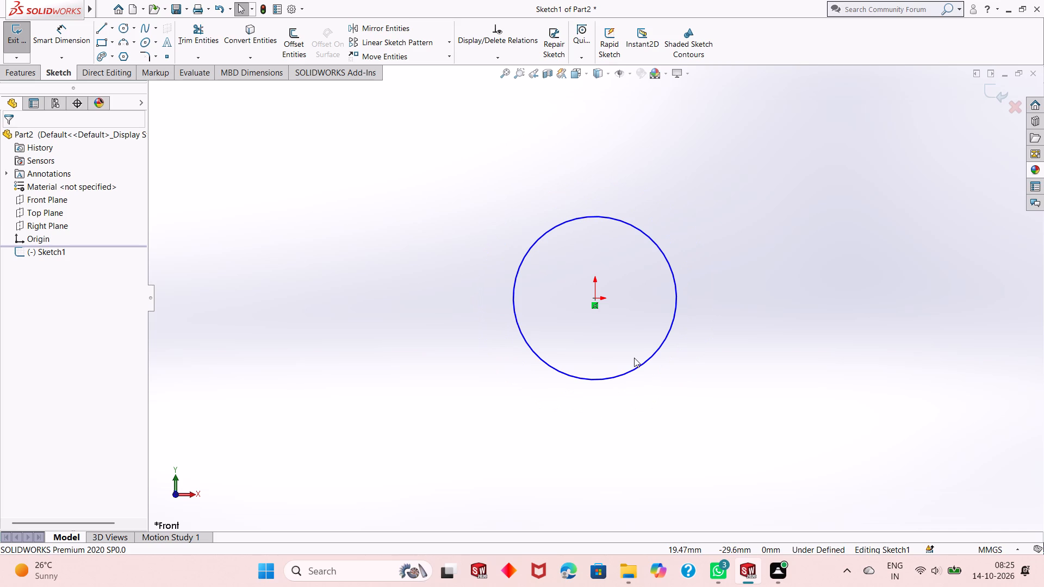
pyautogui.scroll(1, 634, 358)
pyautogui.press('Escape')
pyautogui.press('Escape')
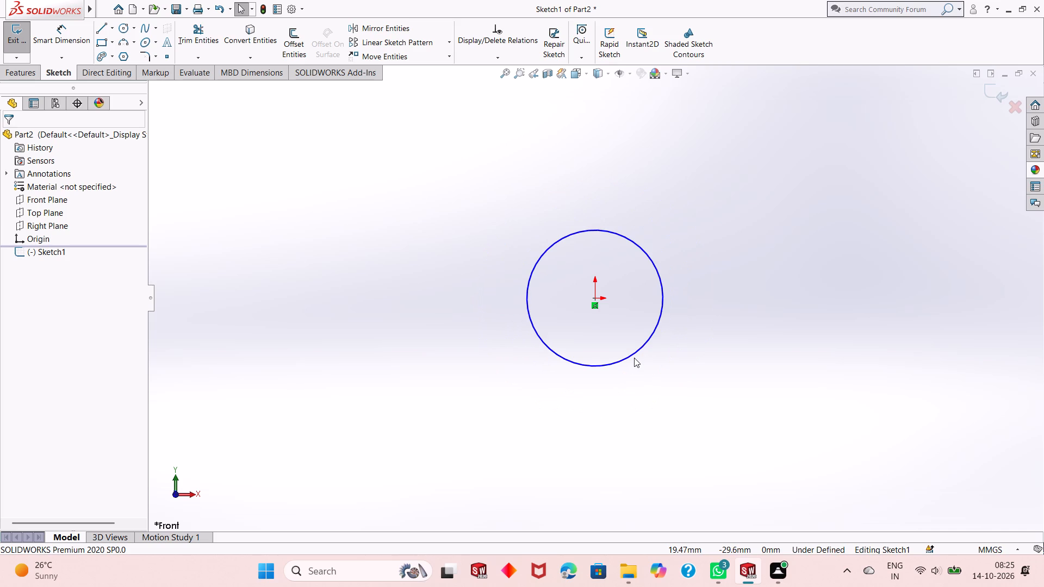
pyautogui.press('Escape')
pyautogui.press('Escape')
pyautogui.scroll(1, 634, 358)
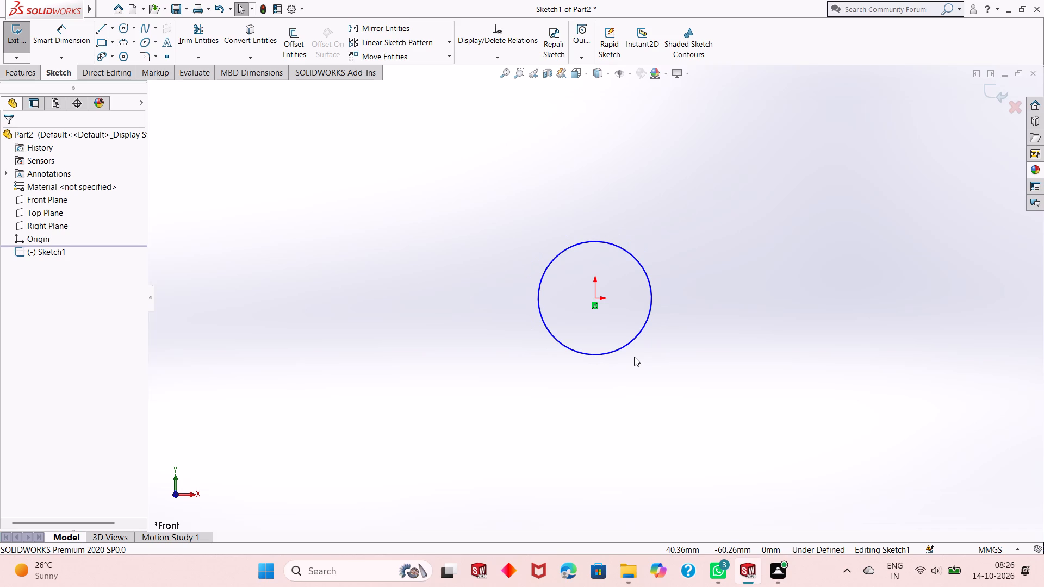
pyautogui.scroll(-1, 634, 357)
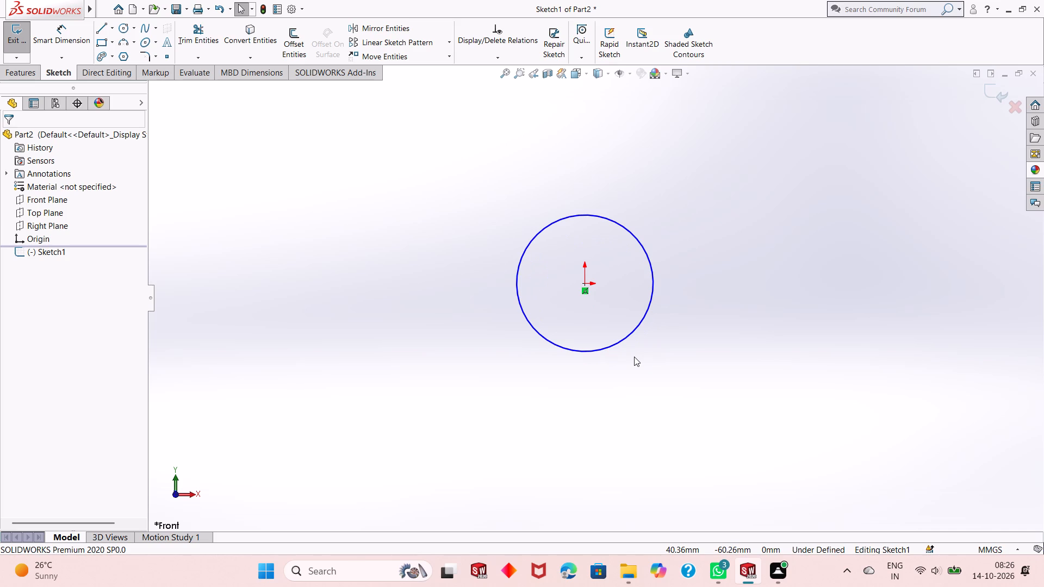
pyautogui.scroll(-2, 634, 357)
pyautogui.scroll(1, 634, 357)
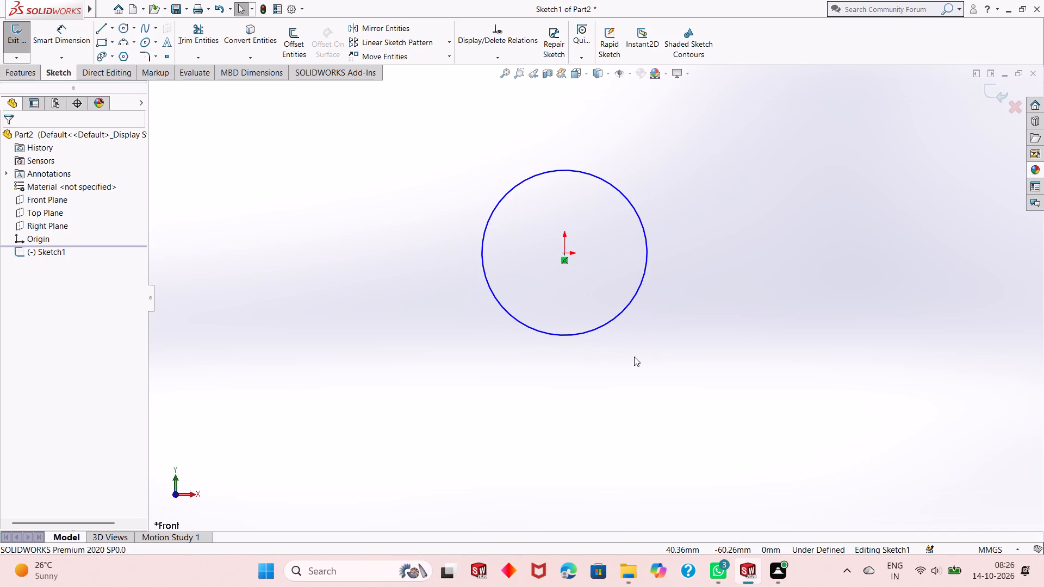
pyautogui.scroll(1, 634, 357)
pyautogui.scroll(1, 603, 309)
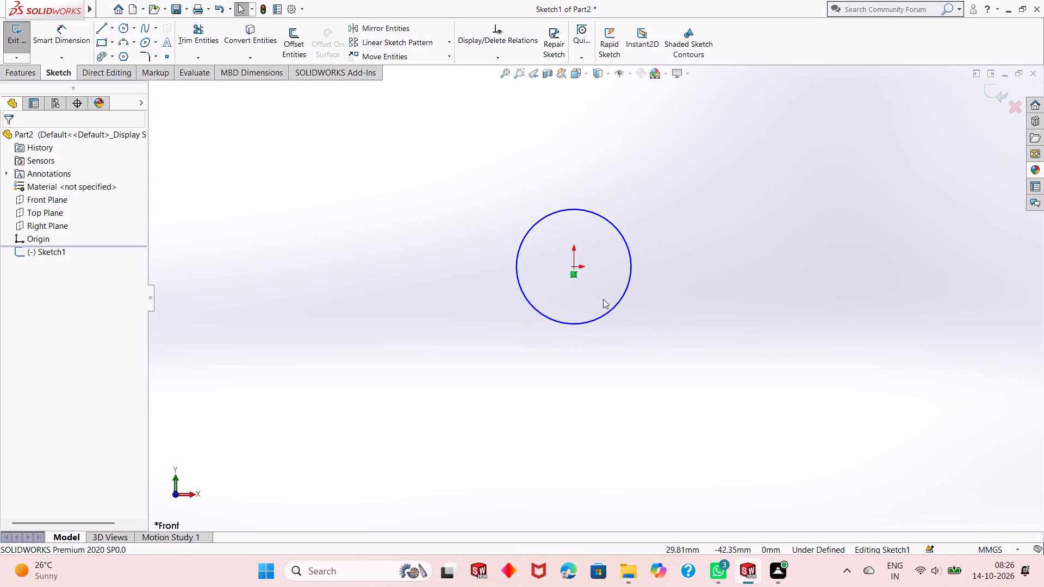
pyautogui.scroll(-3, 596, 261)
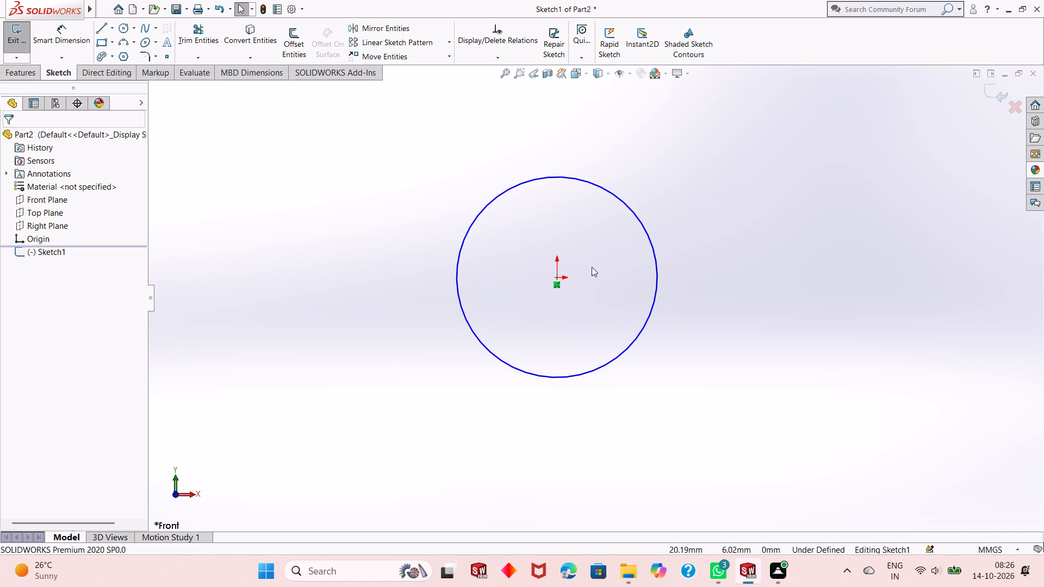
# Dimension the origin-centred circle's diameter at 55 mm.
pyautogui.click(66, 28)
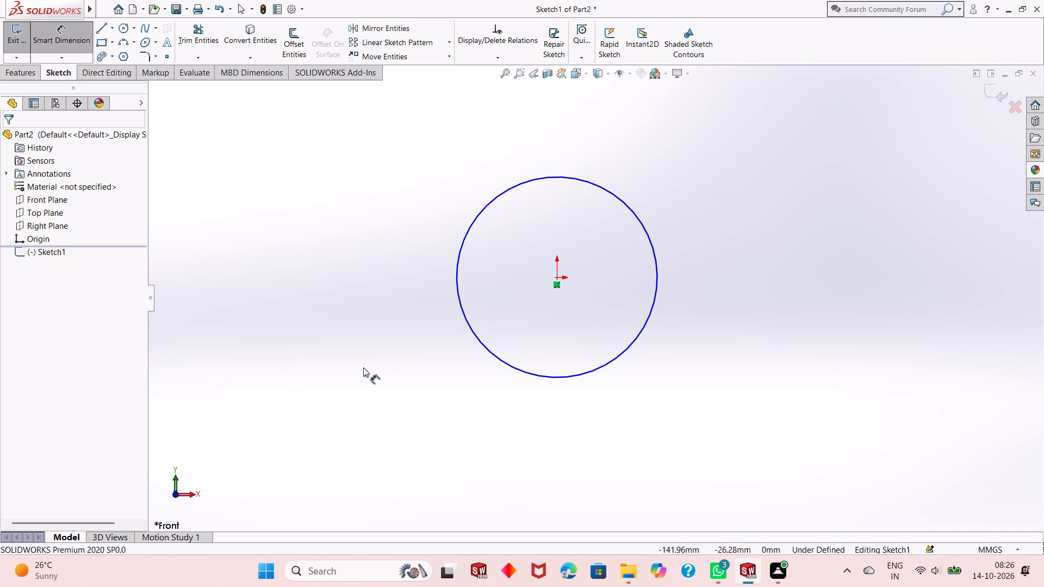
pyautogui.click(528, 372)
pyautogui.click(471, 428)
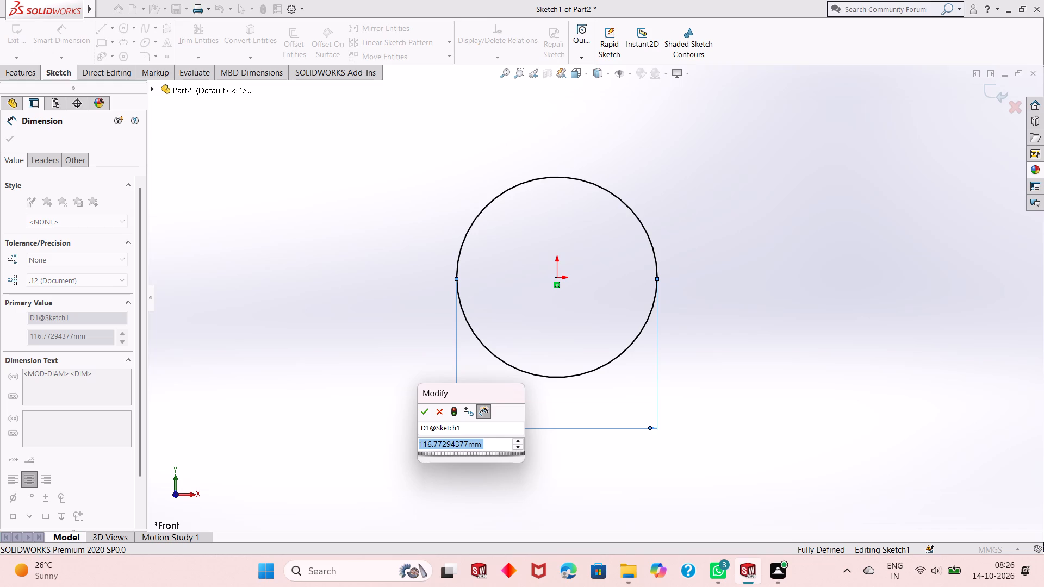
pyautogui.write('55')
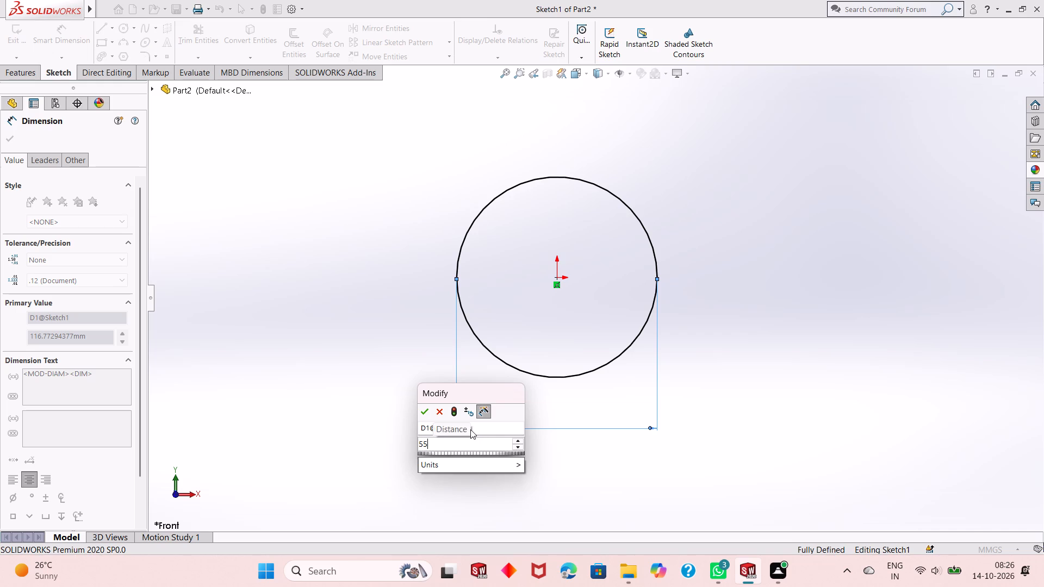
pyautogui.press('Return')
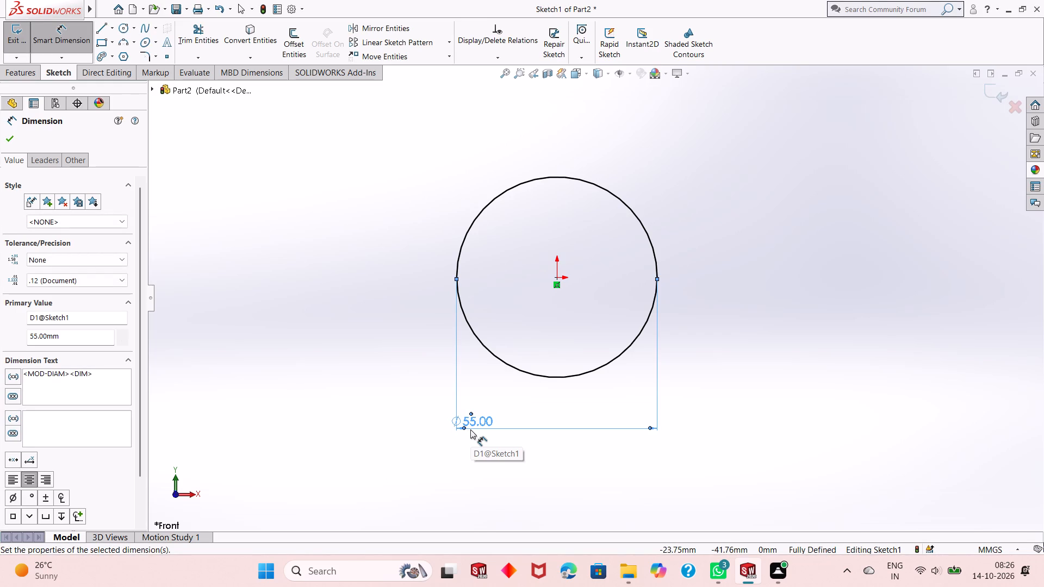
pyautogui.scroll(4, 530, 407)
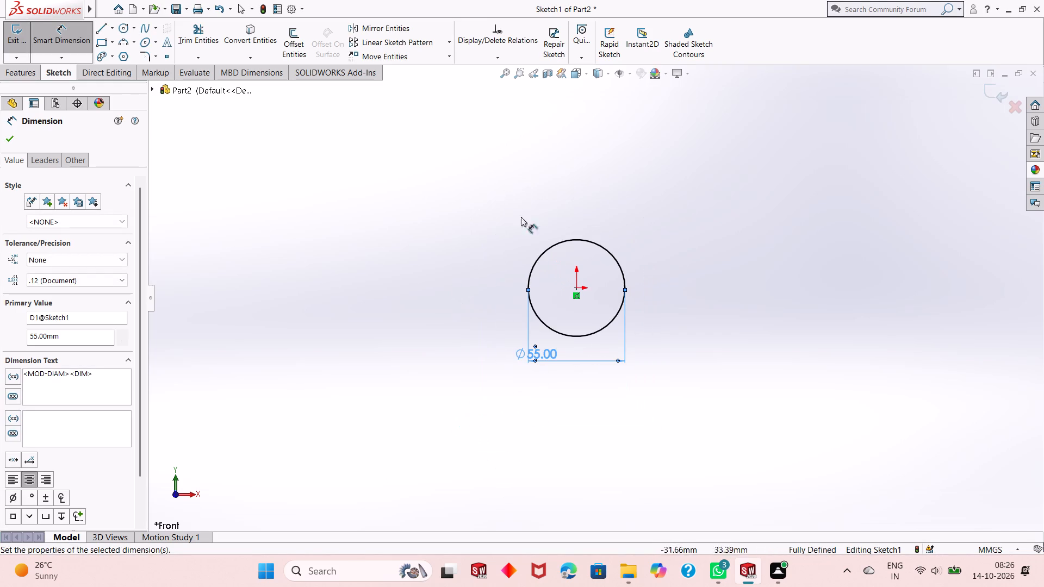
pyautogui.scroll(-2, 590, 222)
pyautogui.click(679, 278)
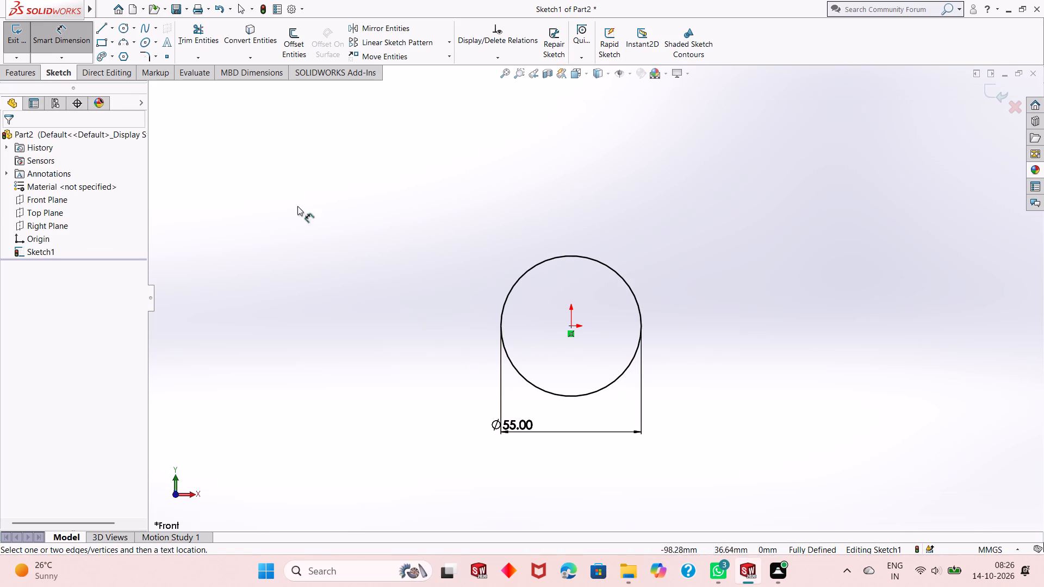
# Sketch two circles side by side at the same height above the 55 mm circle, about 24 mm and 28 mm in diameter.
pyautogui.click(119, 32)
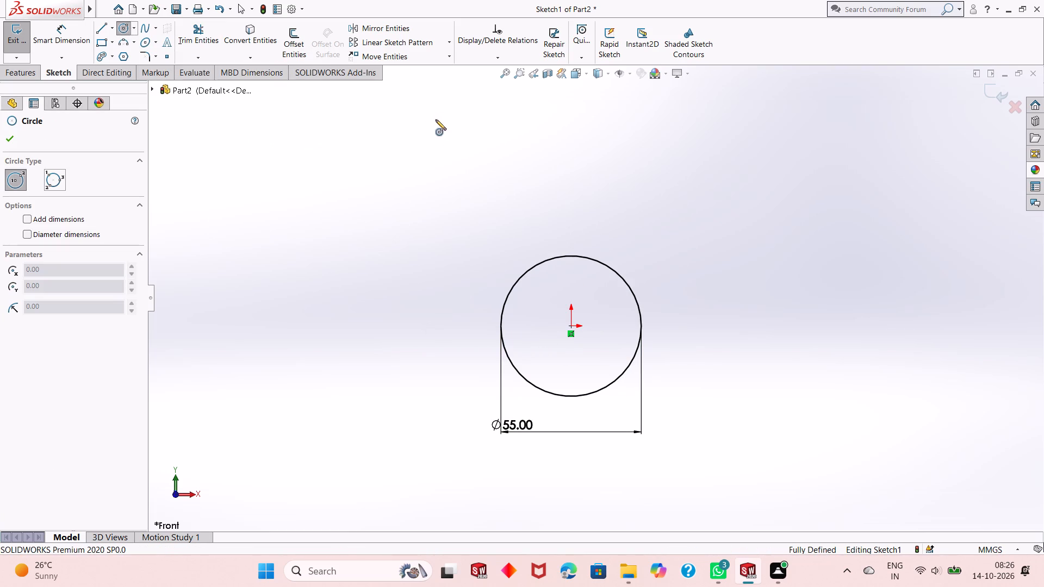
pyautogui.click(470, 154)
pyautogui.click(484, 127)
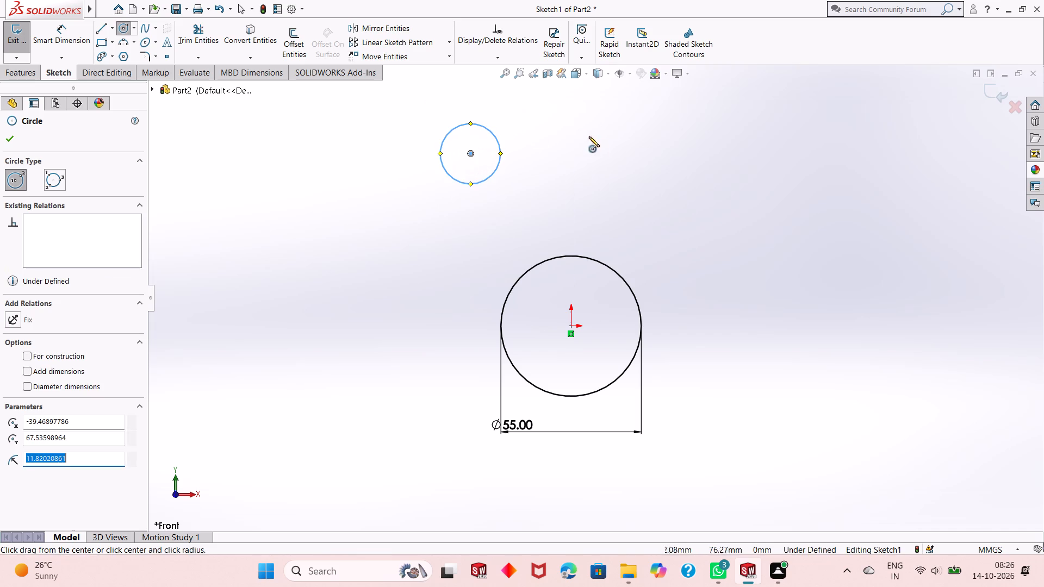
pyautogui.click(628, 154)
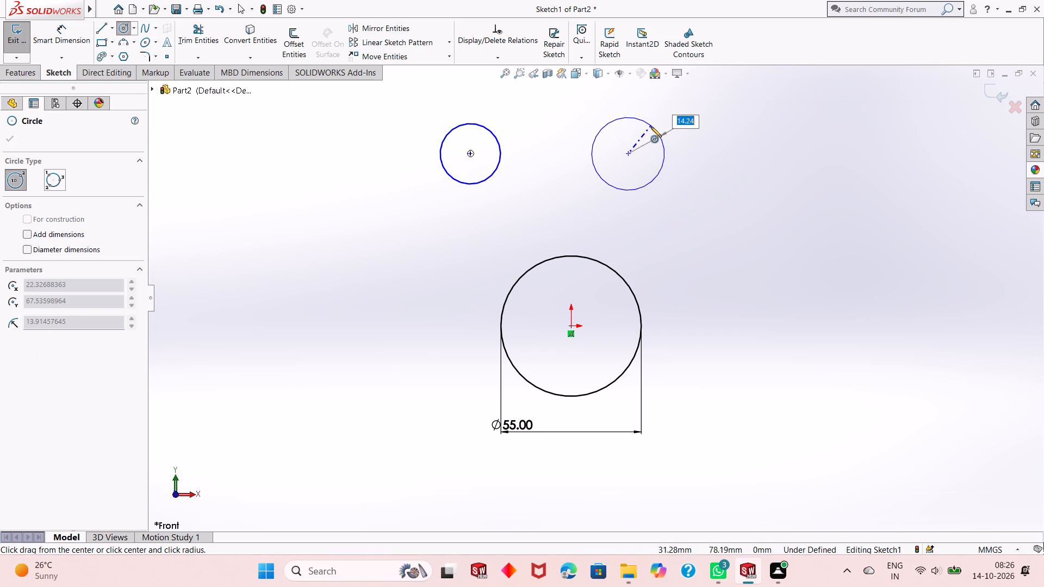
pyautogui.click(651, 127)
pyautogui.rightClick(291, 171)
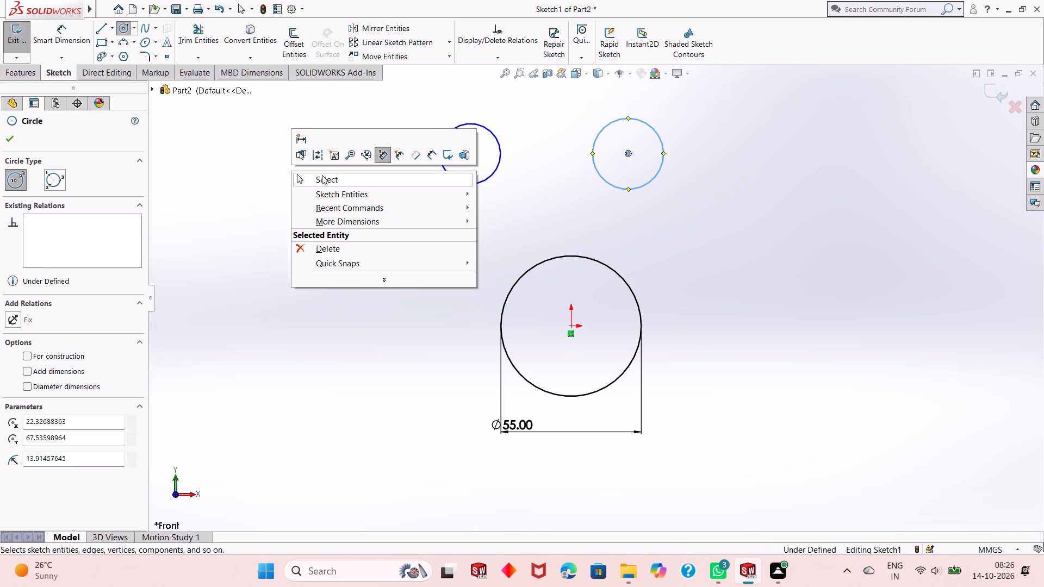
pyautogui.click(322, 175)
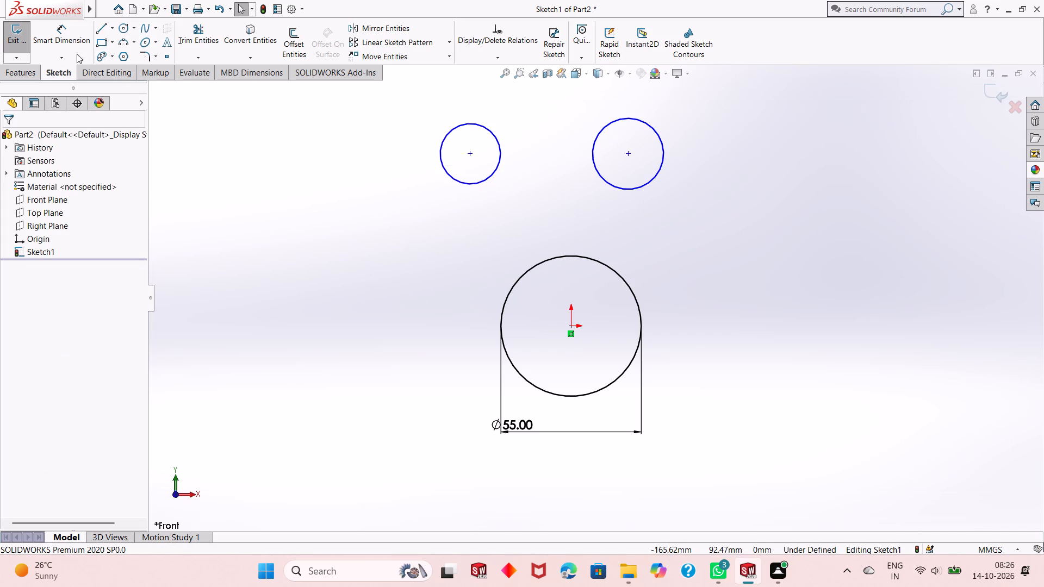
# Dimension the diameter of the upper-left circle at 16 mm.
pyautogui.click(65, 41)
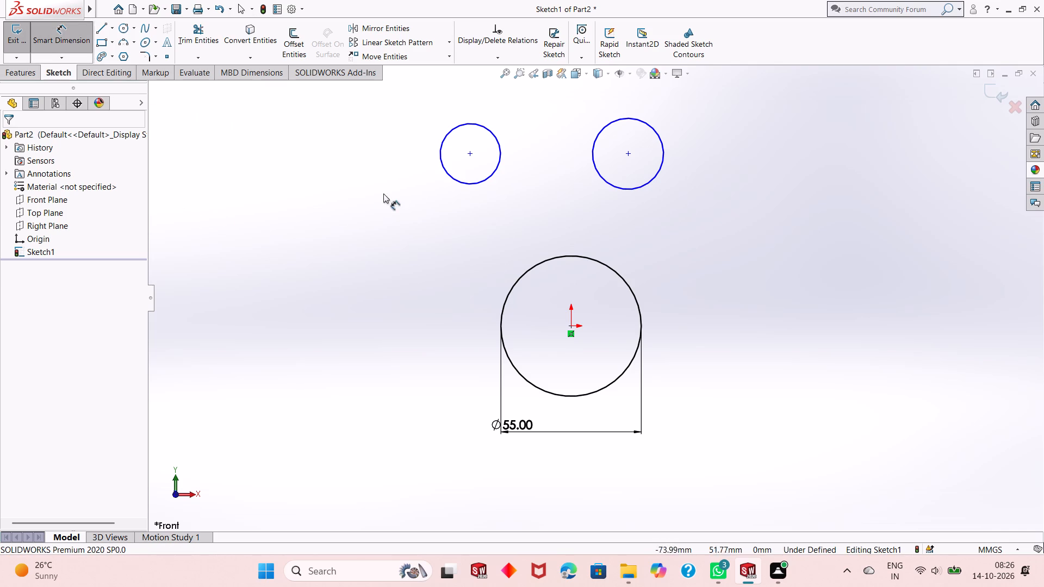
pyautogui.click(450, 177)
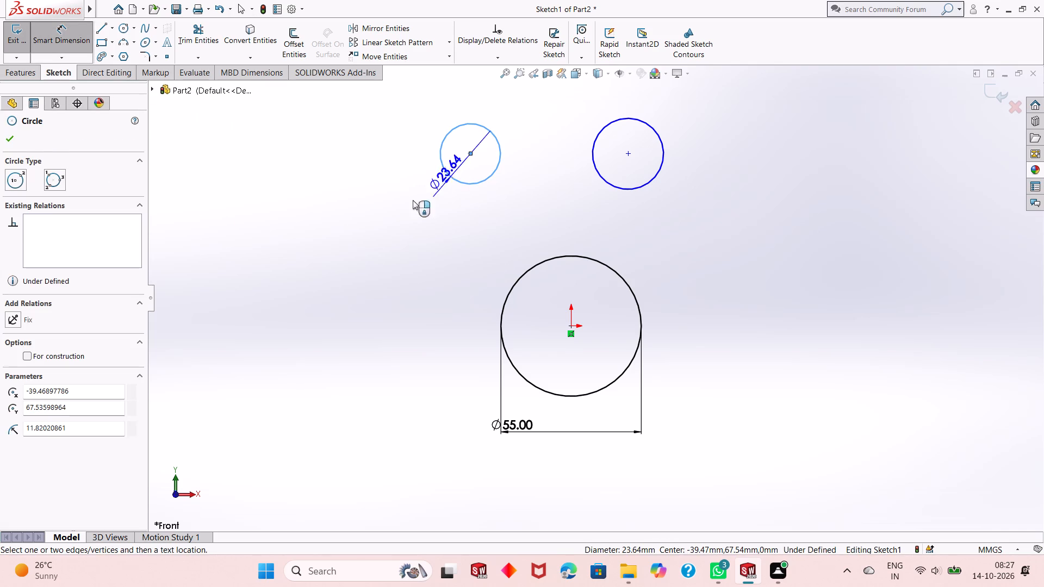
pyautogui.click(348, 236)
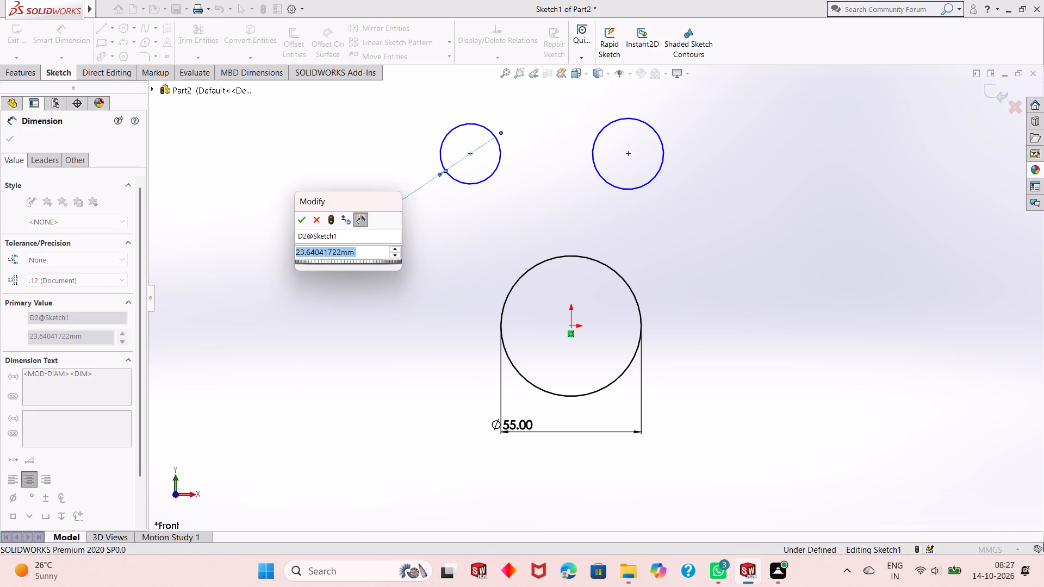
pyautogui.write('46')
pyautogui.press('Return')
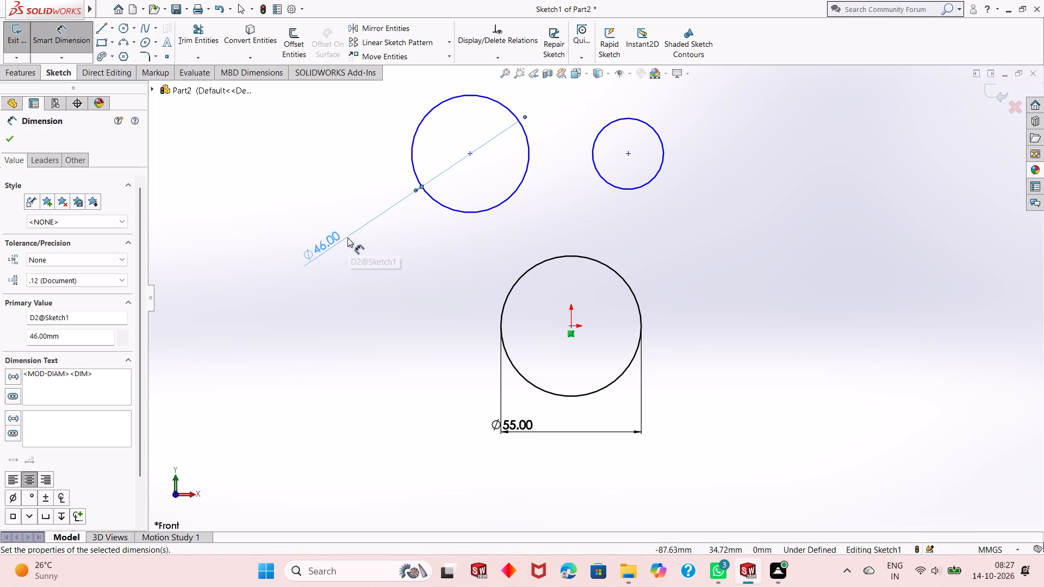
pyautogui.doubleClick(347, 238)
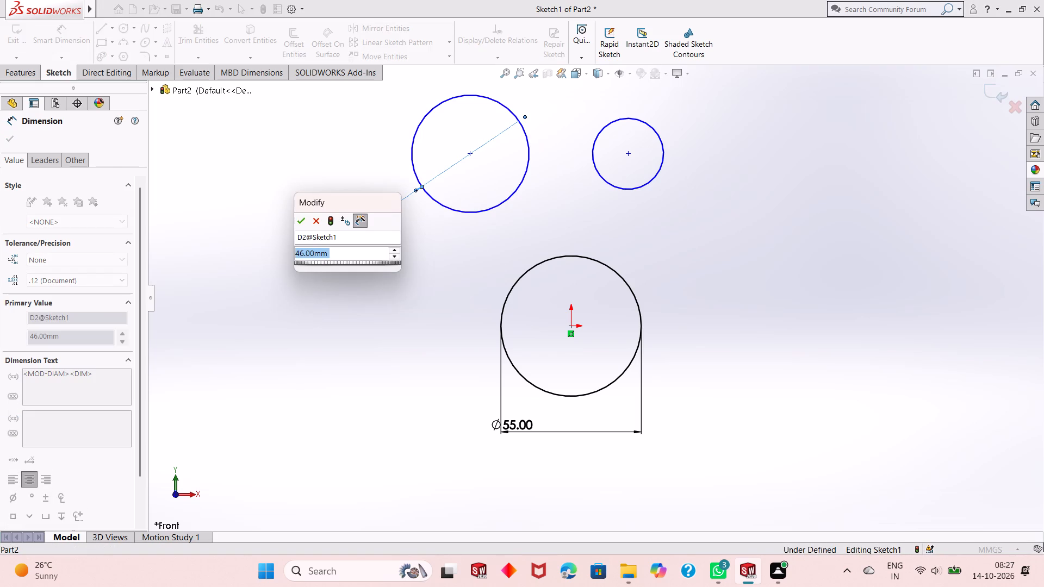
pyautogui.write('16')
pyautogui.press('Return')
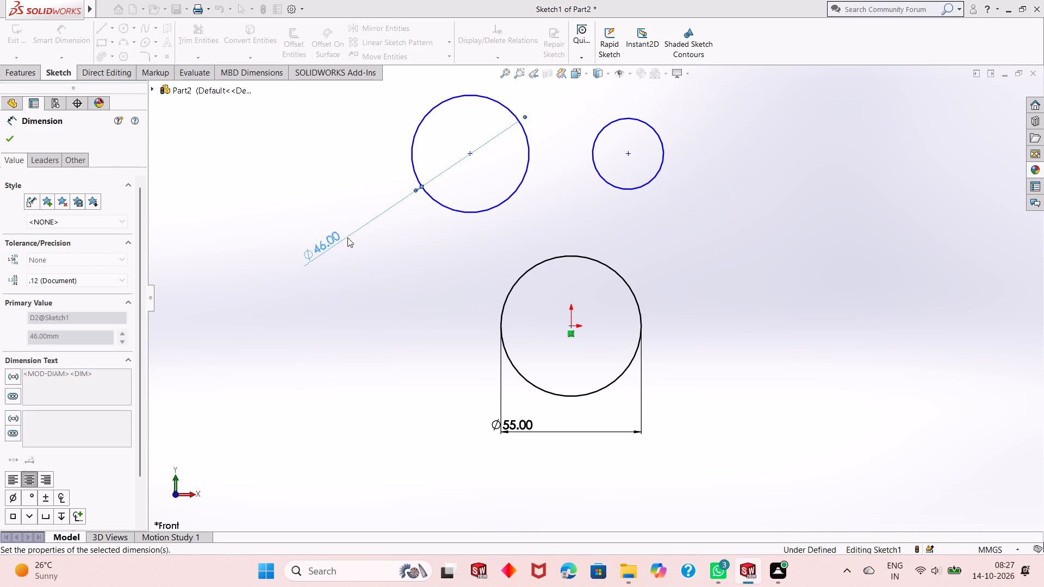
pyautogui.press('1')
pyautogui.press('BackSpace')
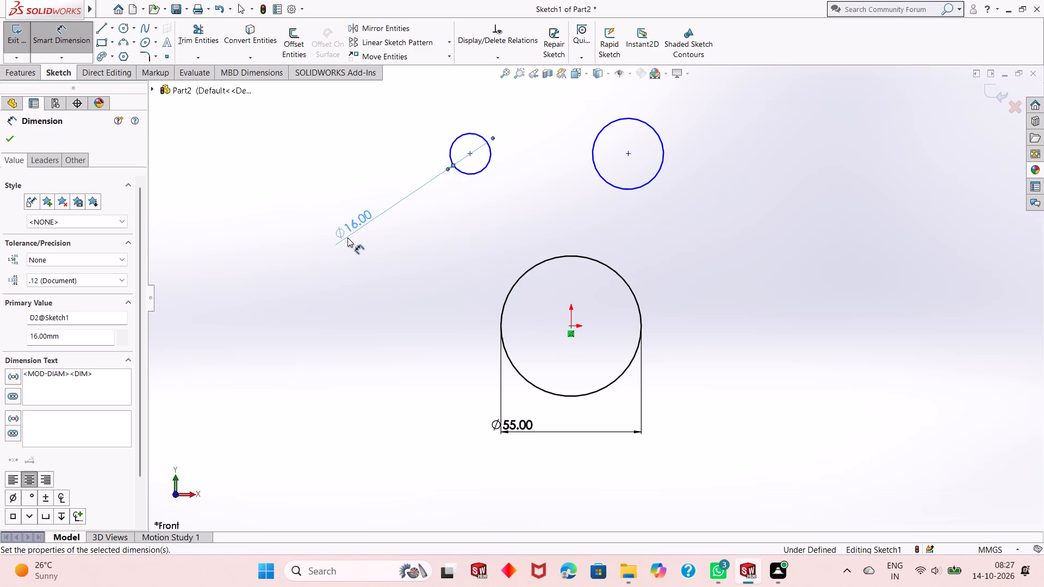
pyautogui.press('Escape')
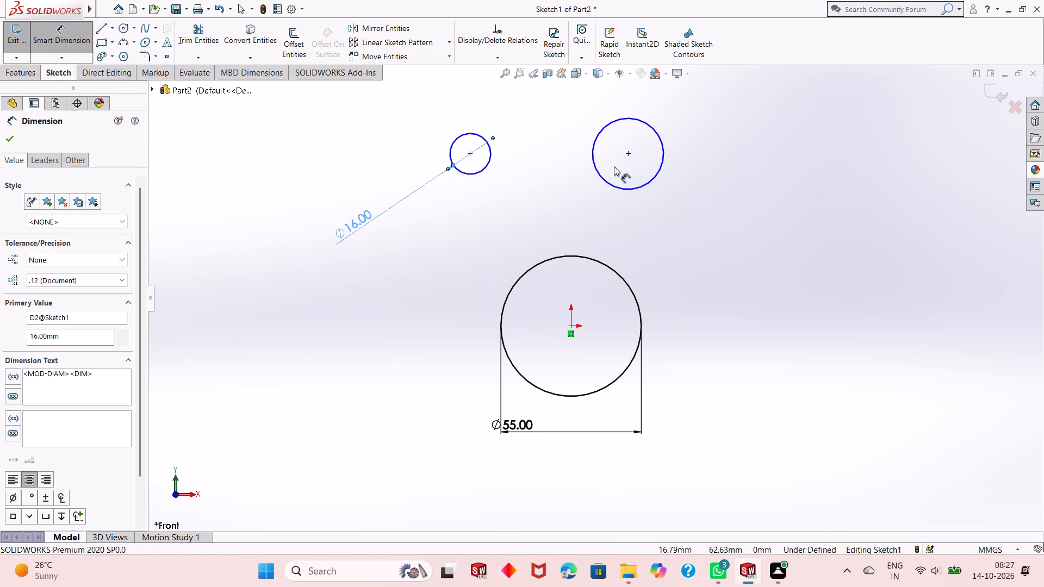
pyautogui.press('Escape')
pyautogui.press('Escape')
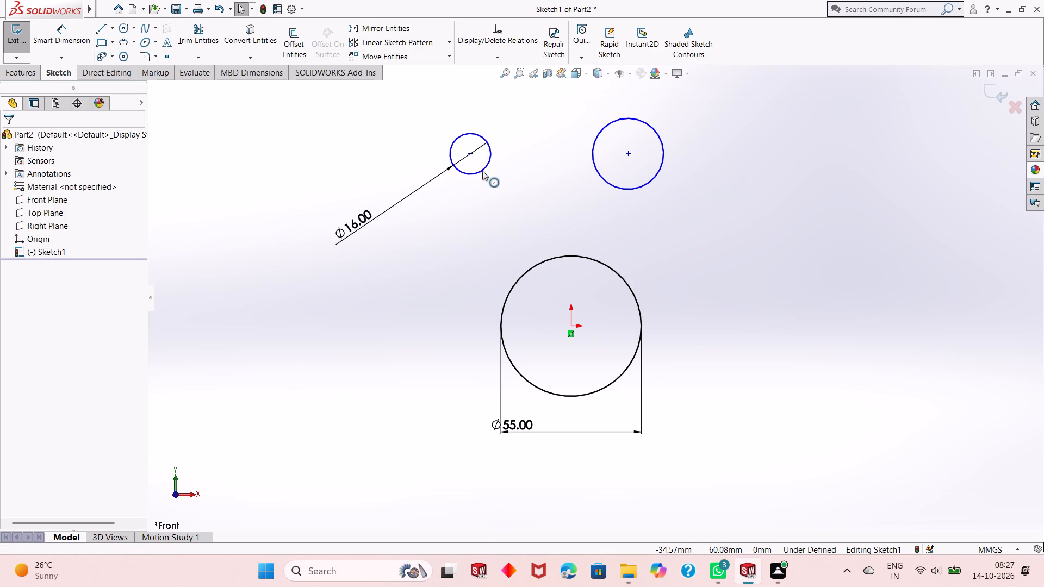
# Make the two small upper circles equal in size with an Equal relation.
pyautogui.click(482, 169)
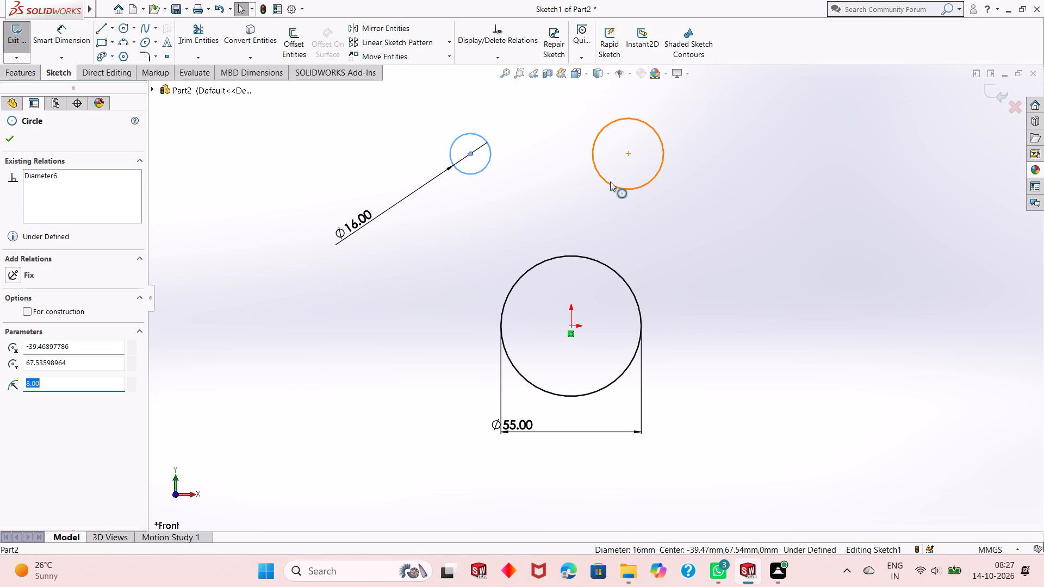
pyautogui.keyDown('ctrl'); pyautogui.click(610, 182); pyautogui.keyUp('ctrl')
pyautogui.click(688, 133)
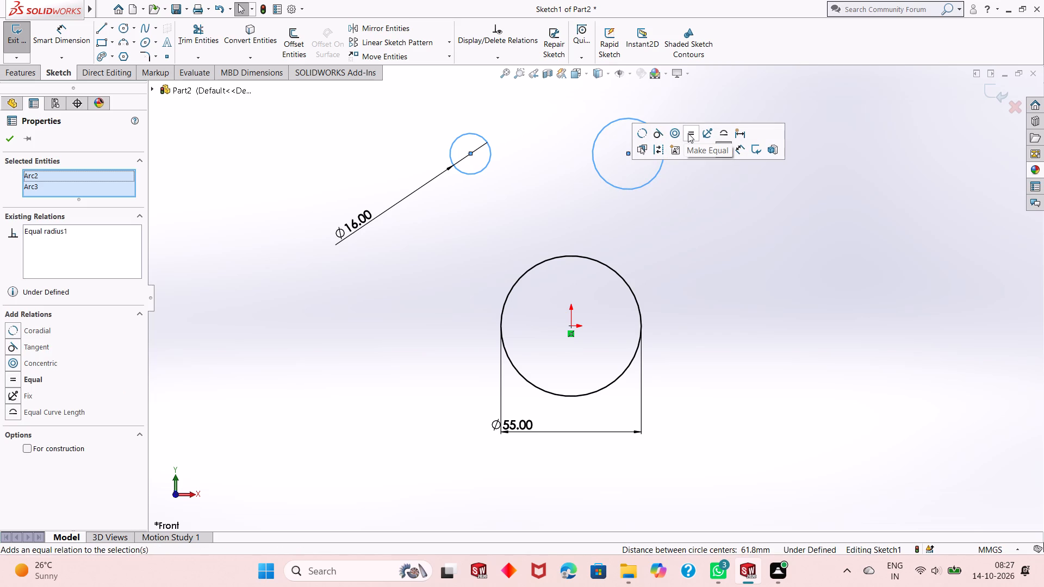
pyautogui.click(10, 136)
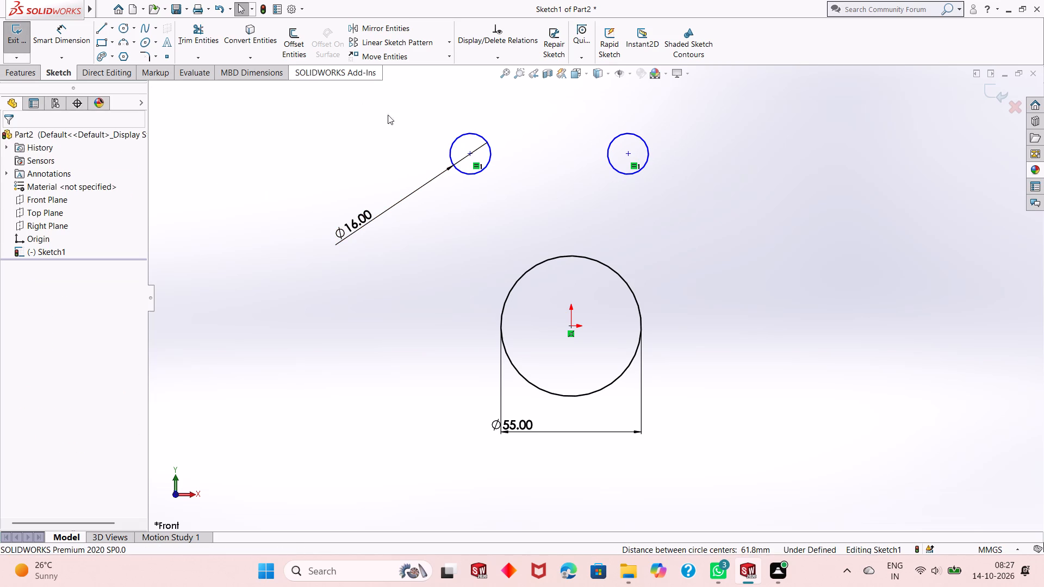
# Add a Horizontal relation between the centre points of the two small upper circles.
pyautogui.click(469, 157)
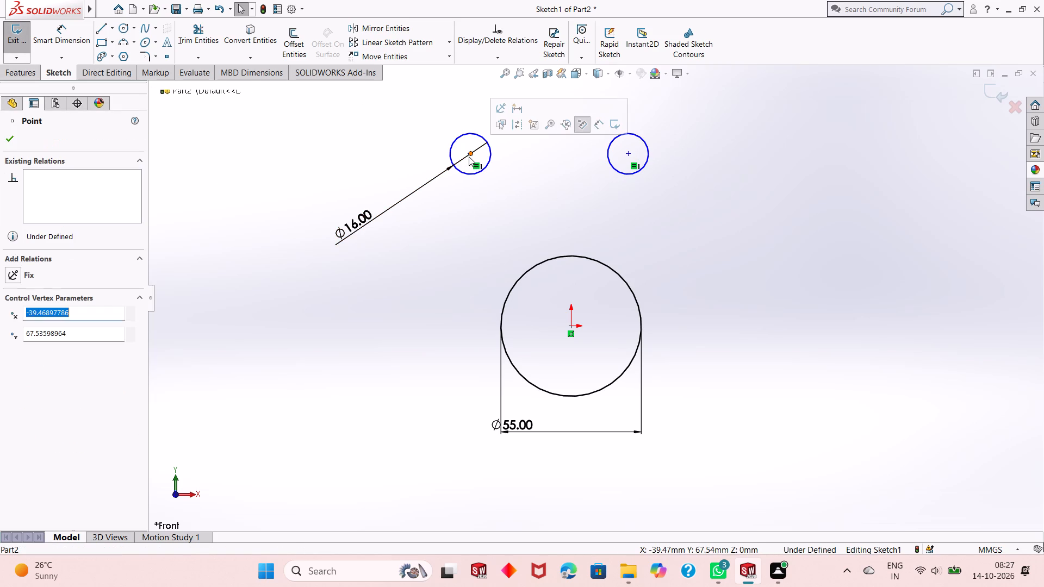
pyautogui.keyDown('ctrl'); pyautogui.click(629, 154); pyautogui.keyUp('ctrl')
pyautogui.click(662, 109)
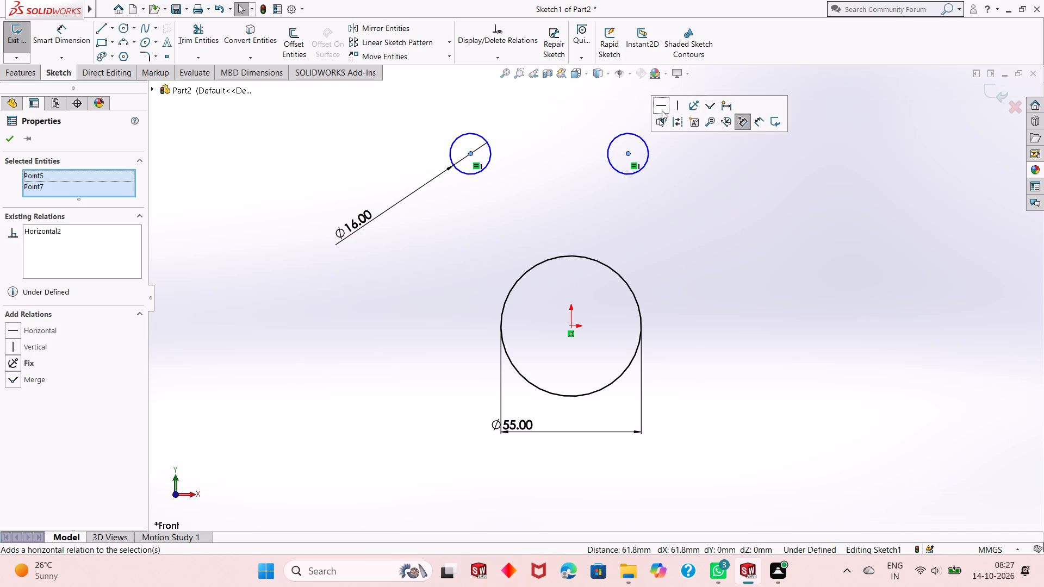
pyautogui.click(9, 137)
# Dimension the vertical distance from the origin to the upper-left circle's centre at 56 mm.
pyautogui.click(62, 38)
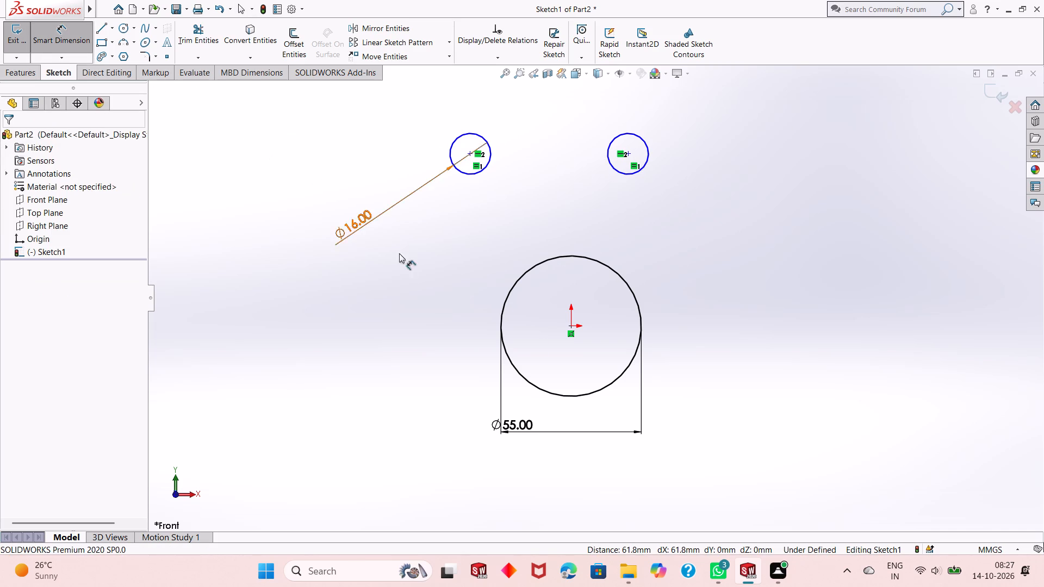
pyautogui.click(469, 154)
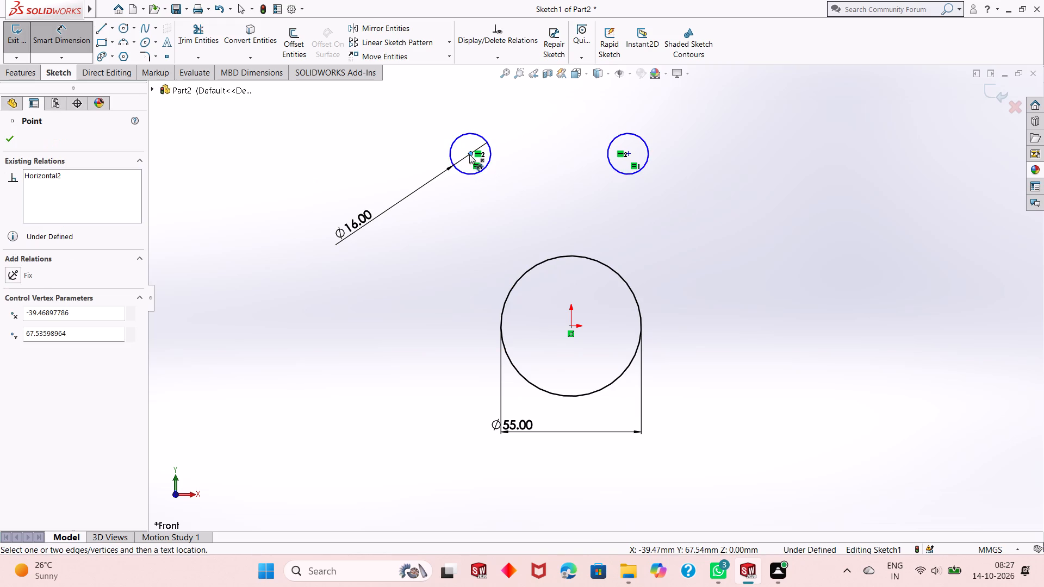
pyautogui.click(573, 327)
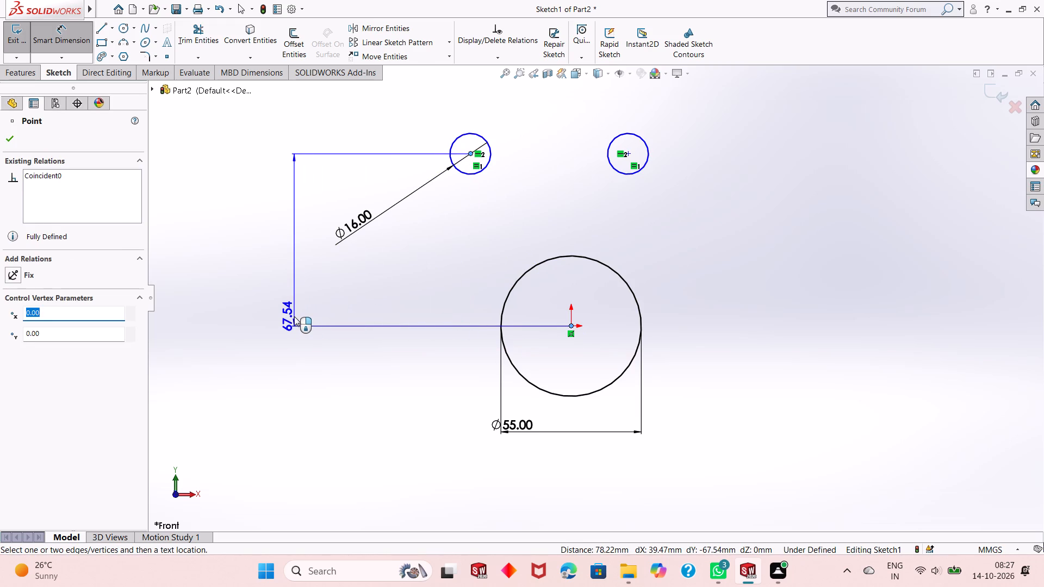
pyautogui.click(294, 316)
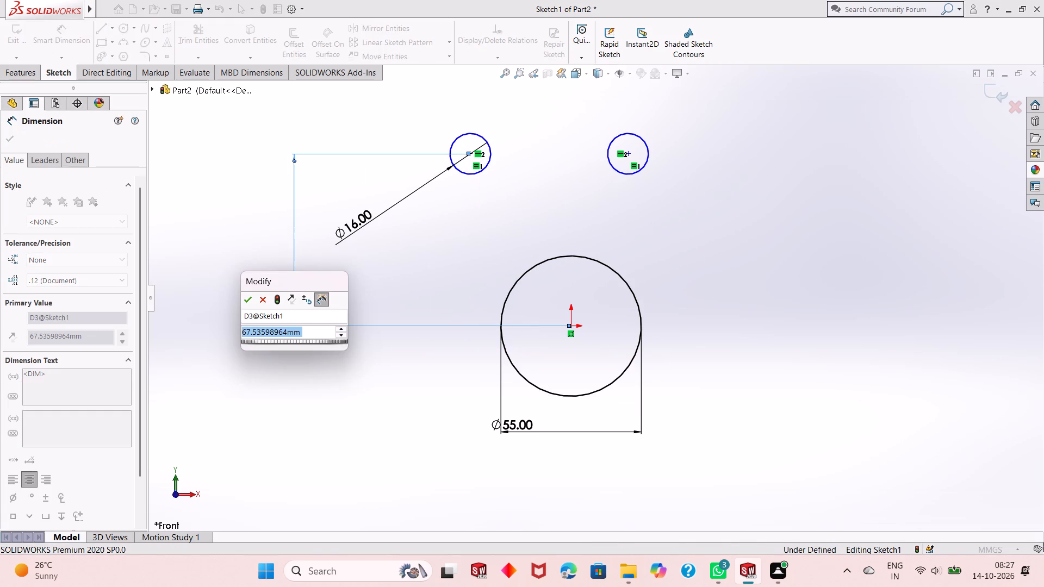
pyautogui.write('56')
pyautogui.press('Return')
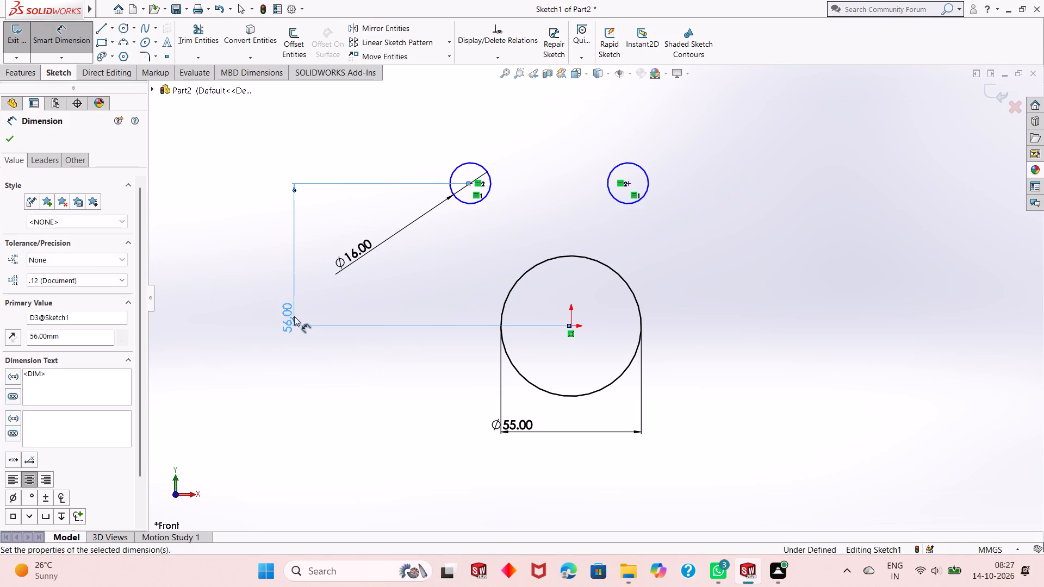
pyautogui.rightClick(378, 139)
pyautogui.click(360, 153)
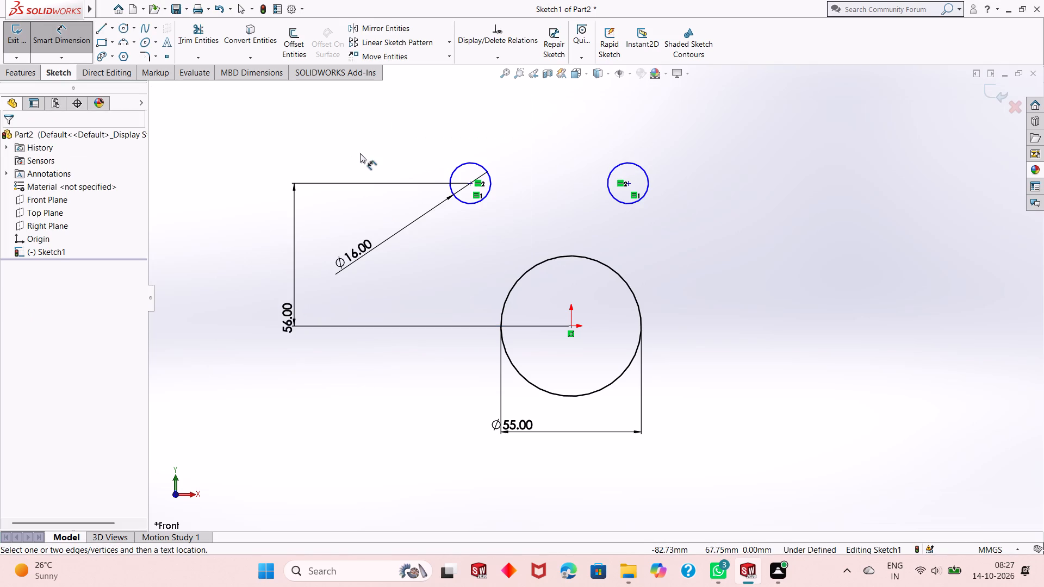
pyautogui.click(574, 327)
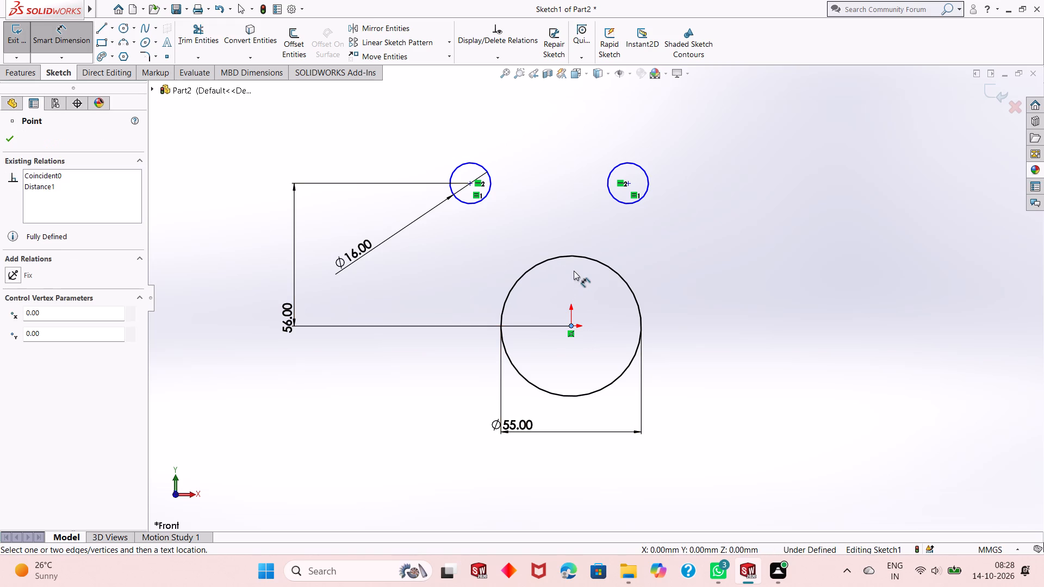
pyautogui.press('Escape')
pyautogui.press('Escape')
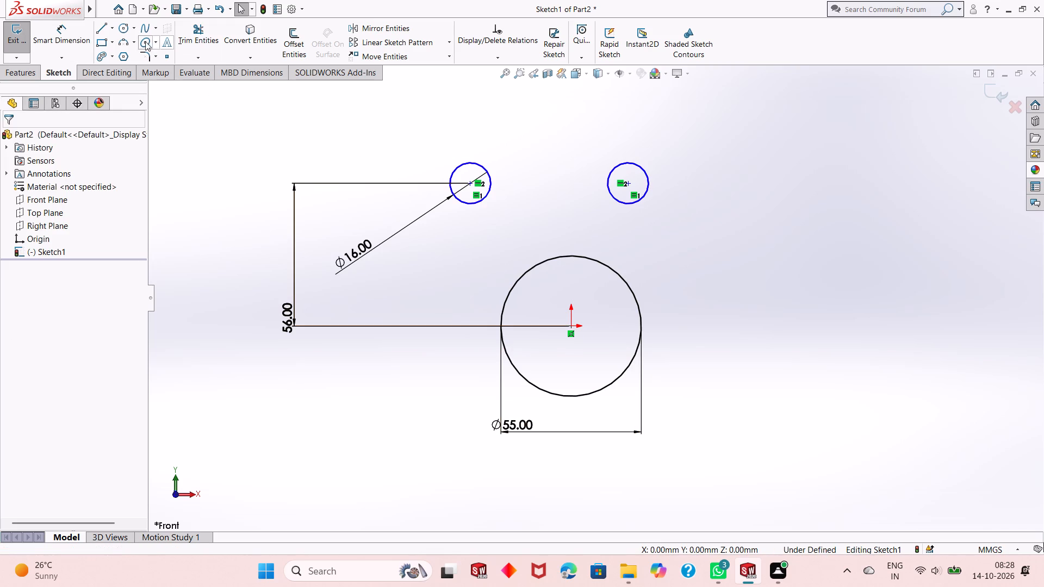
# Dimension the horizontal distance between the centres of the two small circles at 60 mm.
pyautogui.click(56, 48)
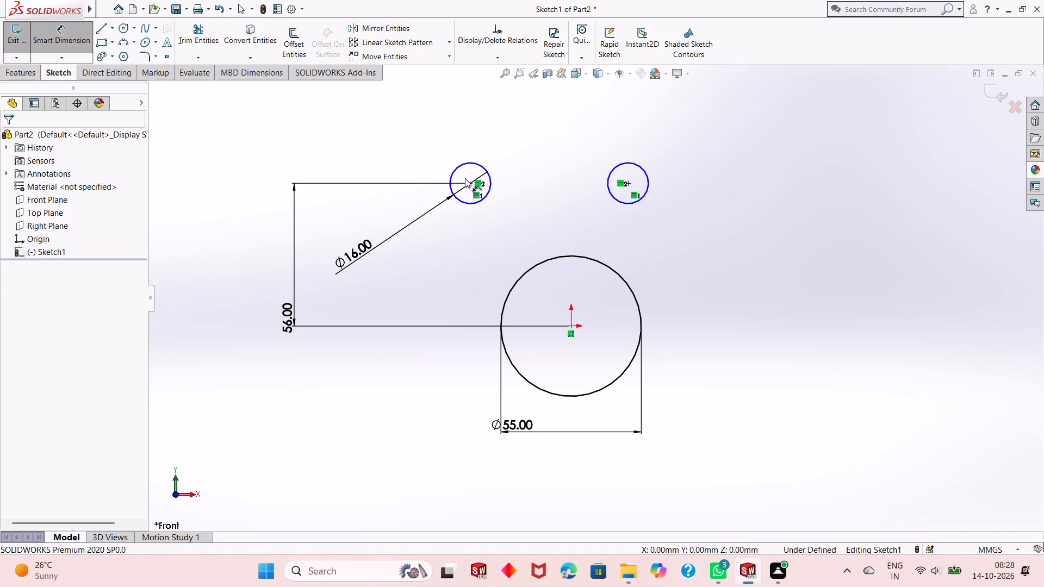
pyautogui.click(469, 182)
pyautogui.click(630, 188)
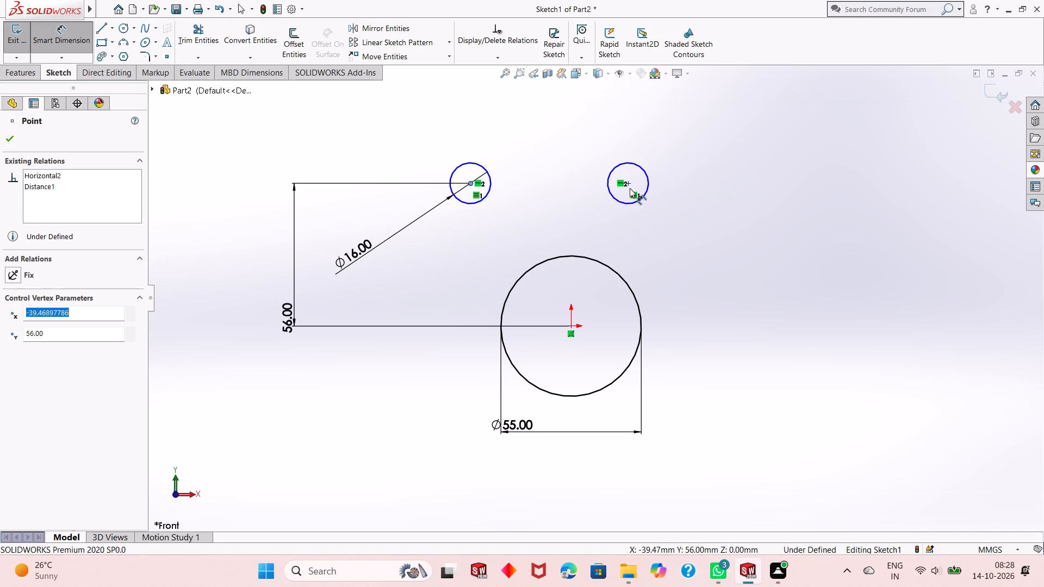
pyautogui.click(629, 186)
pyautogui.click(642, 99)
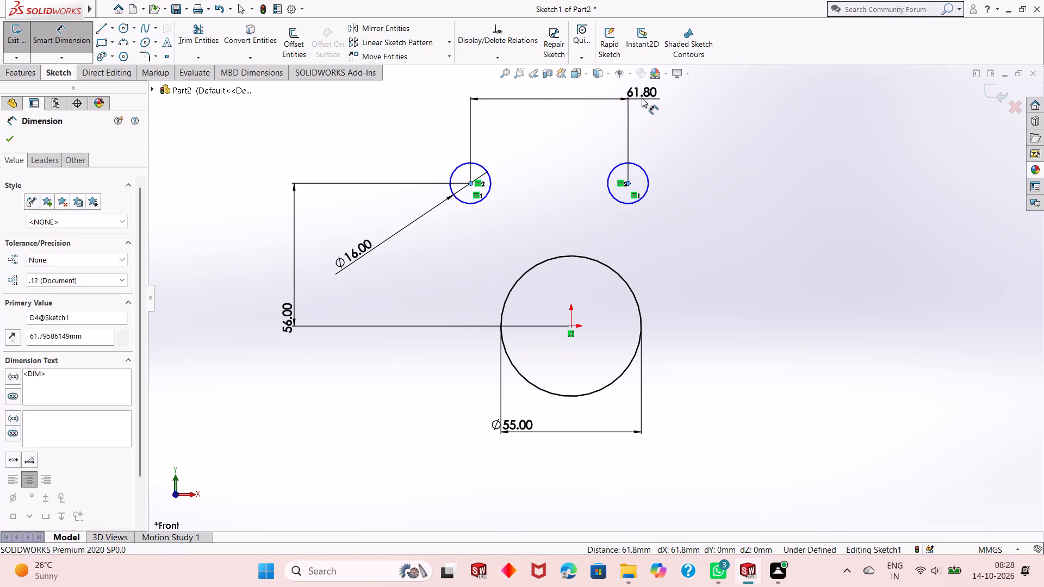
pyautogui.write('60')
pyautogui.press('Return')
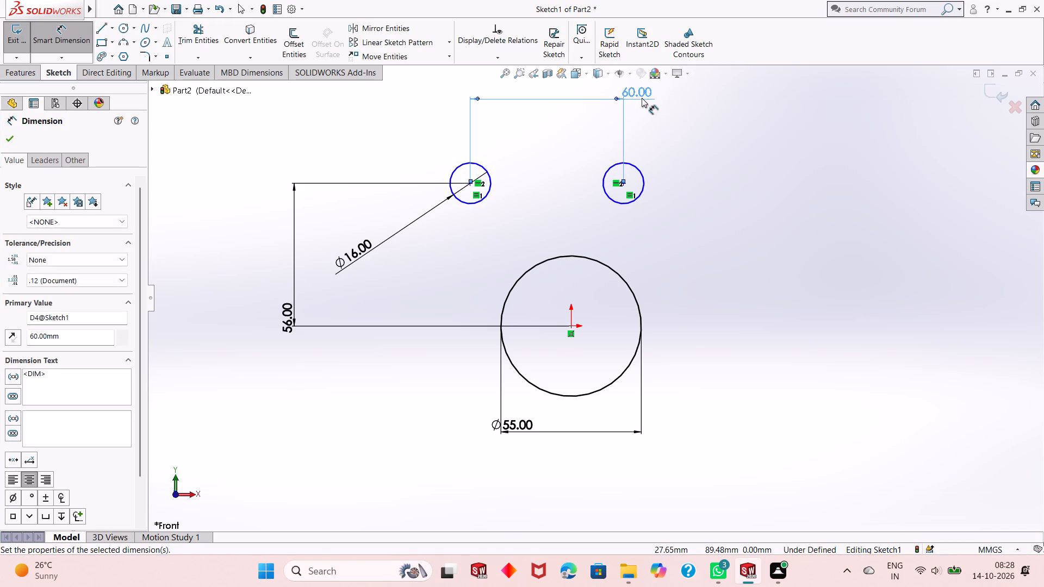
pyautogui.press('Escape')
pyautogui.press('Escape')
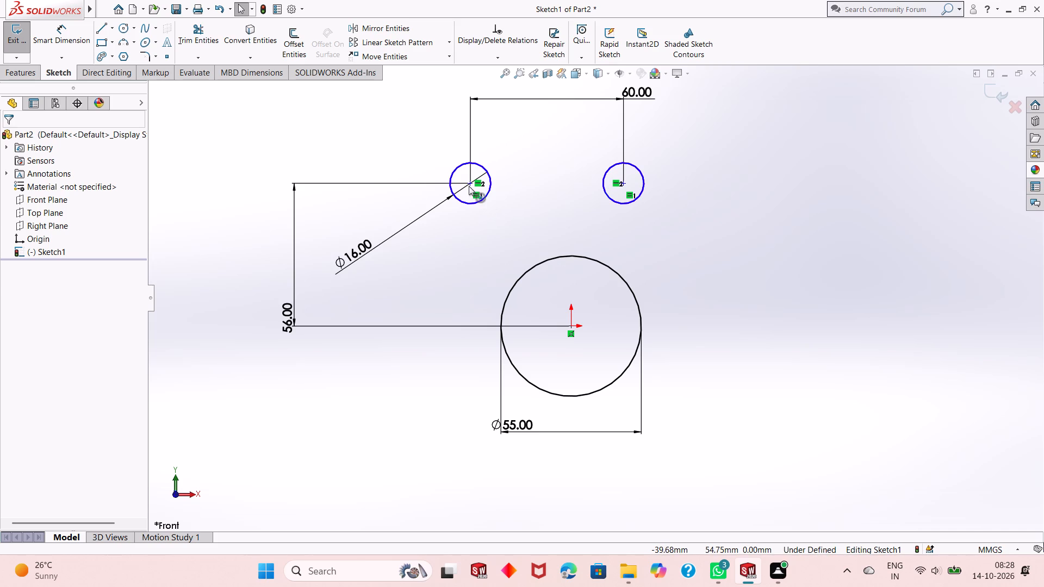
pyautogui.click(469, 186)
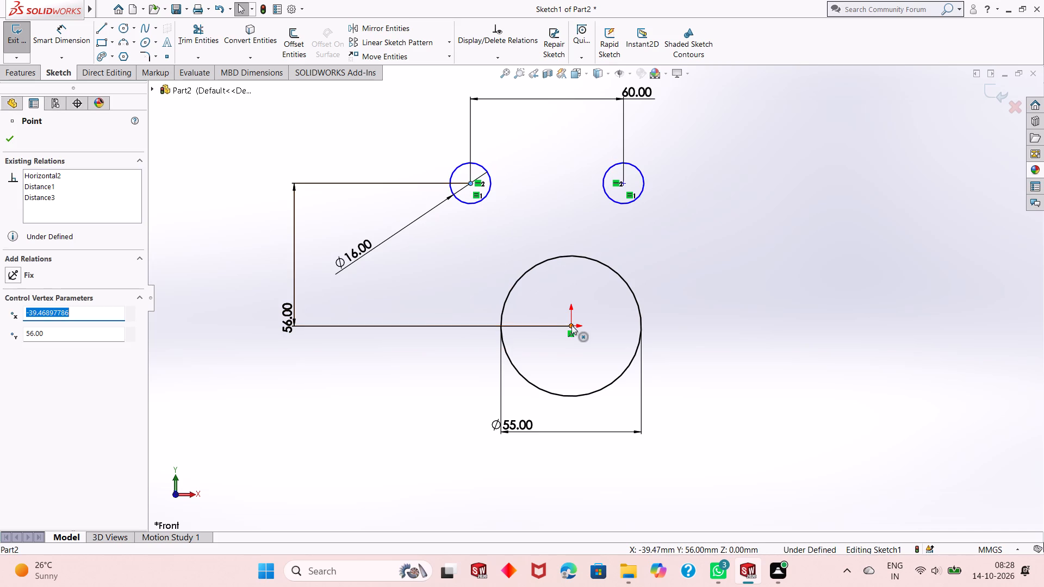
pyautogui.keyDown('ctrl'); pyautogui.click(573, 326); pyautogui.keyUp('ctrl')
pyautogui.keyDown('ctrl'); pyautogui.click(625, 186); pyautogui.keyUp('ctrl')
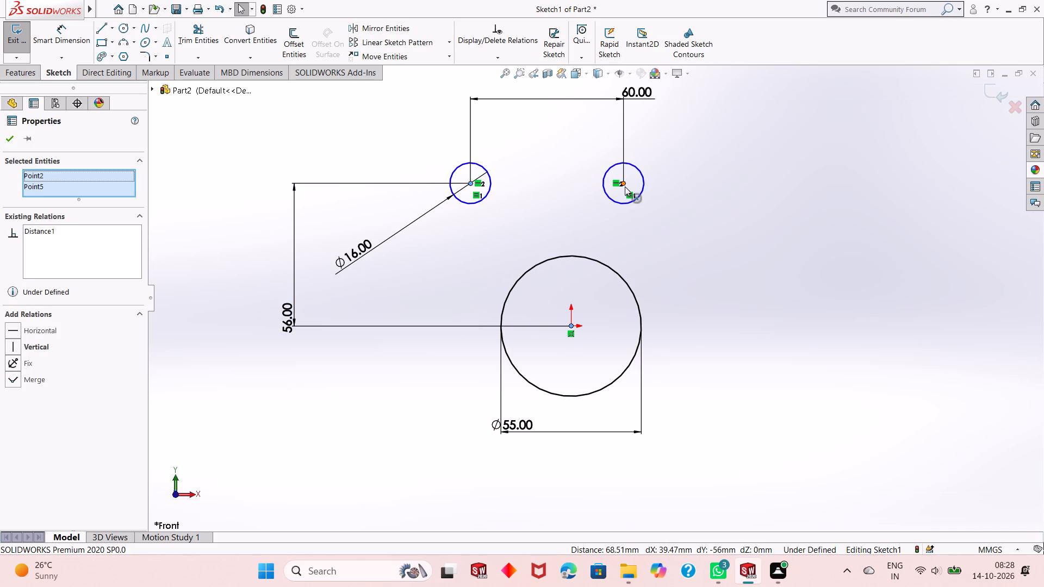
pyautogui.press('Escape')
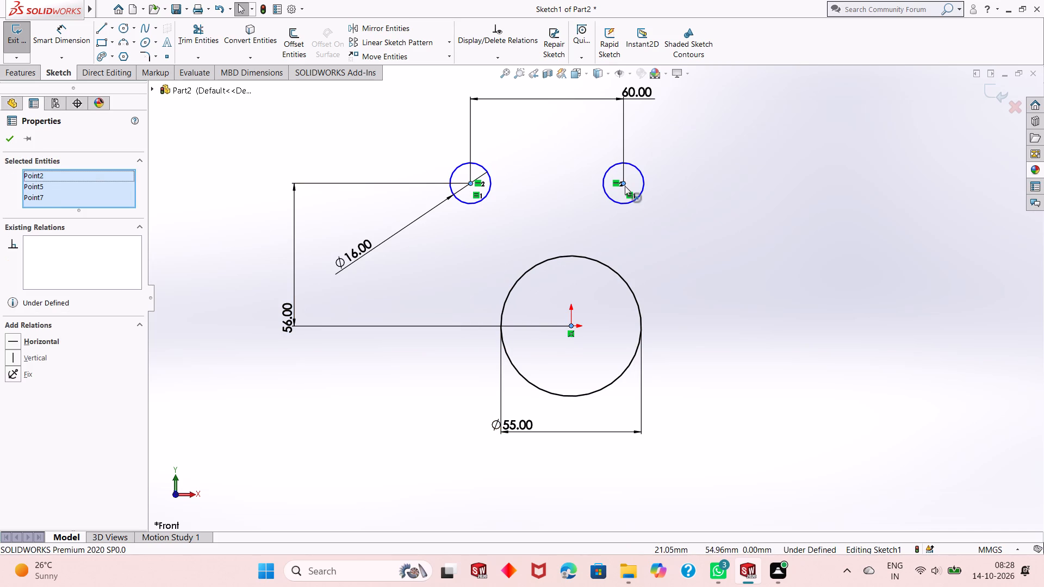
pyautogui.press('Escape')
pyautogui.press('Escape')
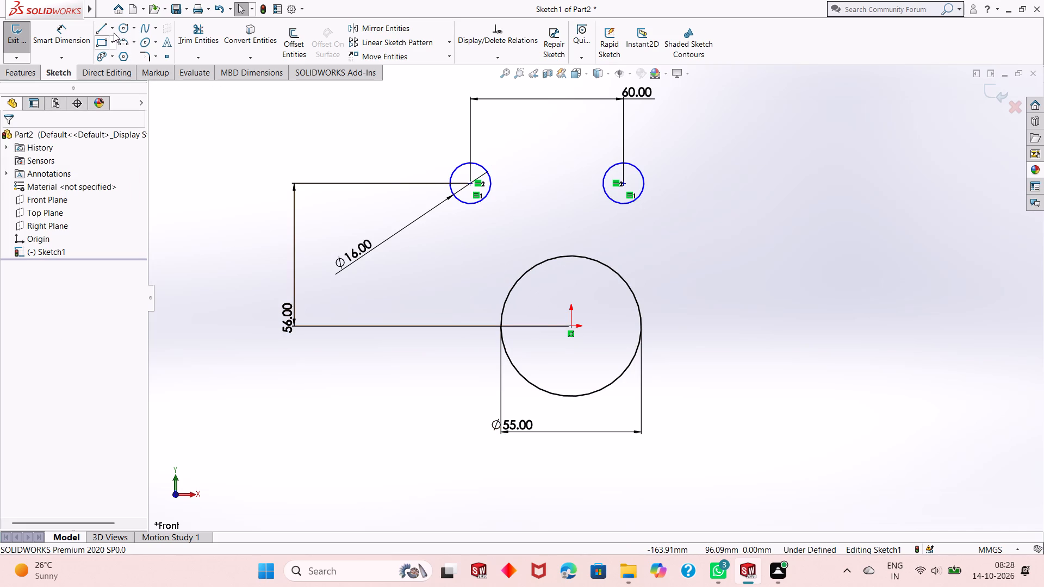
# Draw a vertical centerline, about 27.5 mm long, from the origin up to the top of the 55 mm circle.
pyautogui.click(113, 32)
pyautogui.click(128, 51)
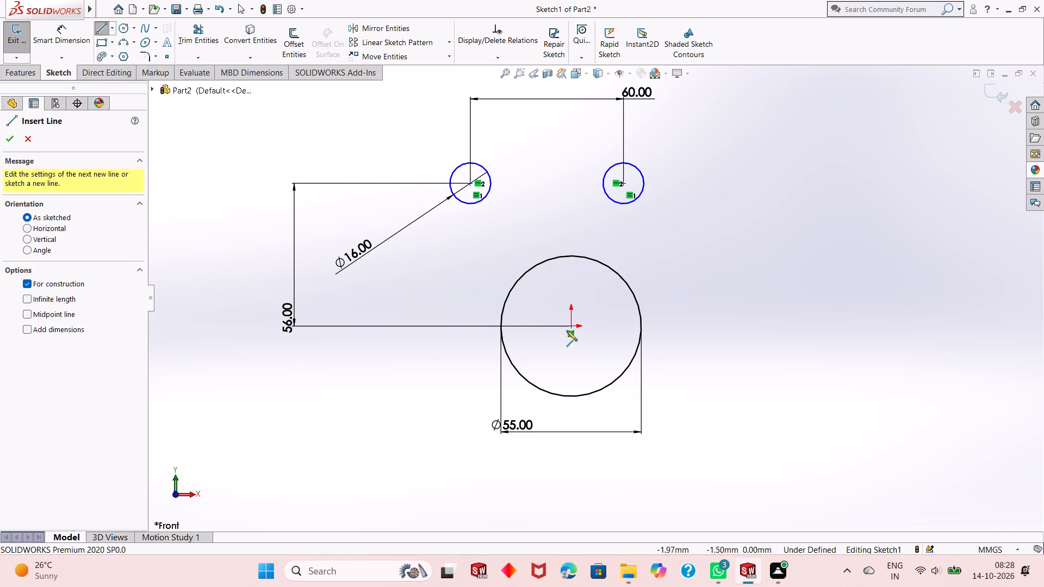
pyautogui.click(571, 326)
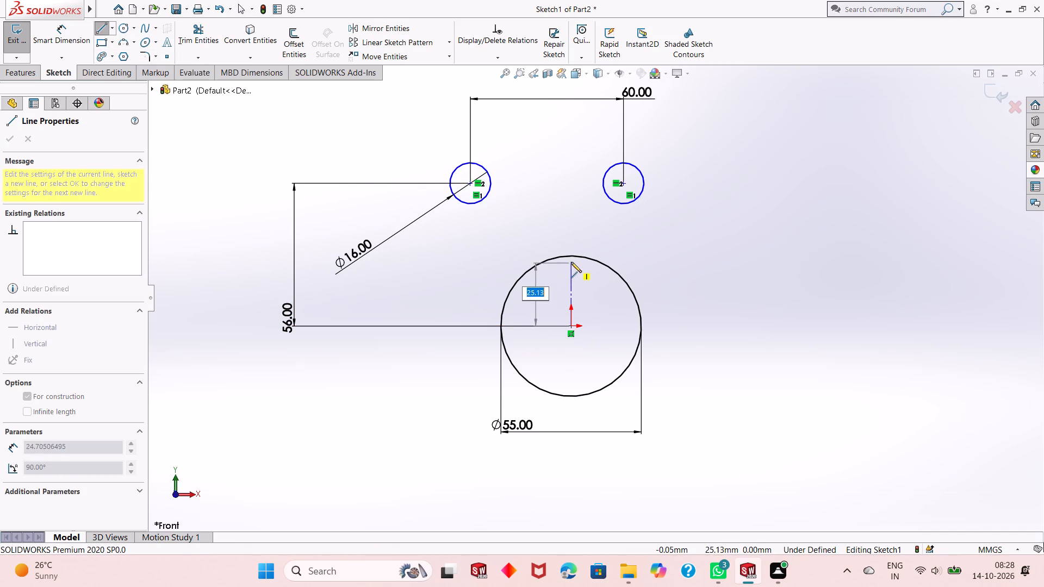
pyautogui.click(571, 254)
pyautogui.press('Escape')
pyautogui.press('Escape')
pyautogui.press('Escape')
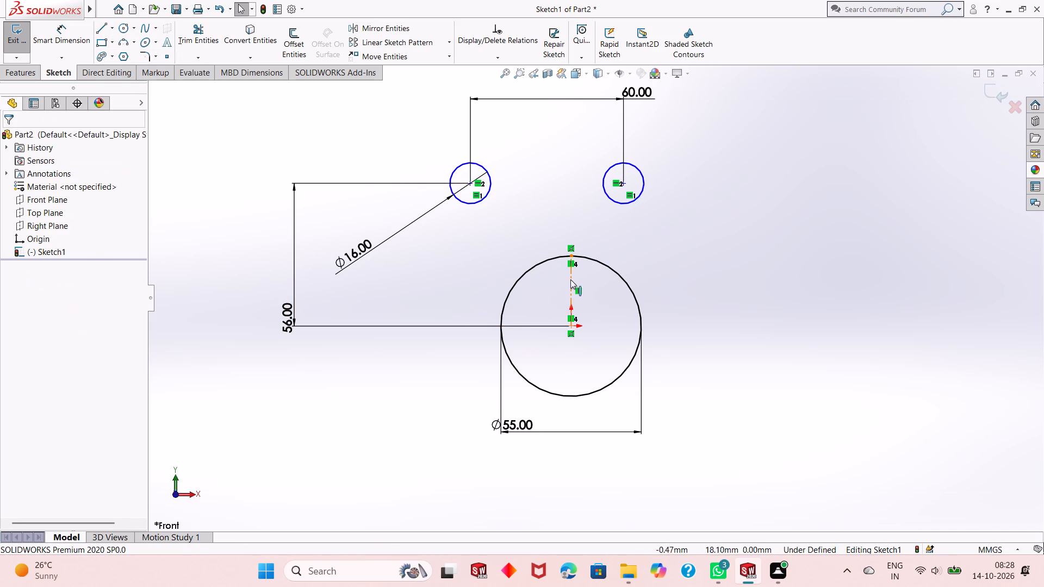
# Make the centres of the two small circles symmetric about the vertical centerline.
pyautogui.click(570, 279)
pyautogui.keyDown('ctrl'); pyautogui.click(470, 183); pyautogui.keyUp('ctrl')
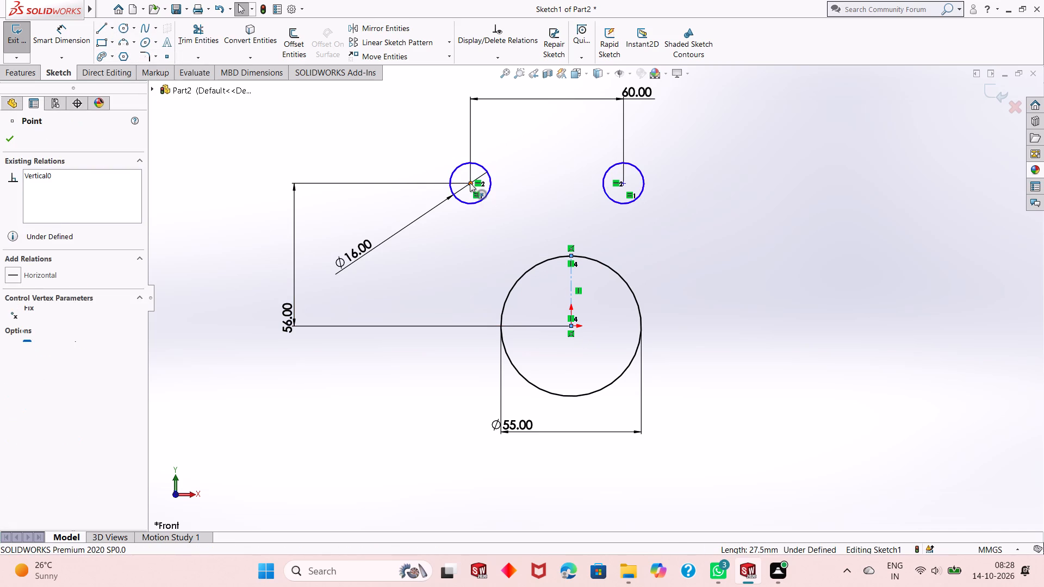
pyautogui.keyDown('ctrl'); pyautogui.click(623, 183); pyautogui.keyUp('ctrl')
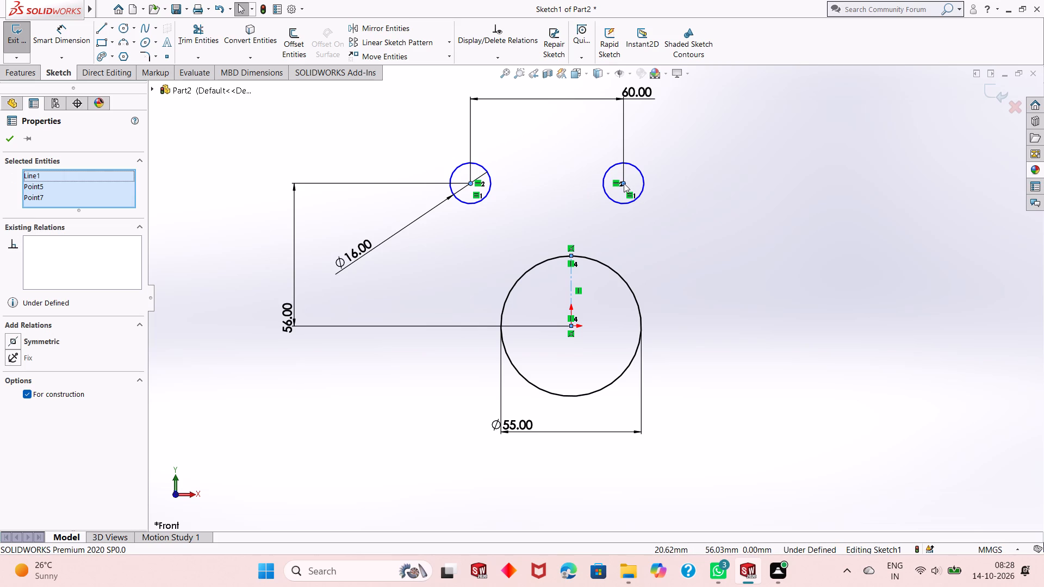
pyautogui.click(657, 137)
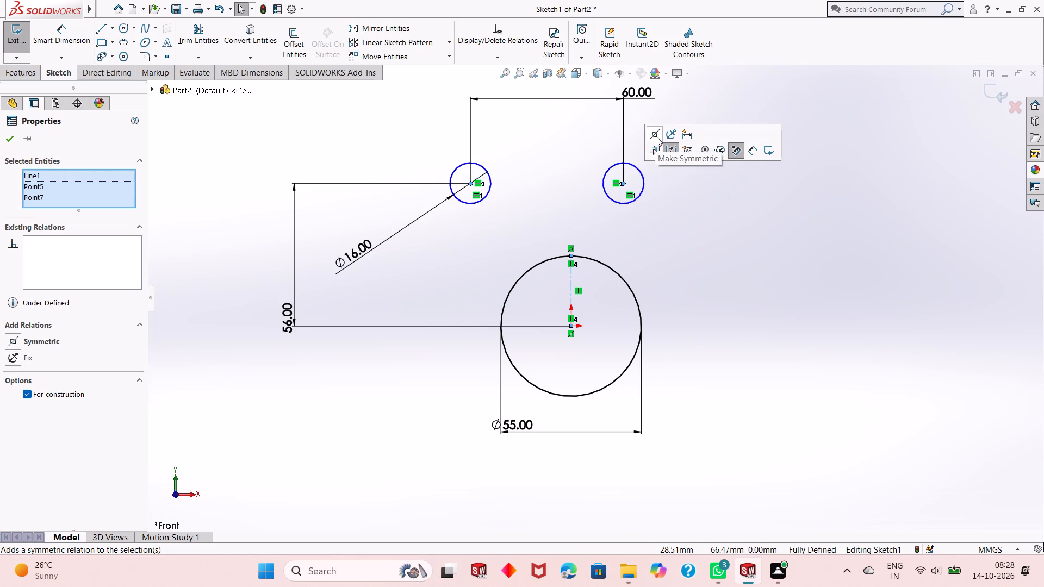
pyautogui.press('Escape')
pyautogui.press('Escape')
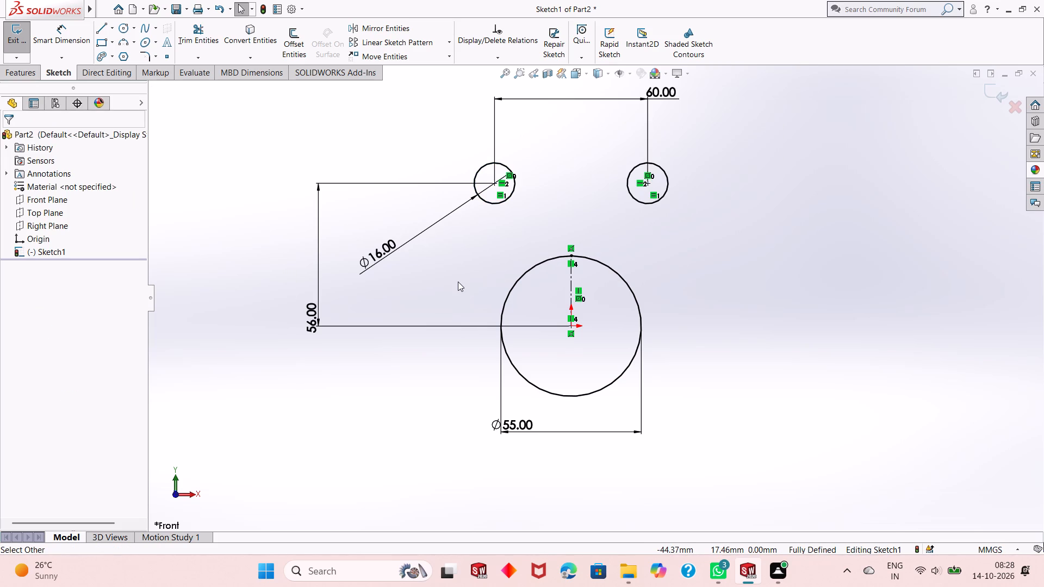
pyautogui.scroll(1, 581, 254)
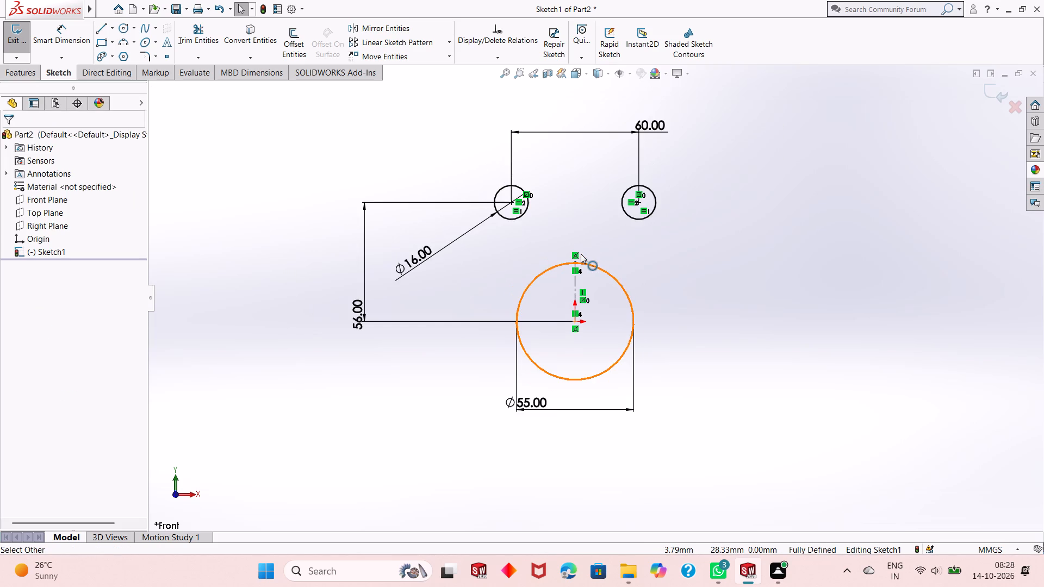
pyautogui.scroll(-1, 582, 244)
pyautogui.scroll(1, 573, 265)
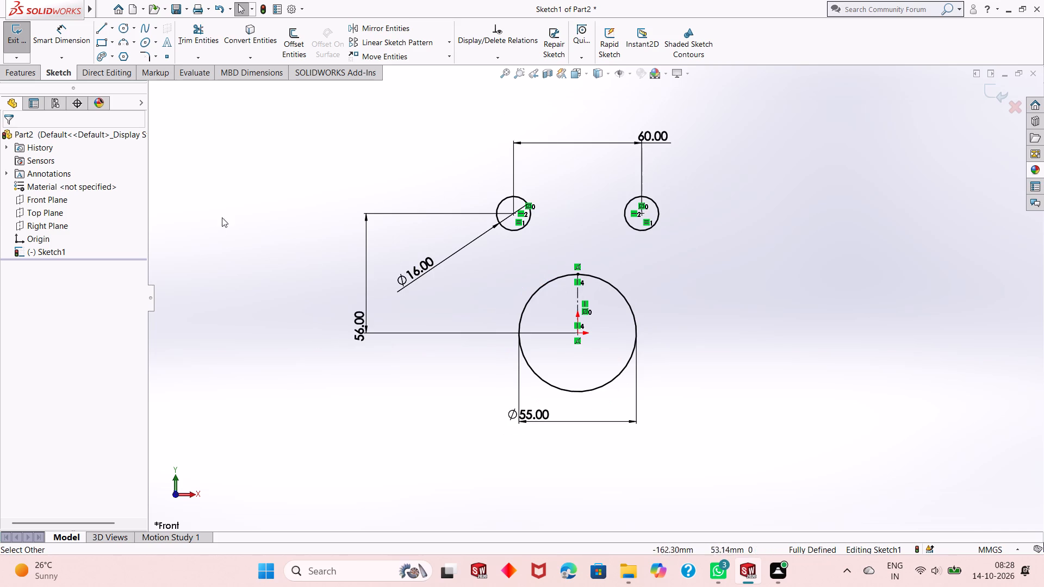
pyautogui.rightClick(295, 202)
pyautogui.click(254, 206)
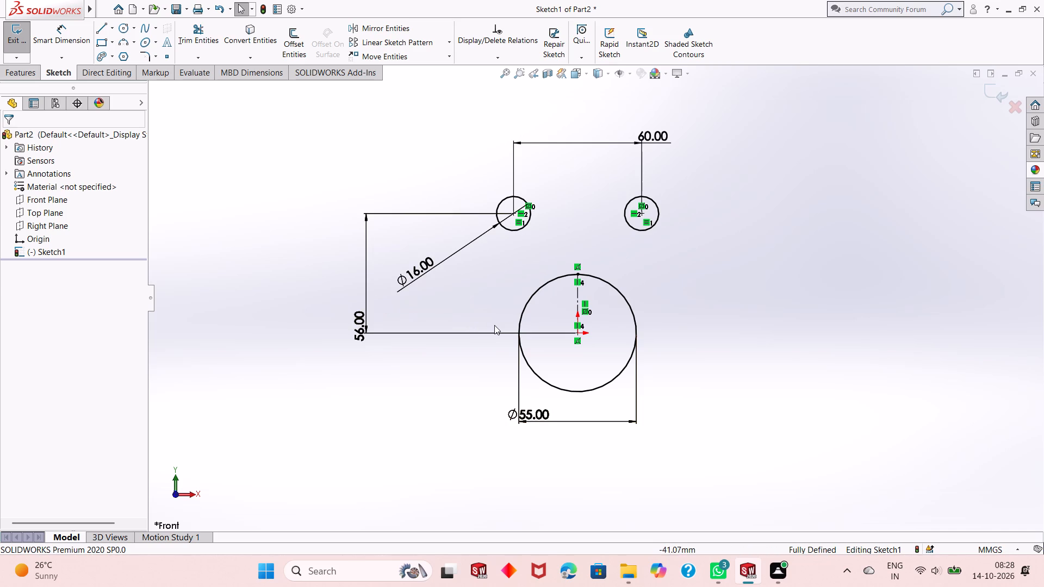
# Move the 55 mm diameter dimension up so it sits across the bottom of the large circle.
pyautogui.scroll(3, 526, 350)
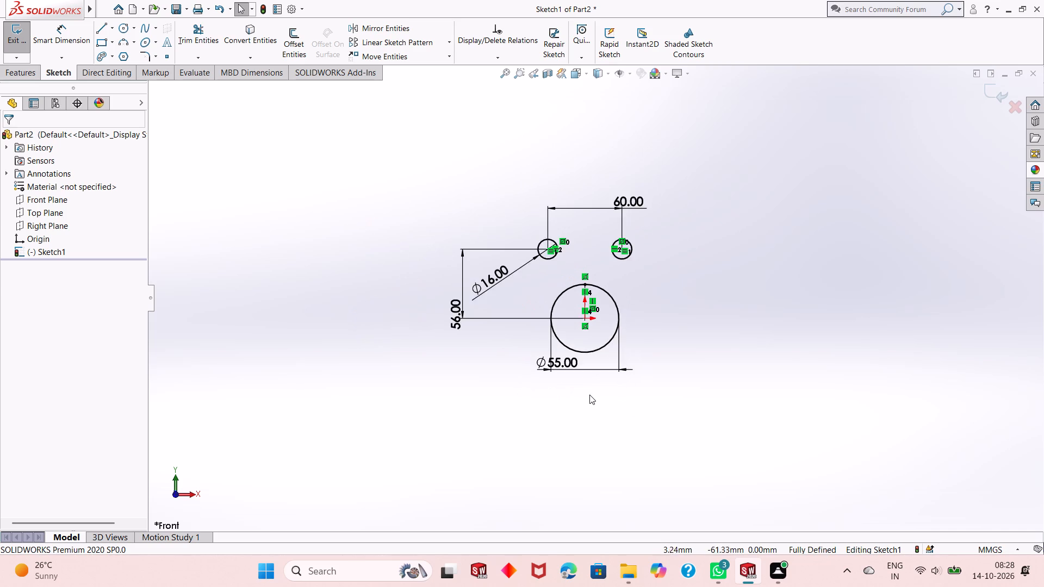
pyautogui.scroll(-2, 589, 395)
pyautogui.moveTo(541, 340); pyautogui.dragTo(551, 310)
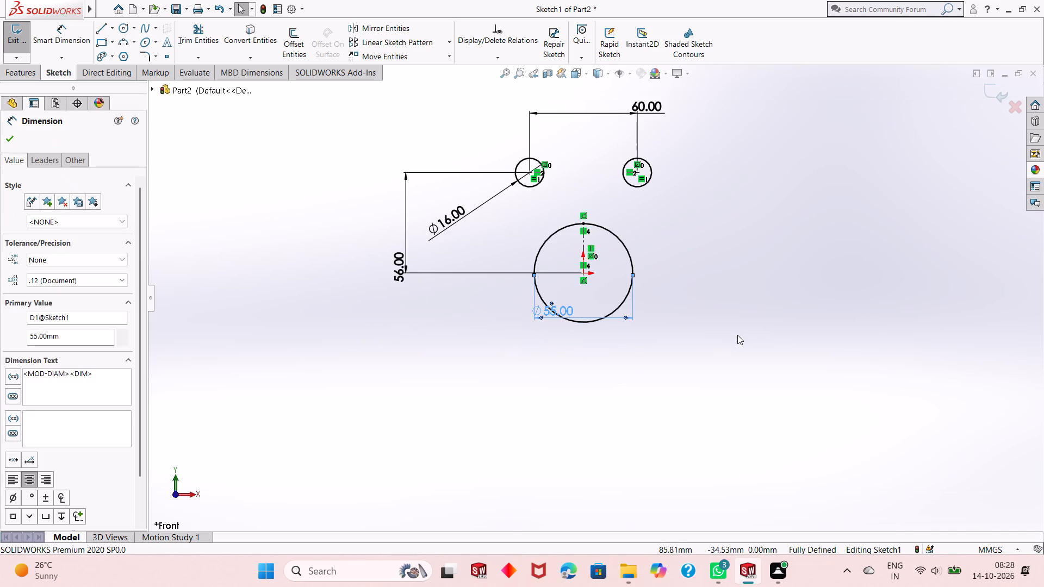
pyautogui.click(737, 335)
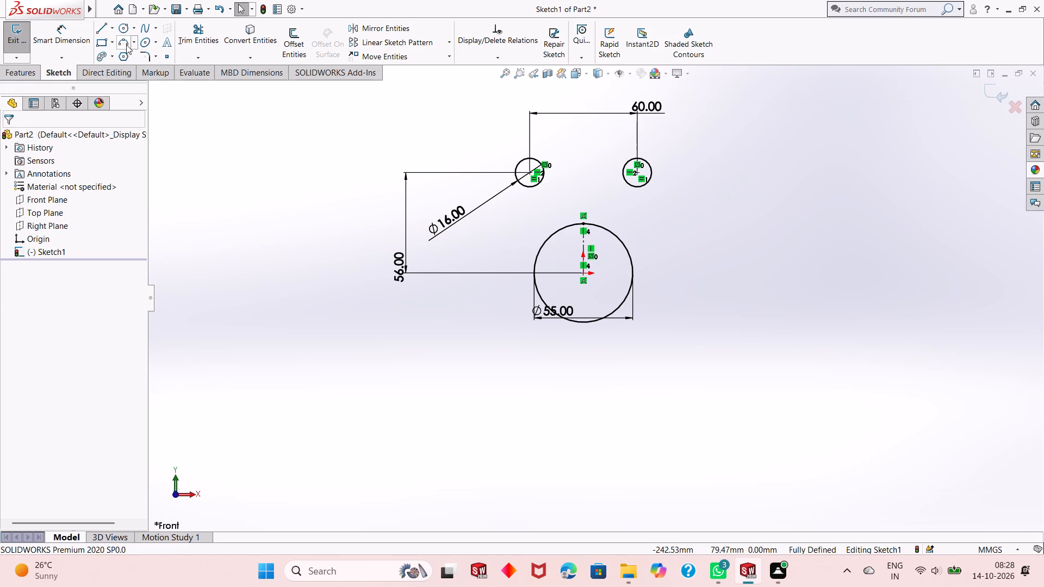
# Sketch two circles with level centres below the 55 mm circle, radii about 16 mm on the left and 18 mm on the right.
pyautogui.click(122, 27)
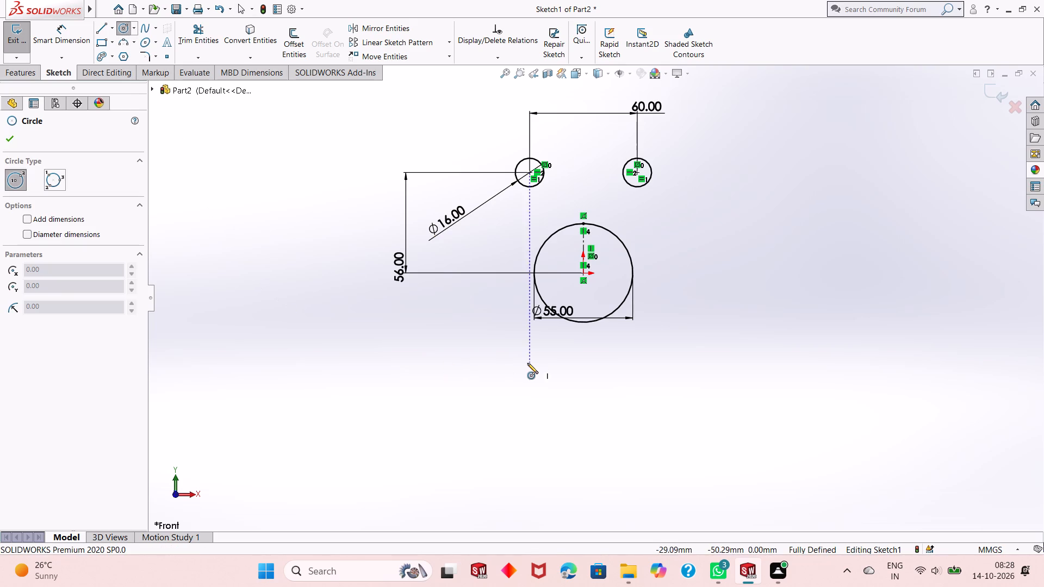
pyautogui.click(507, 364)
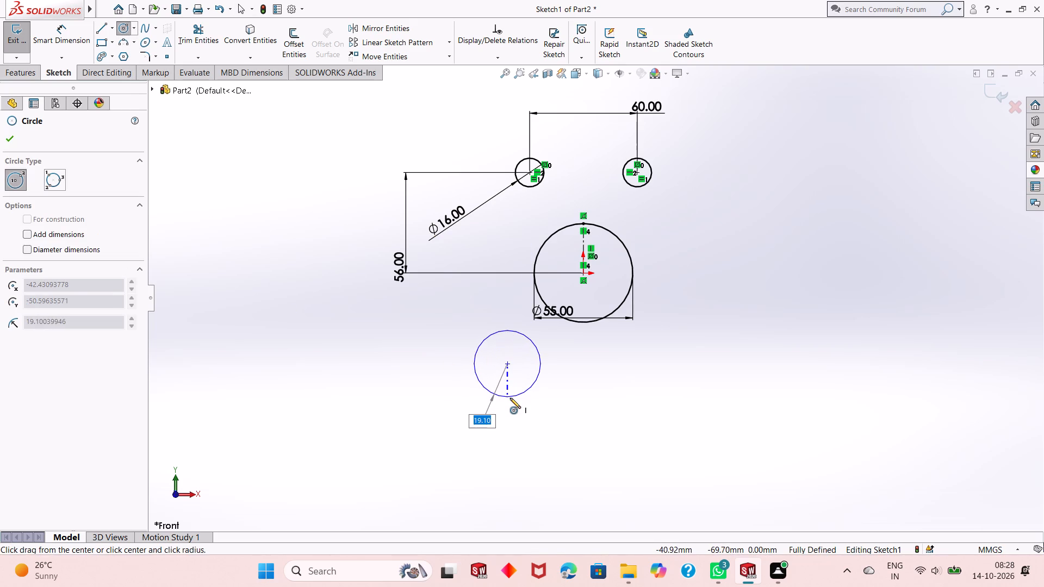
pyautogui.click(510, 392)
pyautogui.click(650, 361)
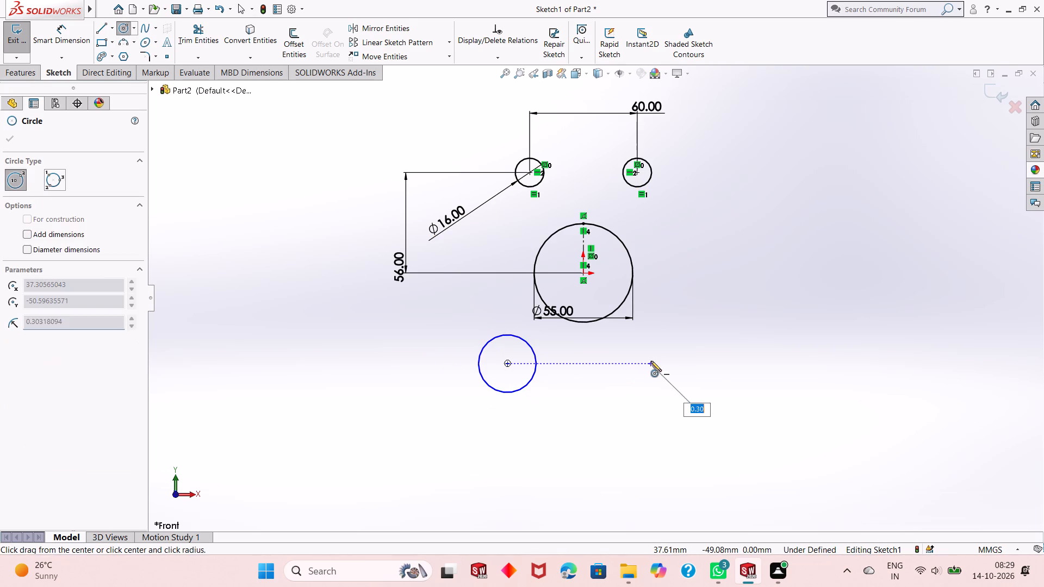
pyautogui.click(669, 338)
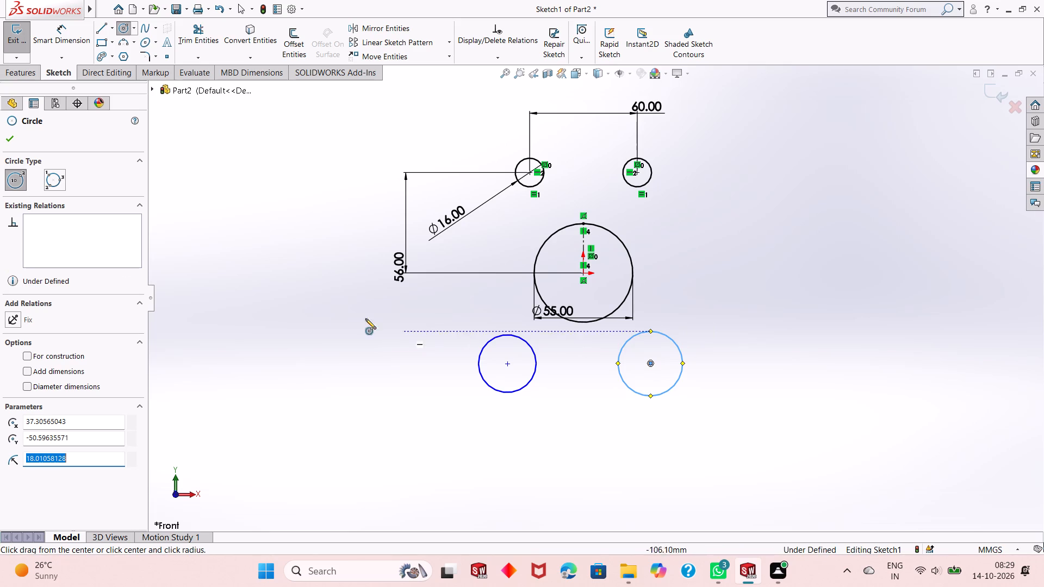
pyautogui.rightClick(279, 254)
pyautogui.click(290, 259)
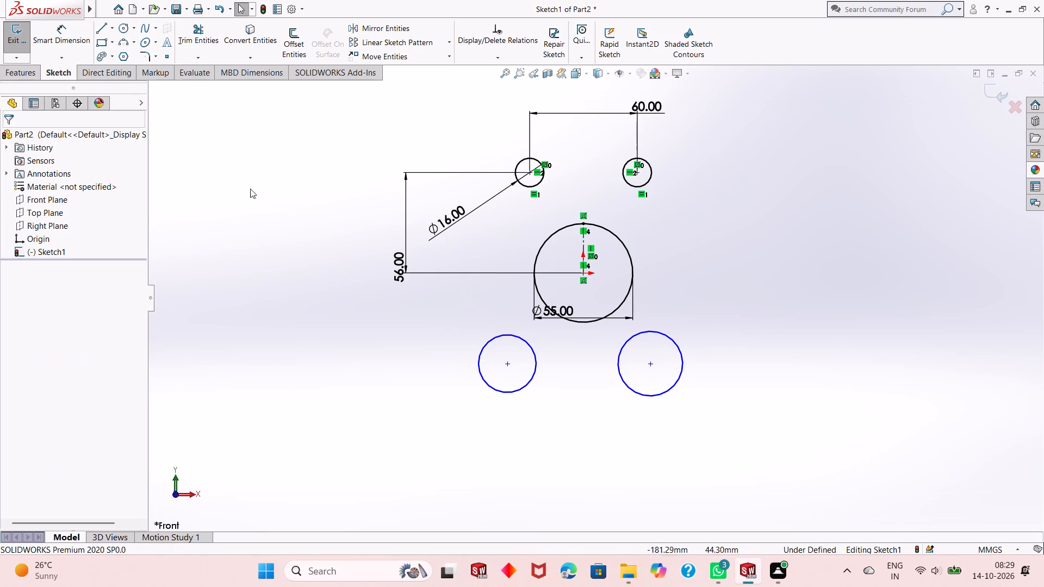
# Dimension the diameter of the lower left circle at 25 mm.
pyautogui.click(76, 37)
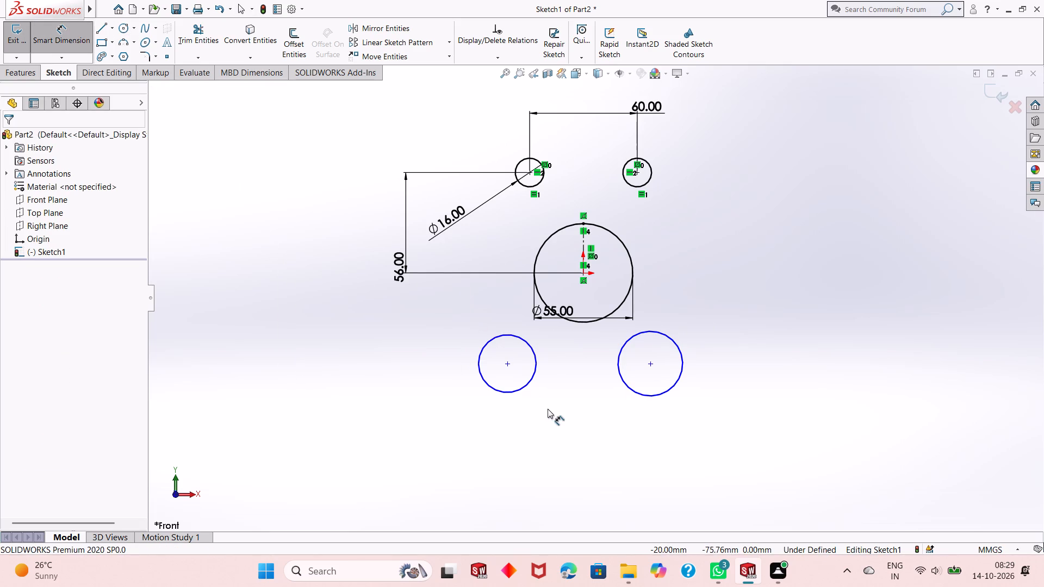
pyautogui.click(513, 395)
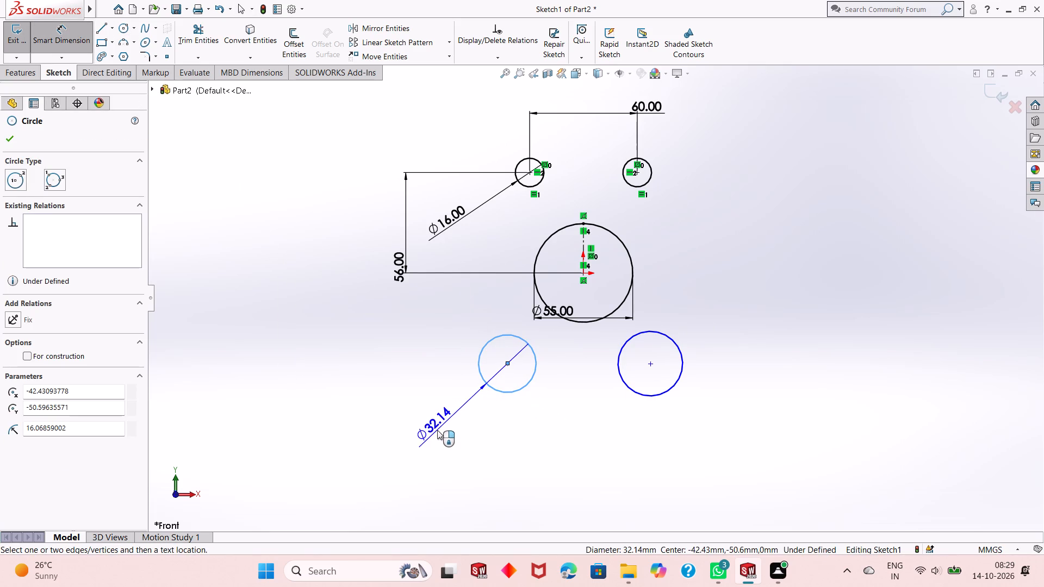
pyautogui.click(437, 431)
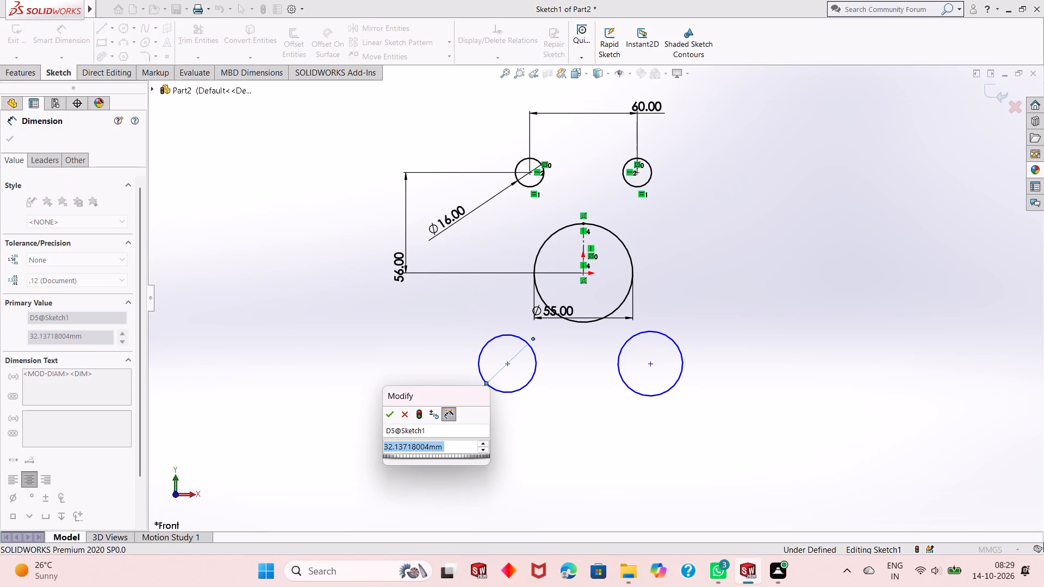
pyautogui.write('25')
pyautogui.press('Return')
pyautogui.rightClick(365, 372)
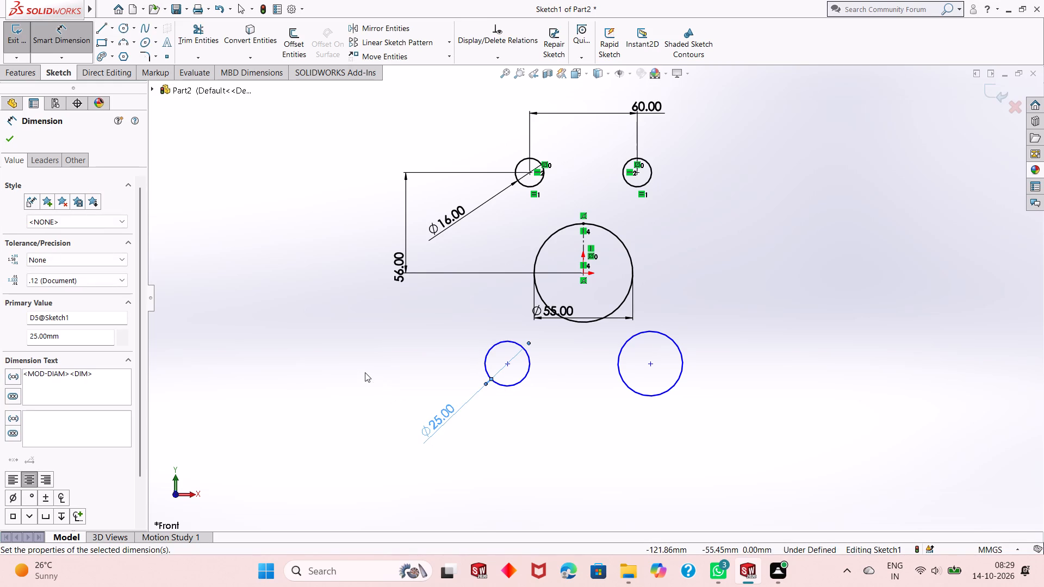
pyautogui.click(375, 407)
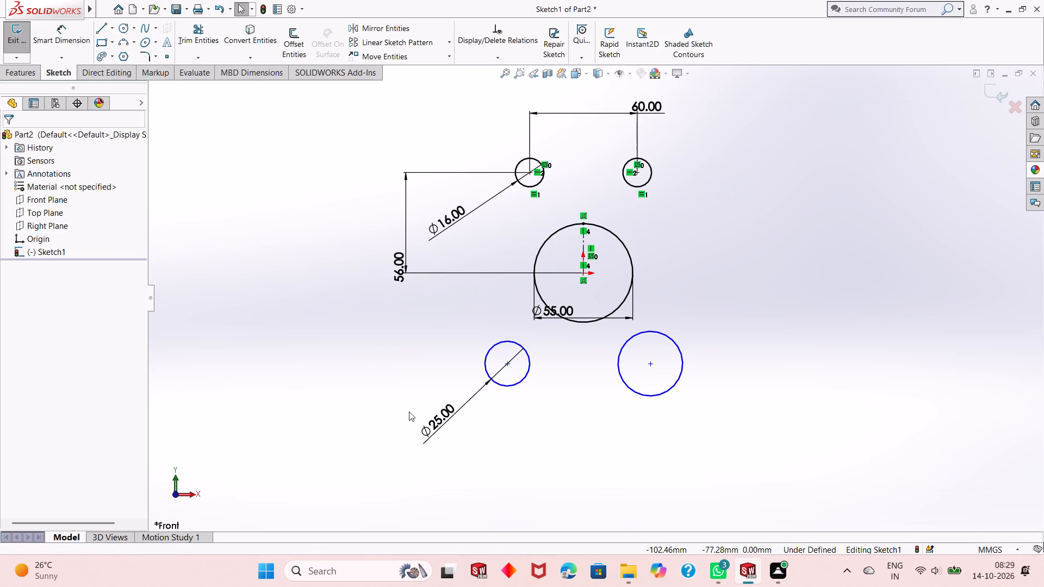
# Add an Equal relation between the two lower circles.
pyautogui.keyDown('ctrl'); pyautogui.click(514, 387); pyautogui.keyUp('ctrl')
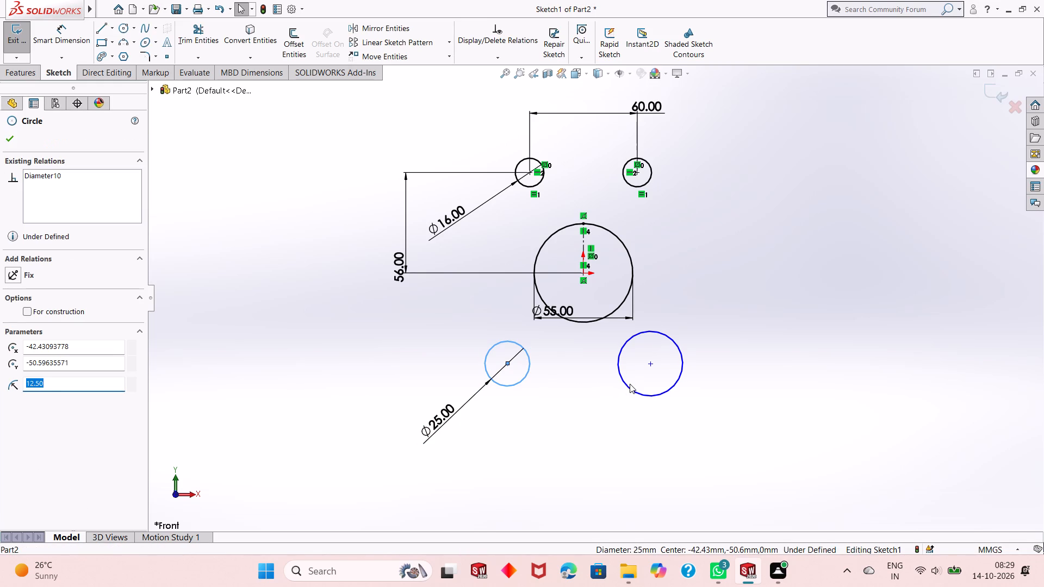
pyautogui.keyDown('ctrl'); pyautogui.click(630, 389); pyautogui.keyUp('ctrl')
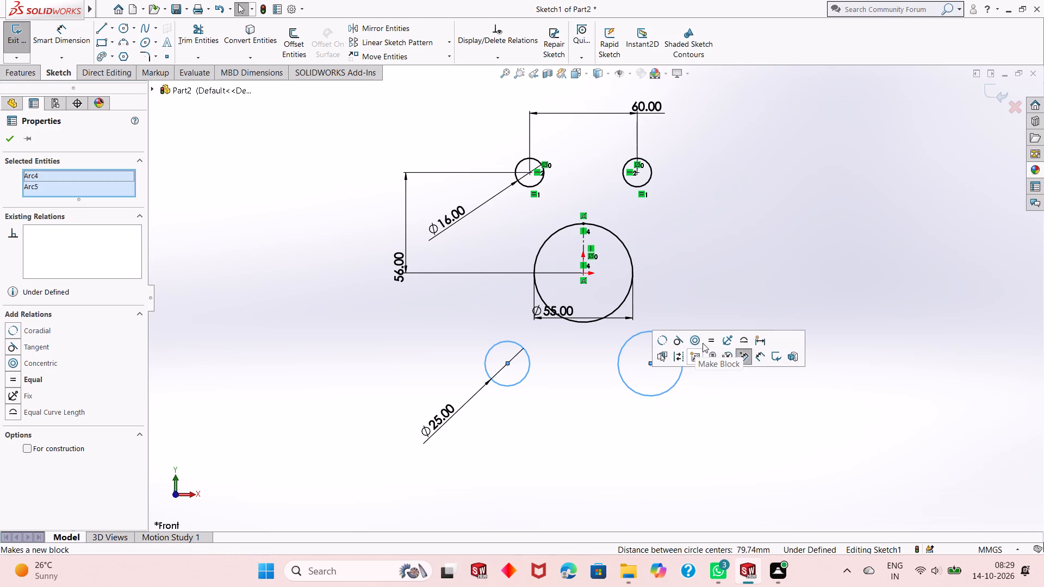
pyautogui.click(709, 342)
pyautogui.click(344, 344)
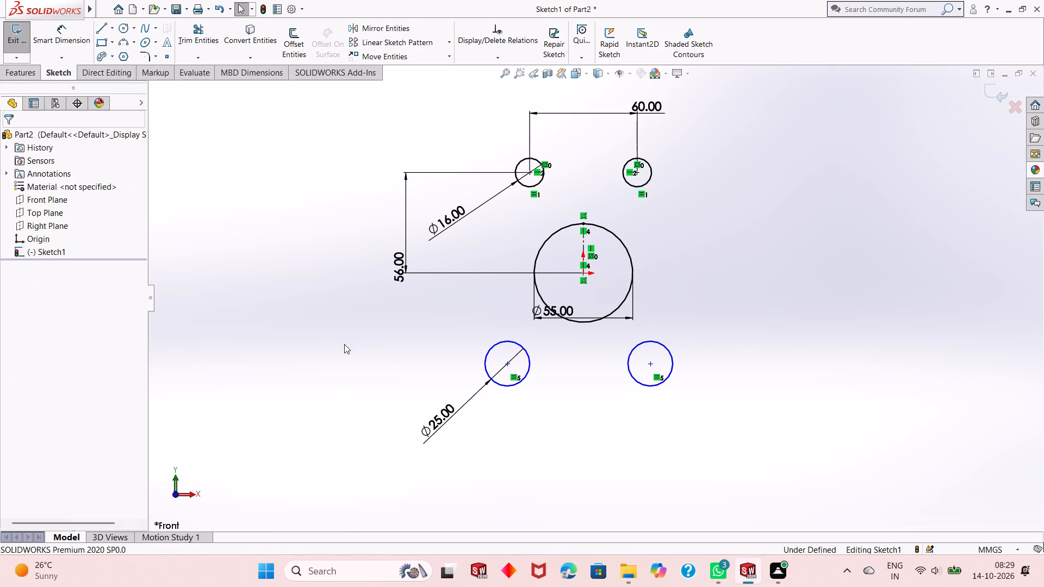
# Add a Horizontal relation between the centres of the two lower circles.
pyautogui.click(507, 364)
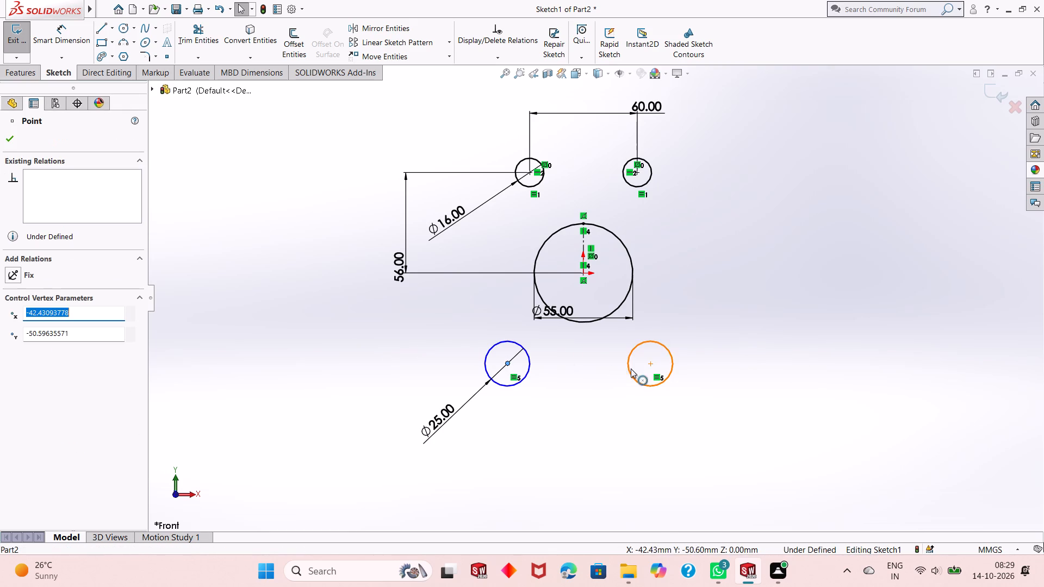
pyautogui.keyDown('ctrl'); pyautogui.click(651, 366); pyautogui.keyUp('ctrl')
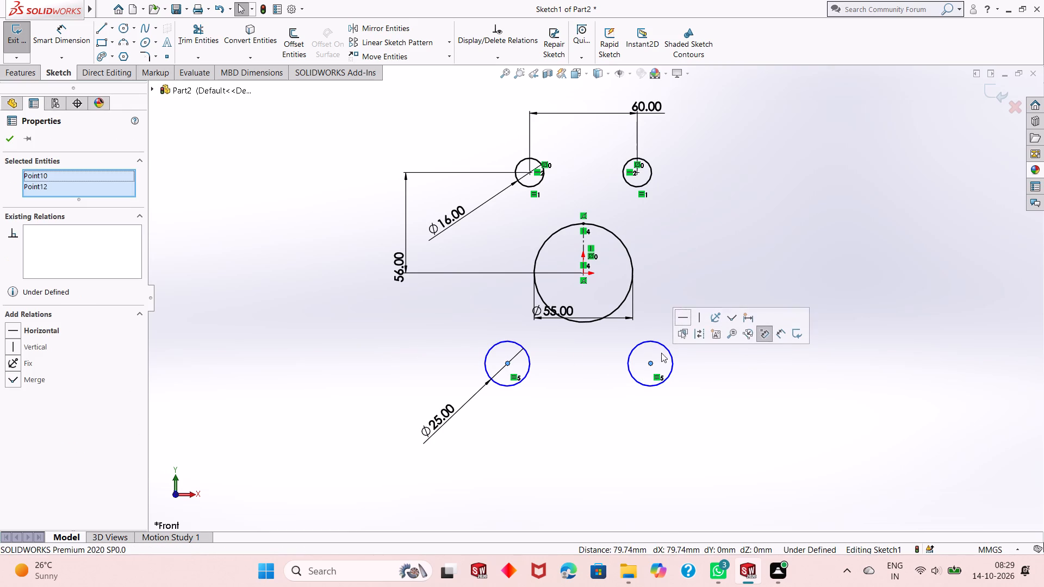
pyautogui.click(686, 320)
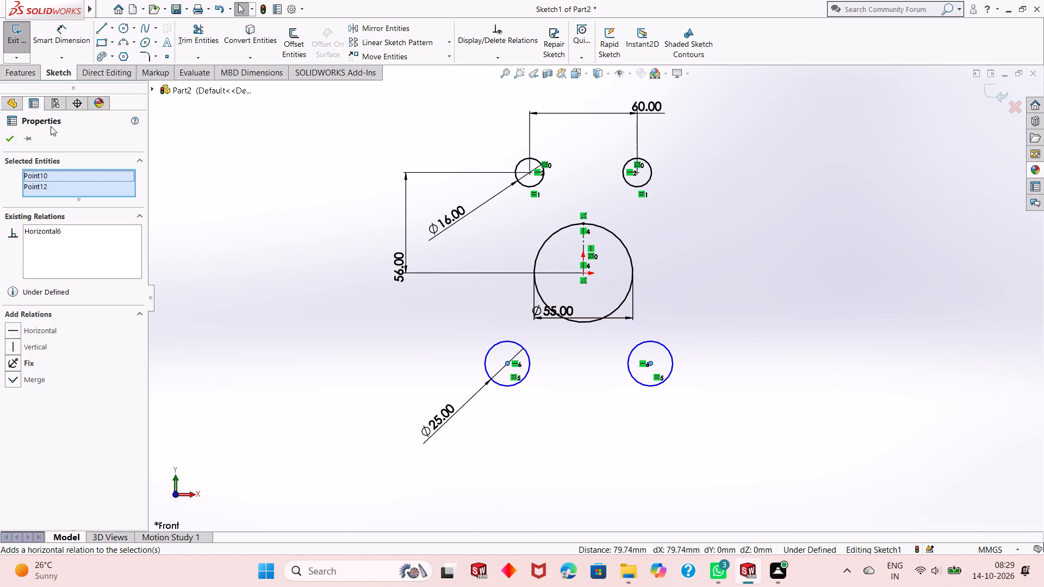
pyautogui.click(11, 139)
# Dimension the horizontal distance between the centres of the two lower circles at 58 mm.
pyautogui.click(65, 46)
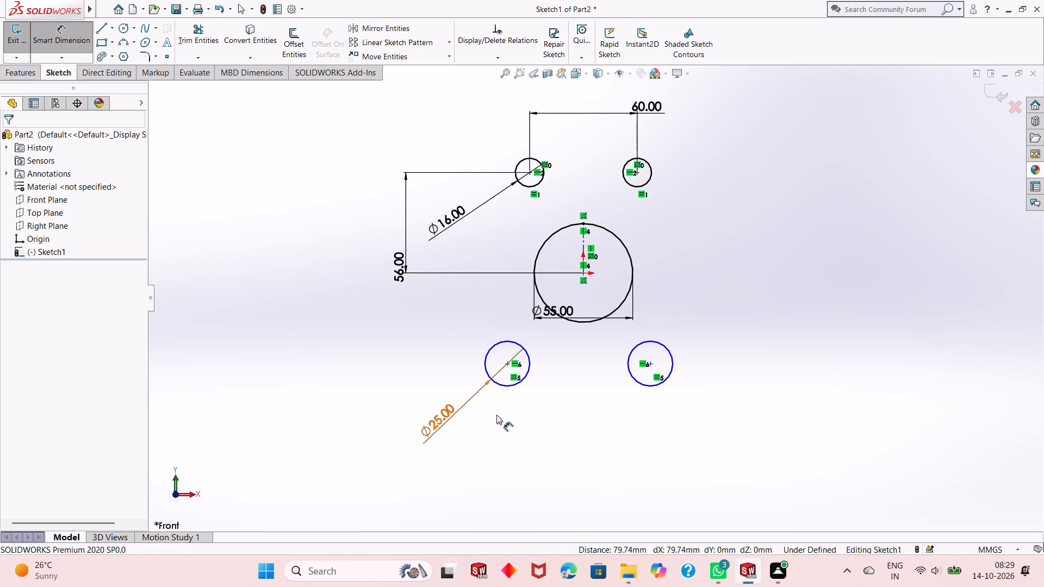
pyautogui.click(507, 367)
pyautogui.click(652, 366)
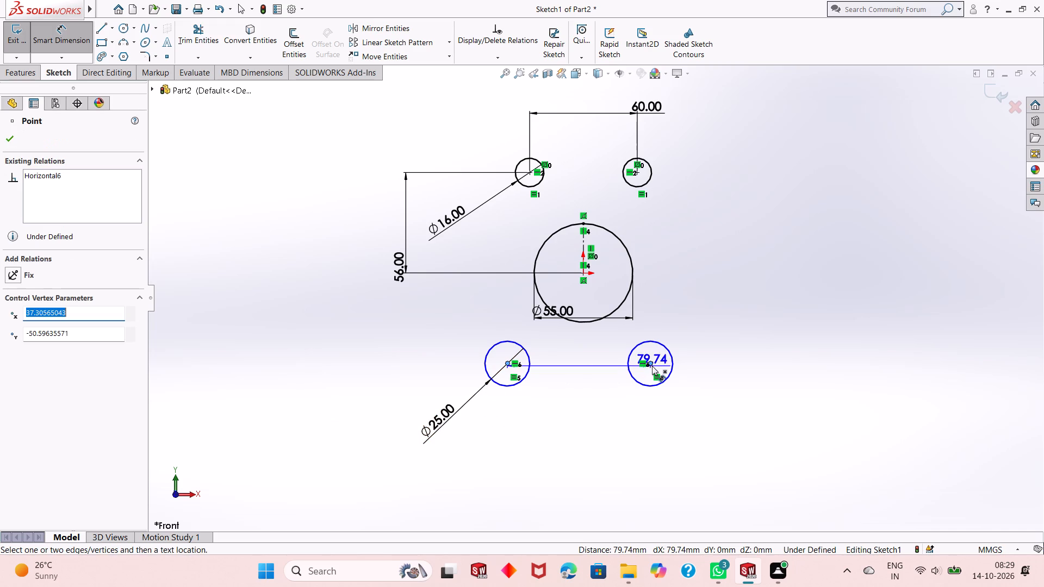
pyautogui.click(598, 451)
pyautogui.write('58')
pyautogui.press('Return')
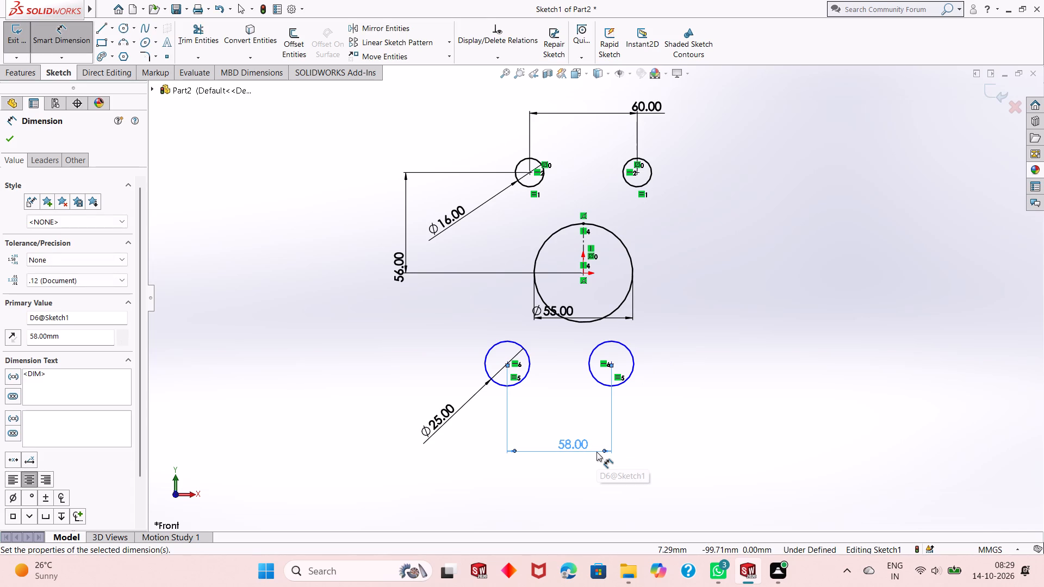
# Dimension the vertical distance from the origin to the centre of the lower right circle at 25 mm.
pyautogui.click(586, 273)
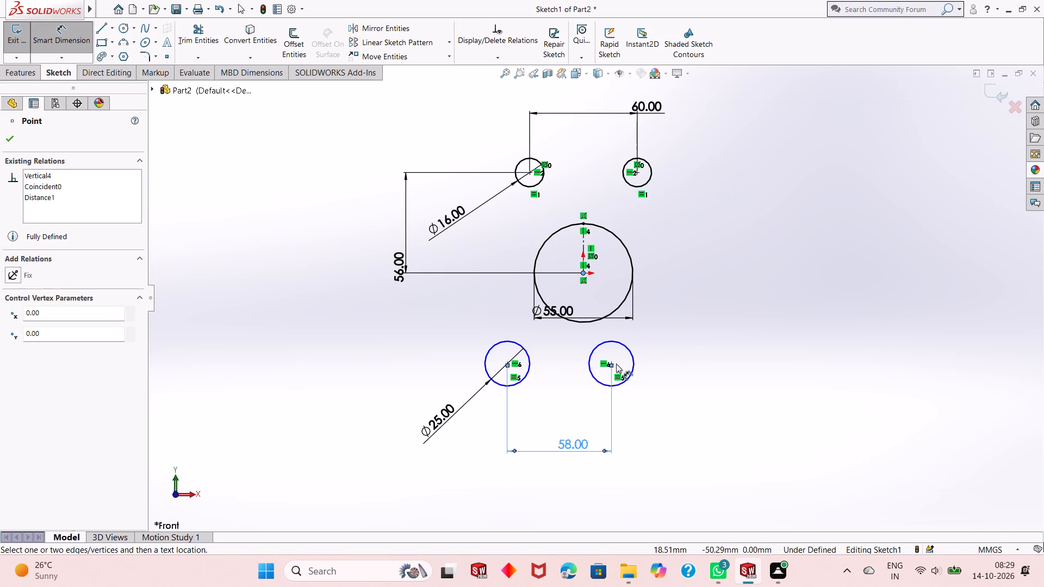
pyautogui.click(613, 365)
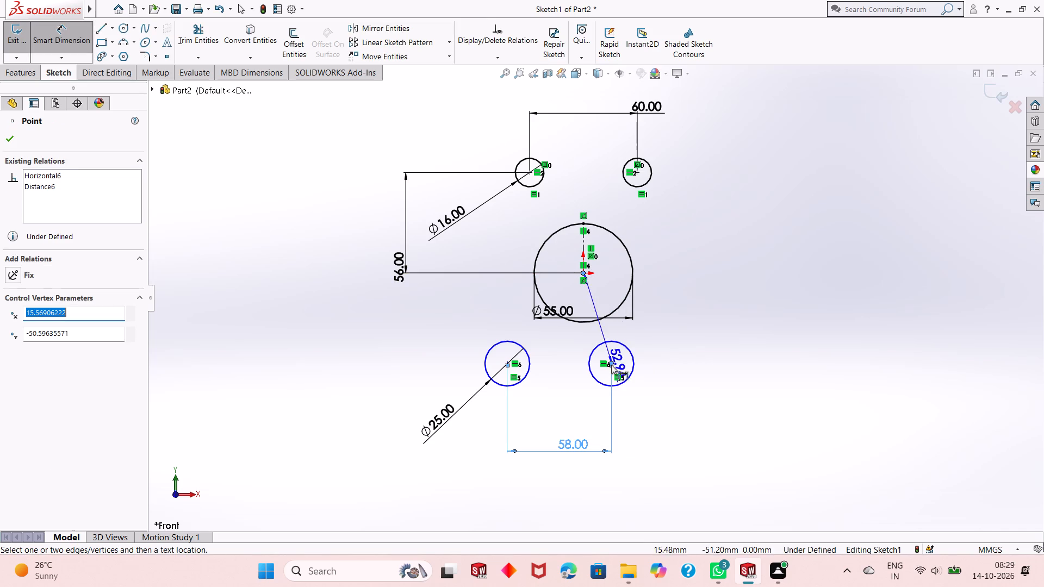
pyautogui.click(753, 359)
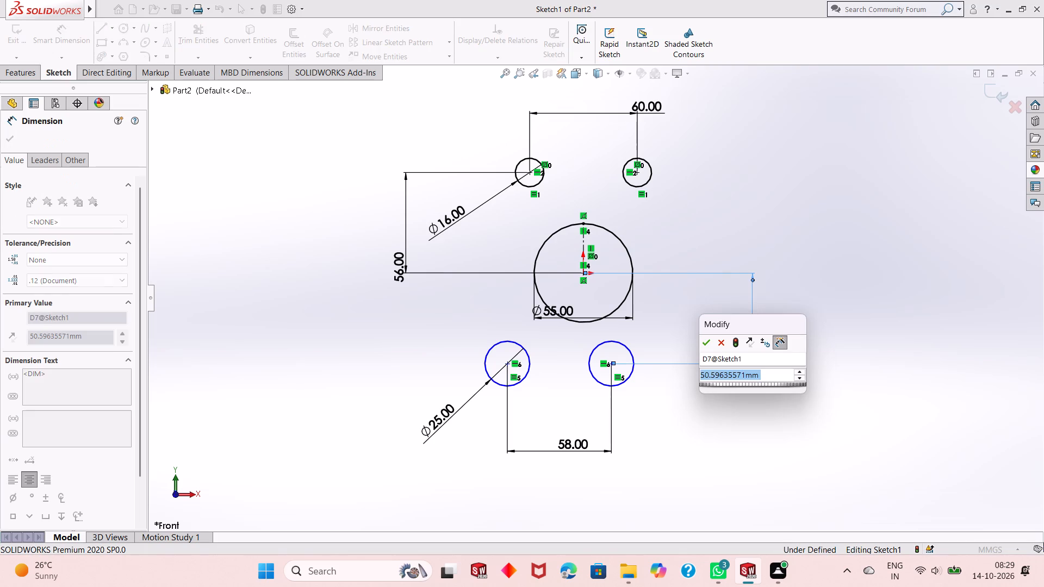
pyautogui.write('25')
pyautogui.press('Return')
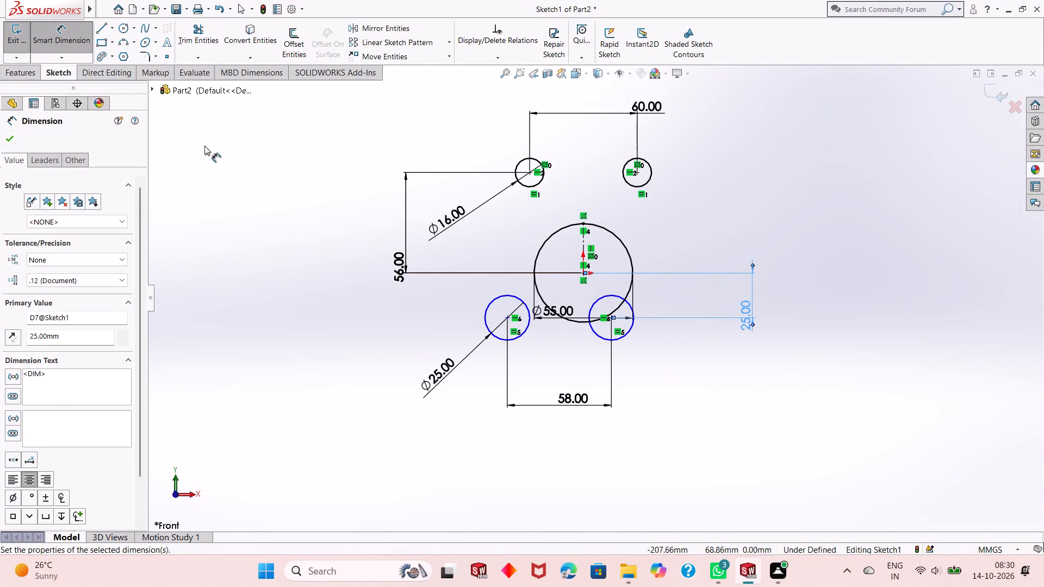
pyautogui.click(10, 145)
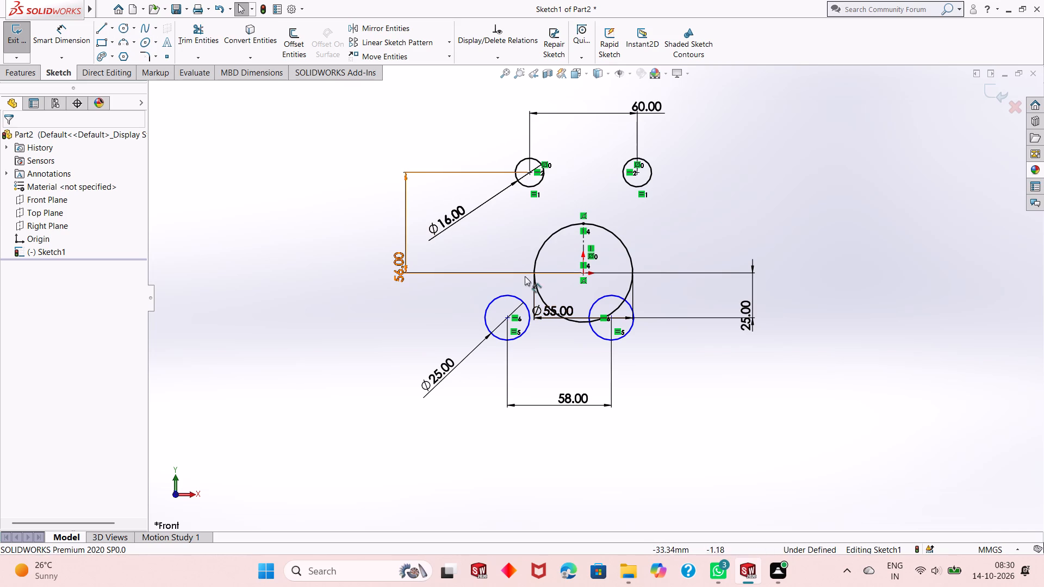
# Make the centres of the two lower circles symmetric about the vertical centerline.
pyautogui.click(506, 316)
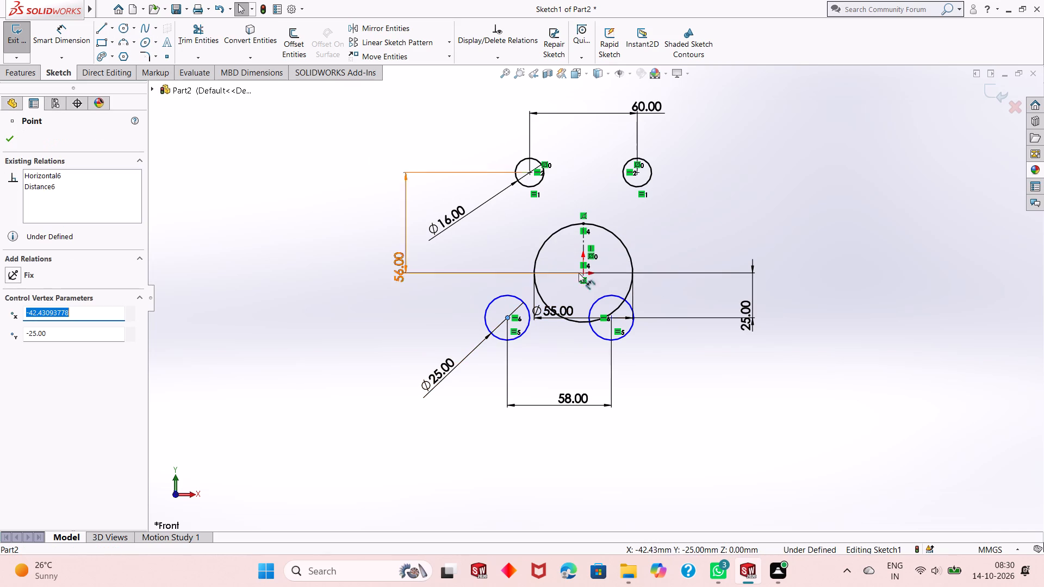
pyautogui.keyDown('ctrl'); pyautogui.click(584, 243); pyautogui.keyUp('ctrl')
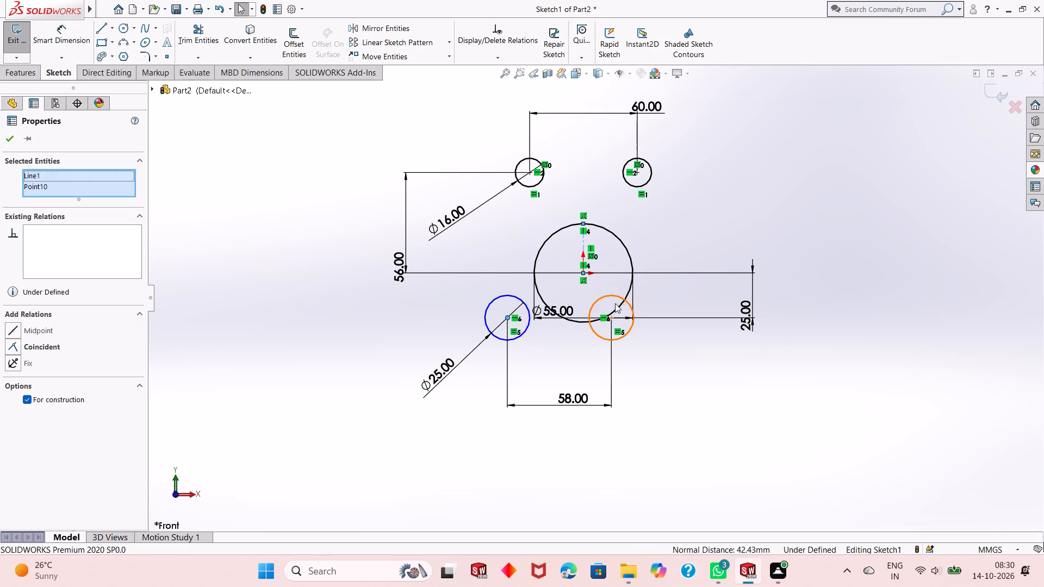
pyautogui.keyDown('ctrl'); pyautogui.click(612, 316); pyautogui.keyUp('ctrl')
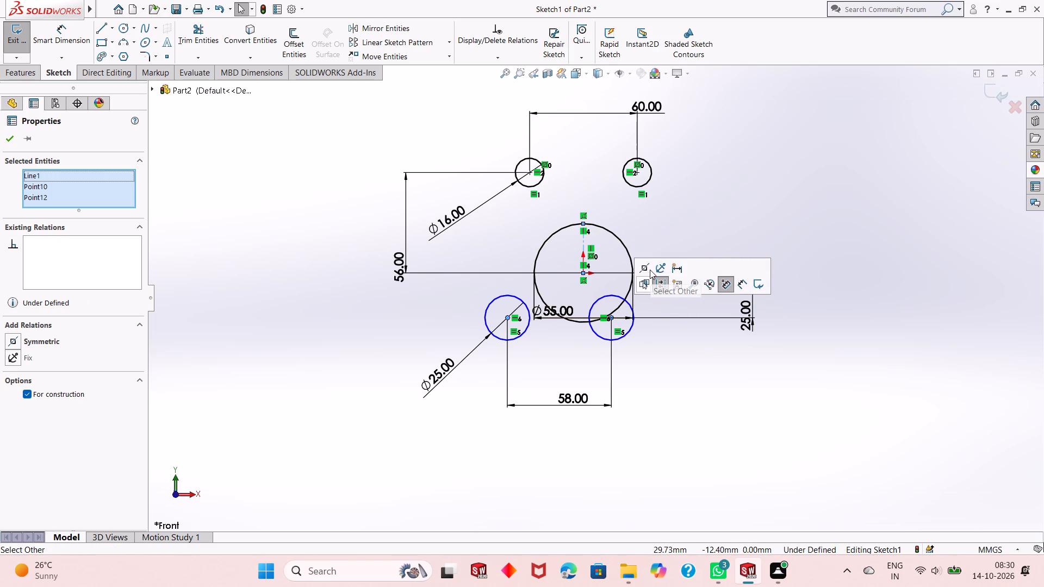
pyautogui.click(650, 270)
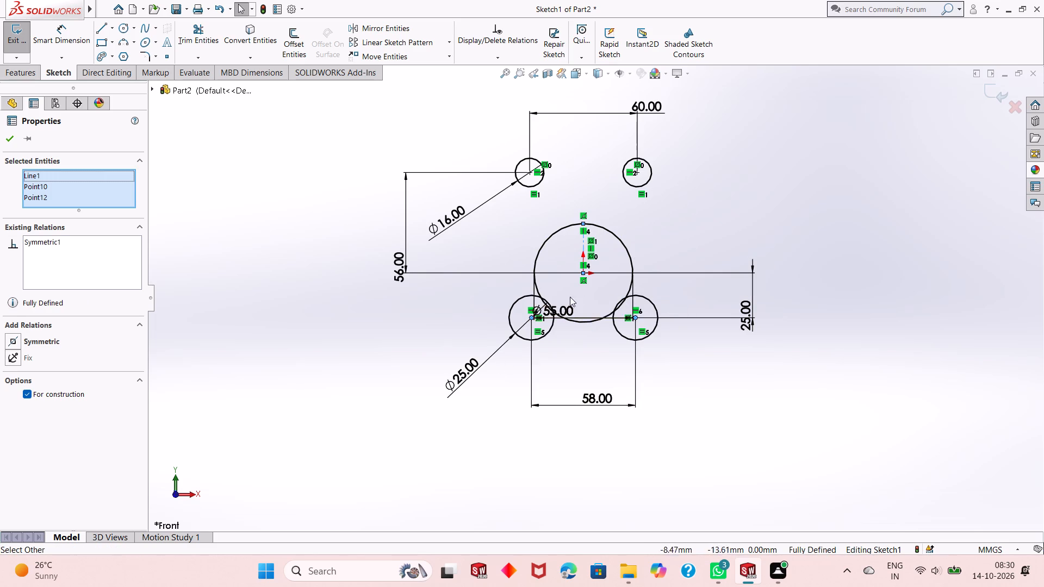
pyautogui.scroll(-2, 605, 283)
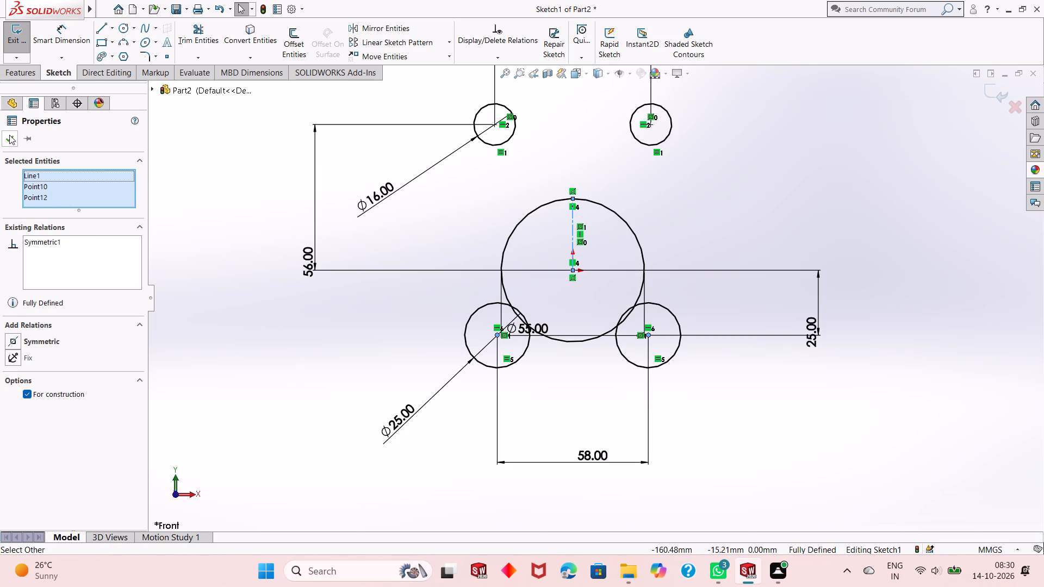
pyautogui.click(9, 135)
# Move the 55 mm diameter dimension down below the large circle, just above the 58 mm dimension.
pyautogui.scroll(2, 568, 308)
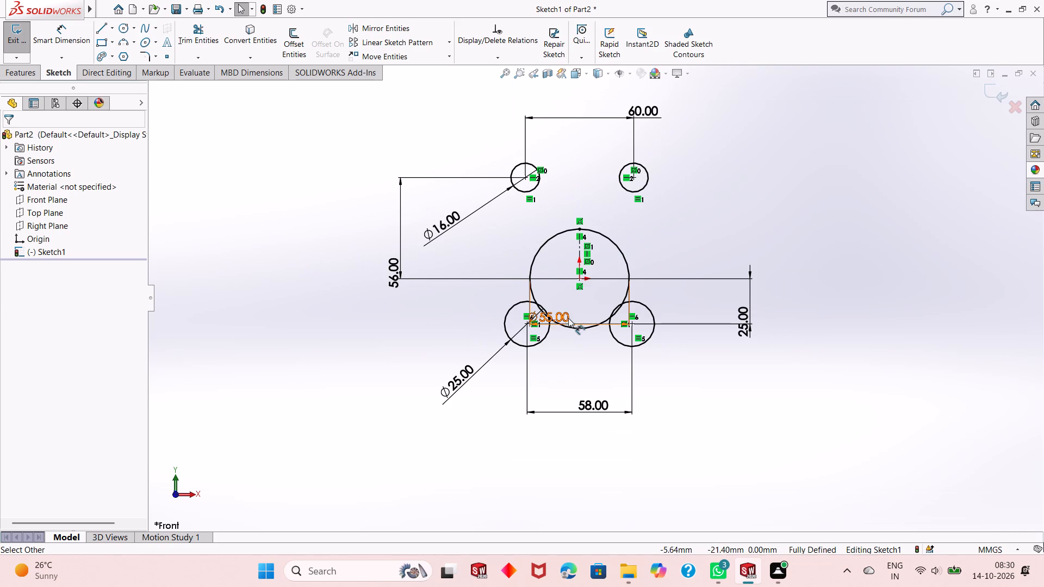
pyautogui.moveTo(561, 321); pyautogui.dragTo(561, 359)
pyautogui.click(710, 365)
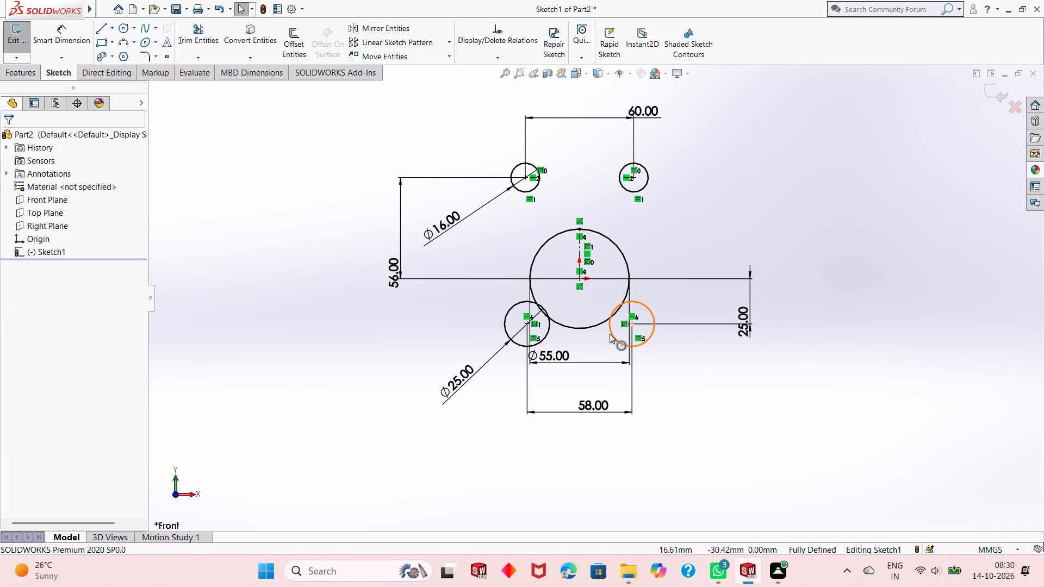
# Draw a line about 62 mm long from the outer side of the upper left circle, tangent to the large circle's left side.
pyautogui.scroll(1, 610, 333)
pyautogui.scroll(-1, 607, 298)
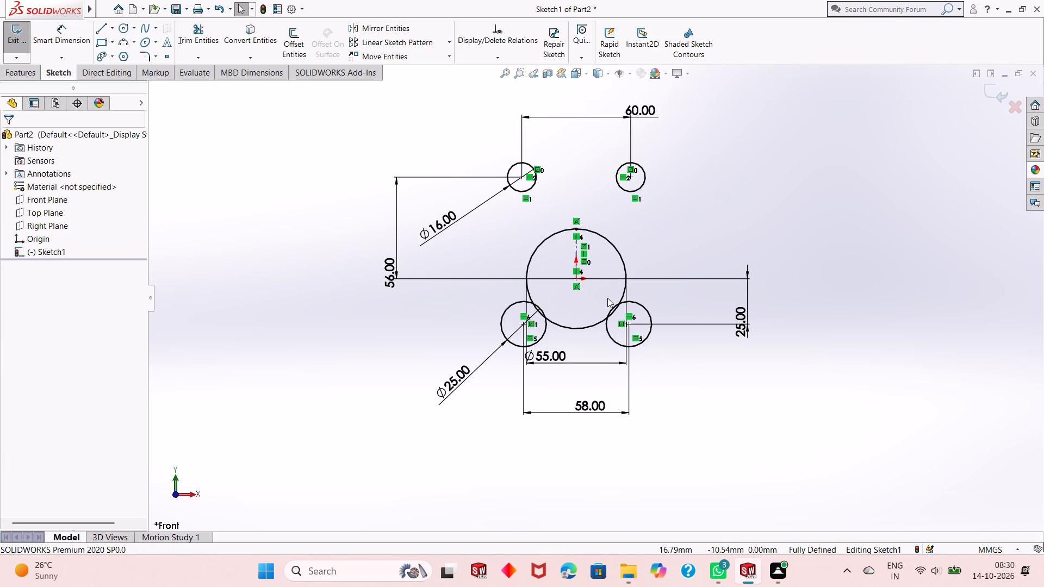
pyautogui.click(98, 32)
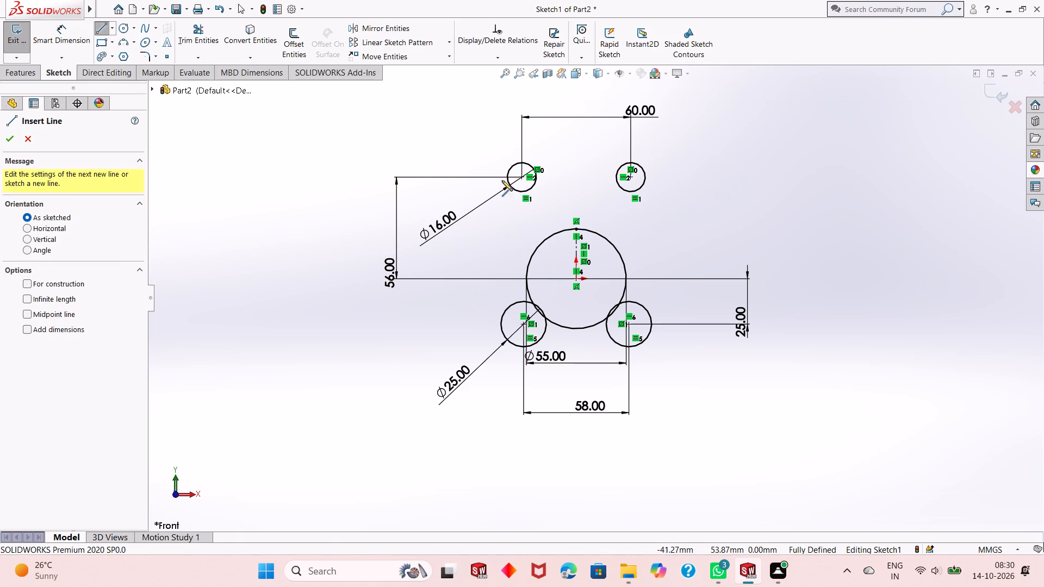
pyautogui.click(508, 180)
pyautogui.click(527, 289)
pyautogui.press('Escape')
pyautogui.press('Escape')
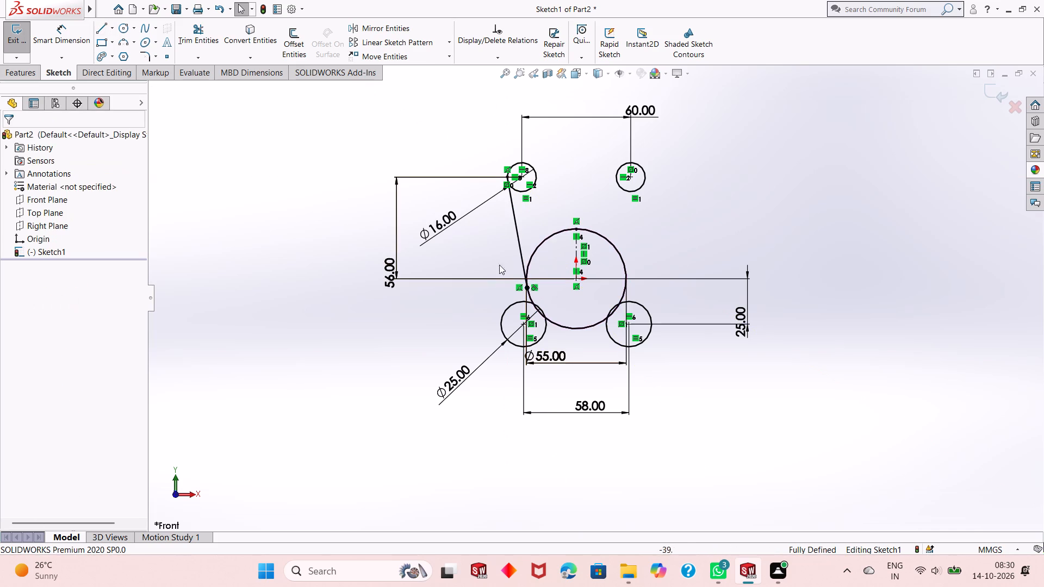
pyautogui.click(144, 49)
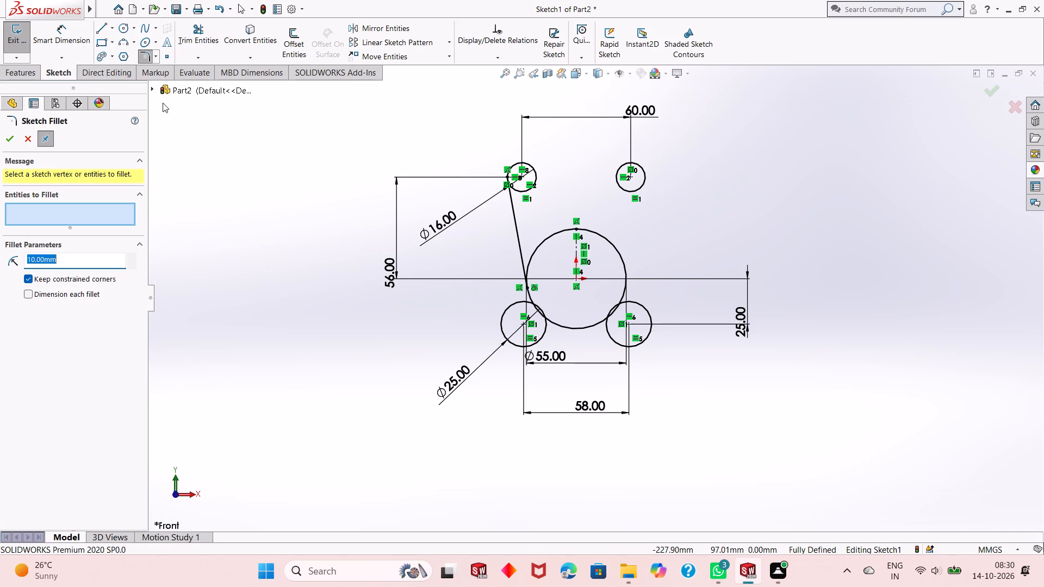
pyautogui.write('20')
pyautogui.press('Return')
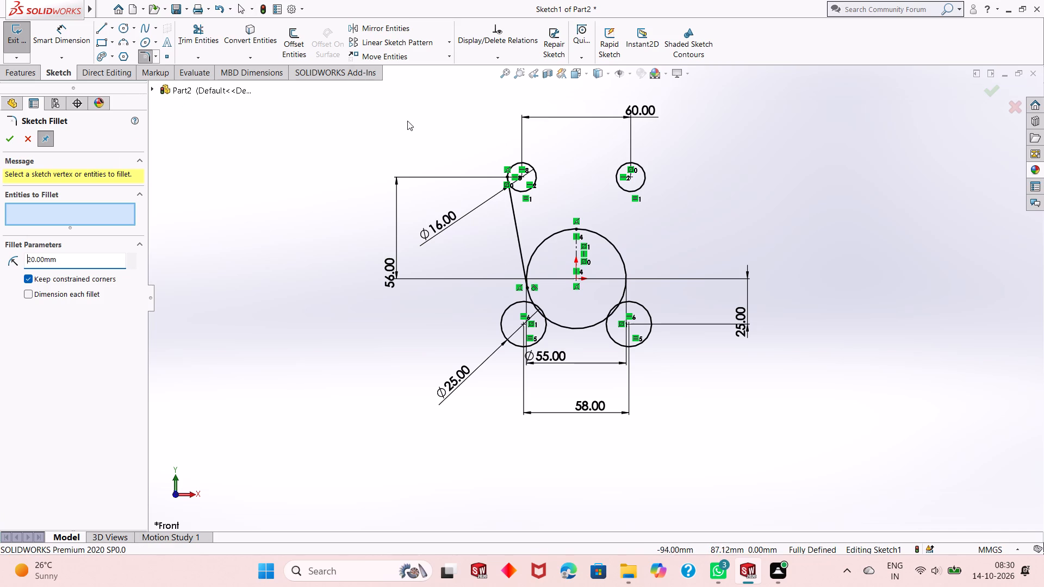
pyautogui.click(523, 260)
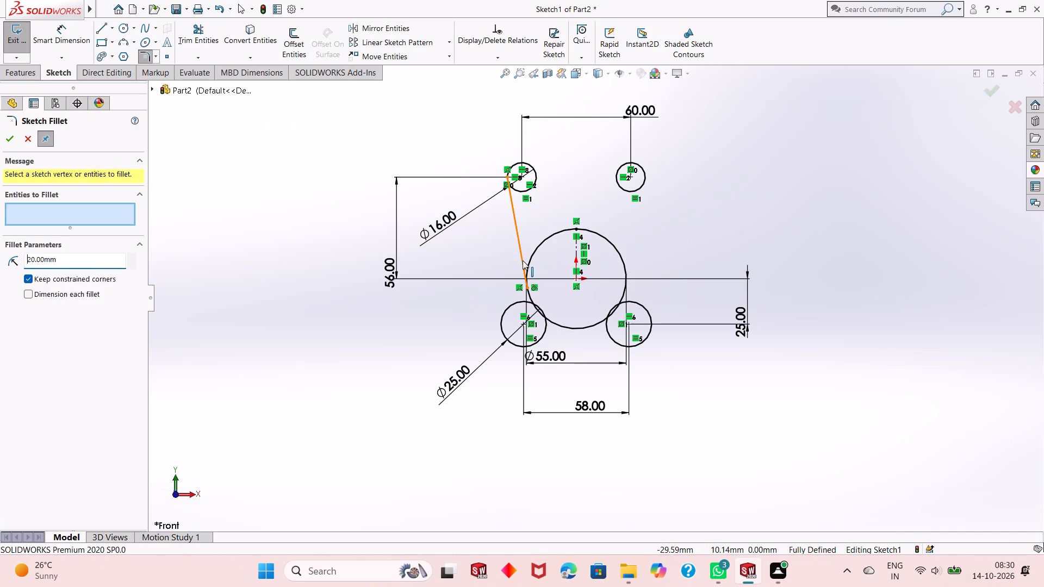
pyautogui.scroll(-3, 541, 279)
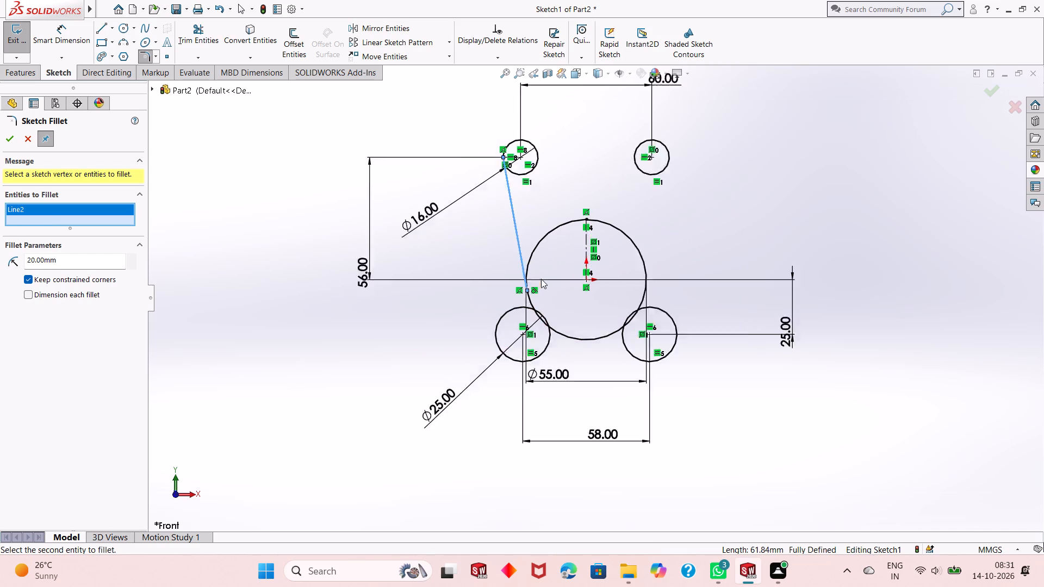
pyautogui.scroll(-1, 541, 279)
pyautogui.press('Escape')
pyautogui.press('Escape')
# Draw a three-point arc of radius 20 mm from the left slanted line to the upper left of the lower left circle.
pyautogui.scroll(-2, 543, 330)
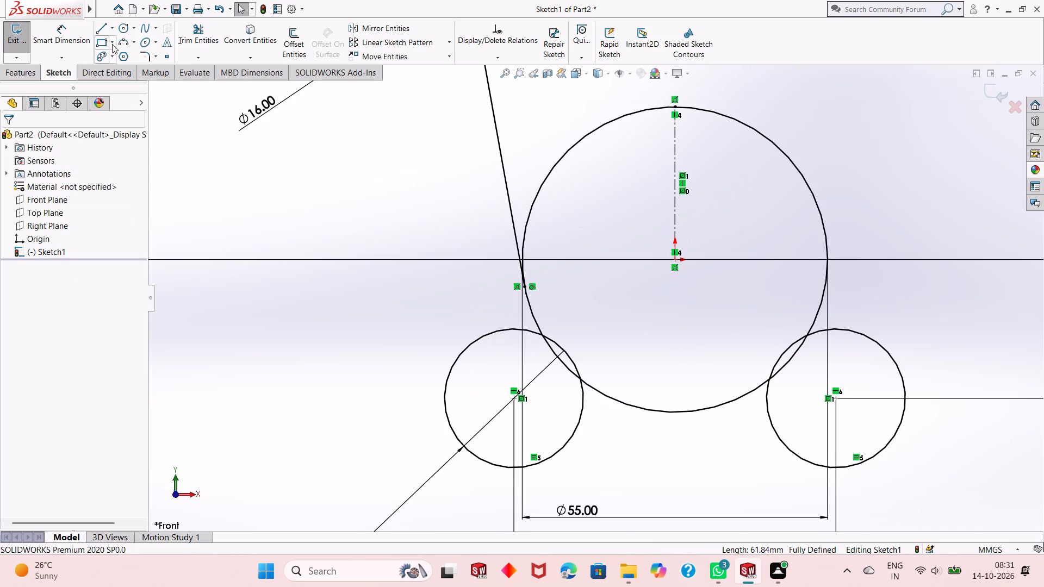
pyautogui.click(121, 39)
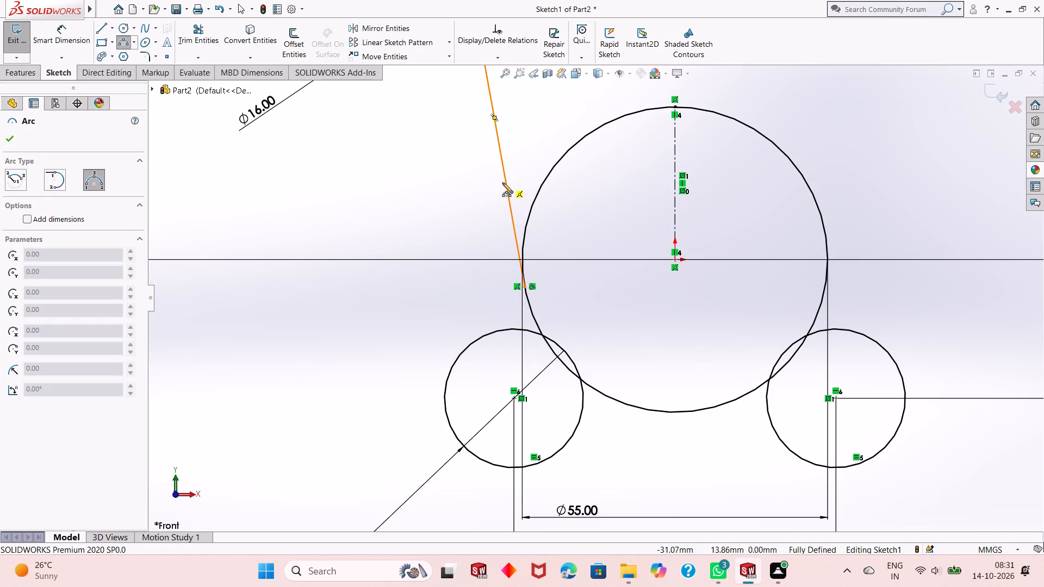
pyautogui.click(507, 188)
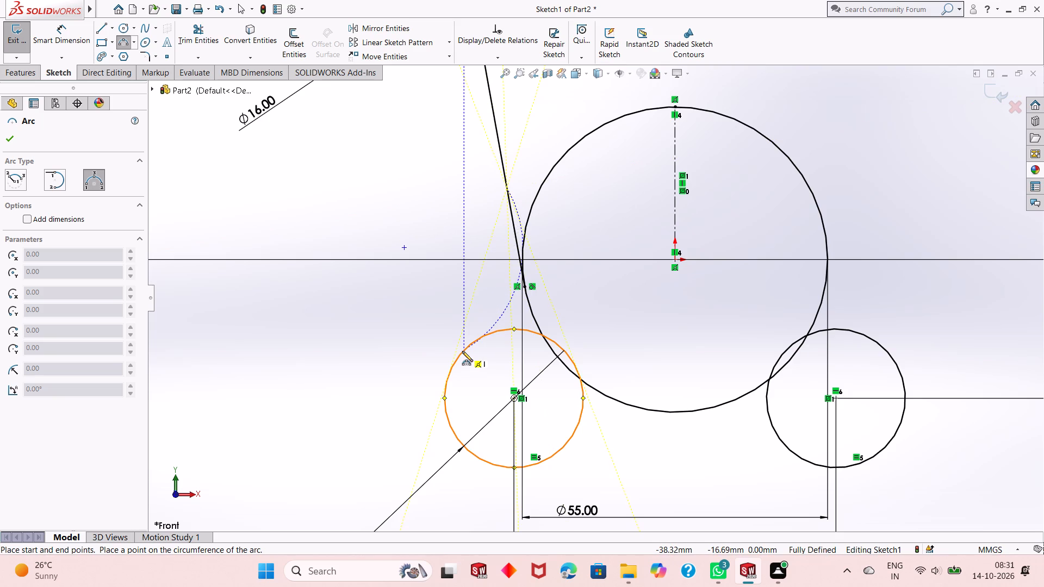
pyautogui.click(462, 351)
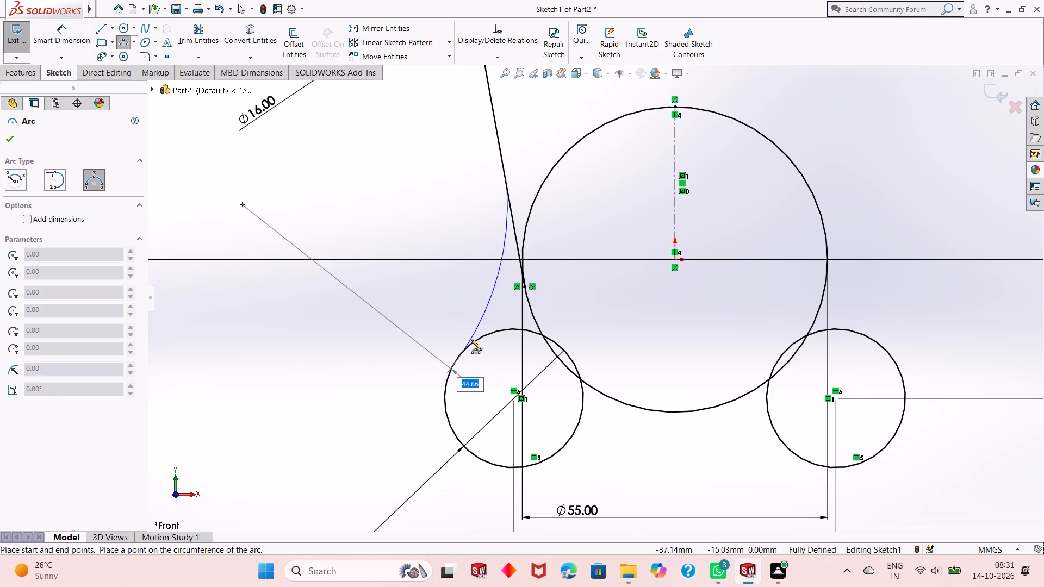
pyautogui.write('20')
pyautogui.press('Return')
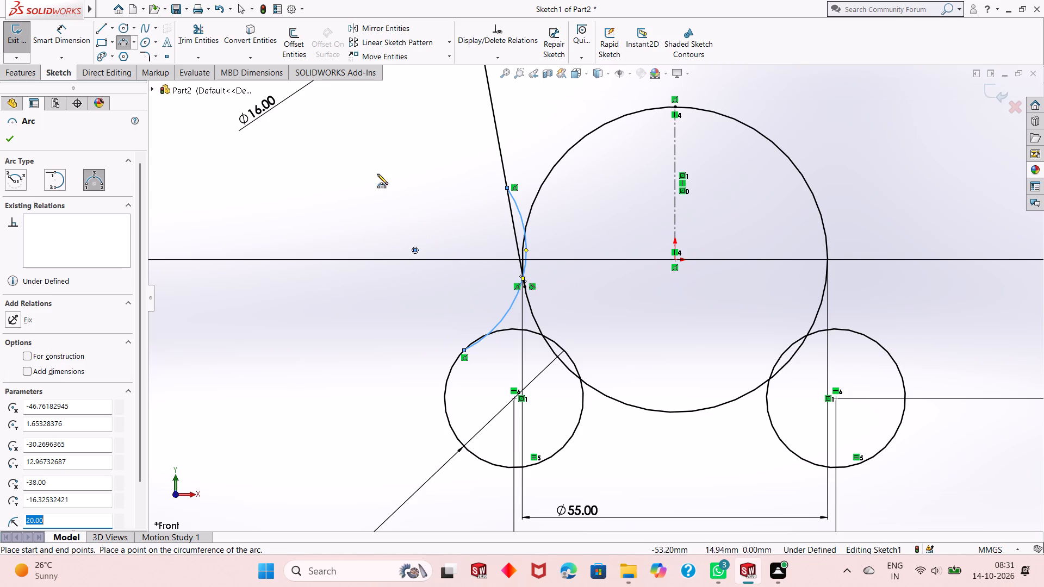
pyautogui.rightClick(376, 173)
pyautogui.click(425, 178)
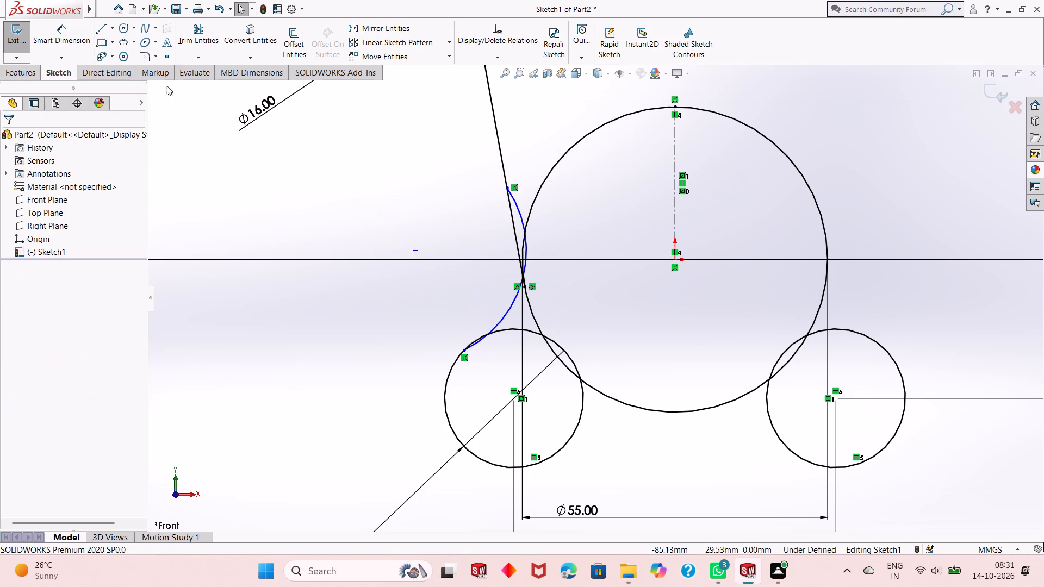
# Dimension the radius of the left connecting arc at 20 mm.
pyautogui.click(68, 45)
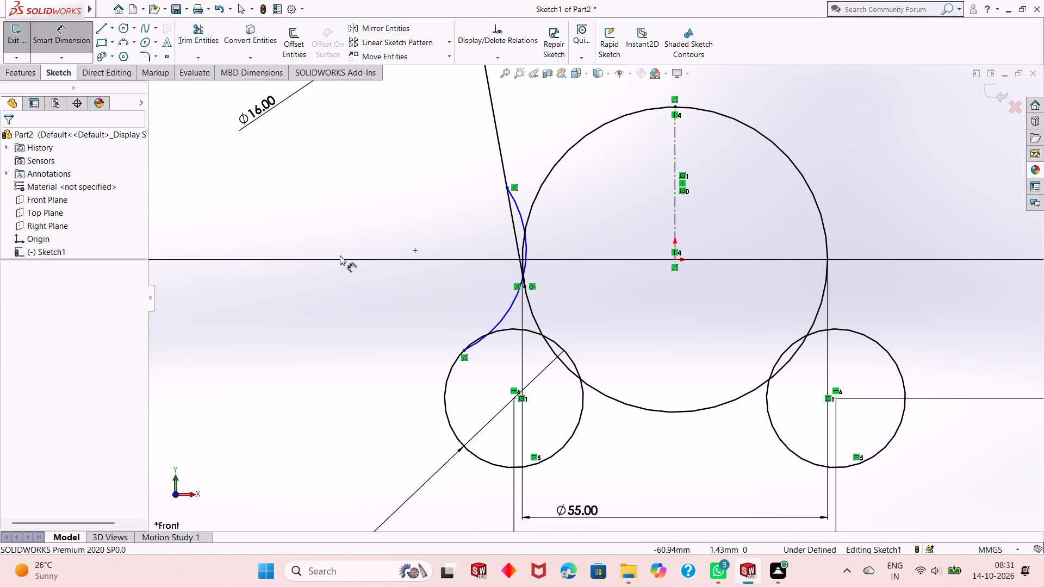
pyautogui.click(504, 318)
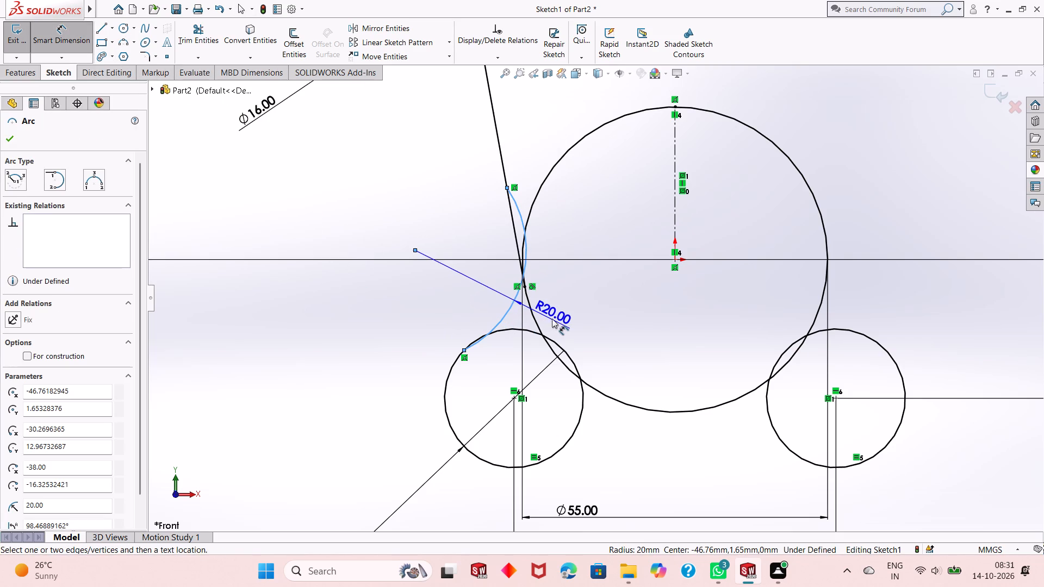
pyautogui.click(552, 319)
pyautogui.press('Return')
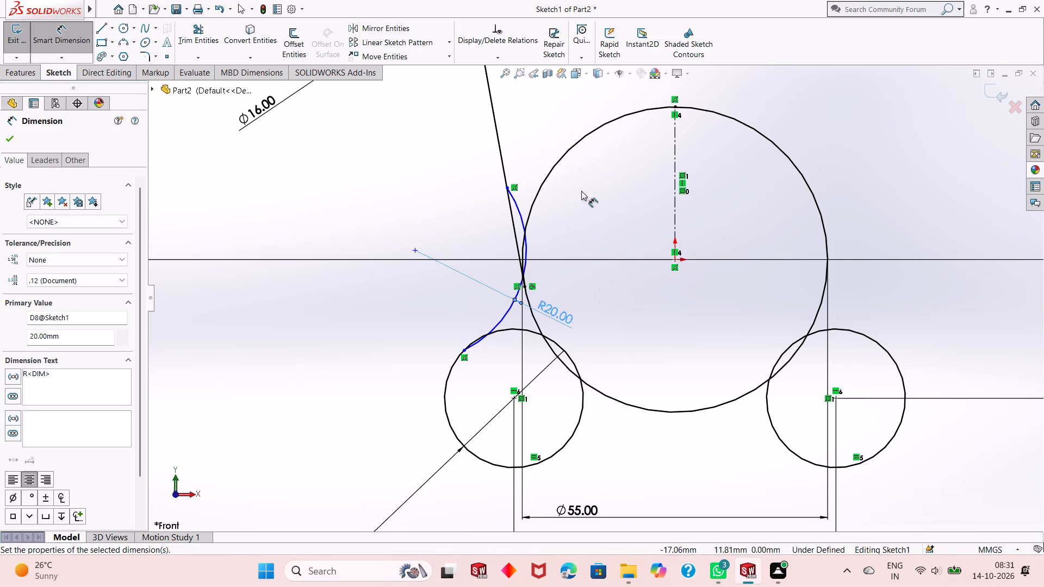
pyautogui.rightClick(585, 167)
pyautogui.click(610, 197)
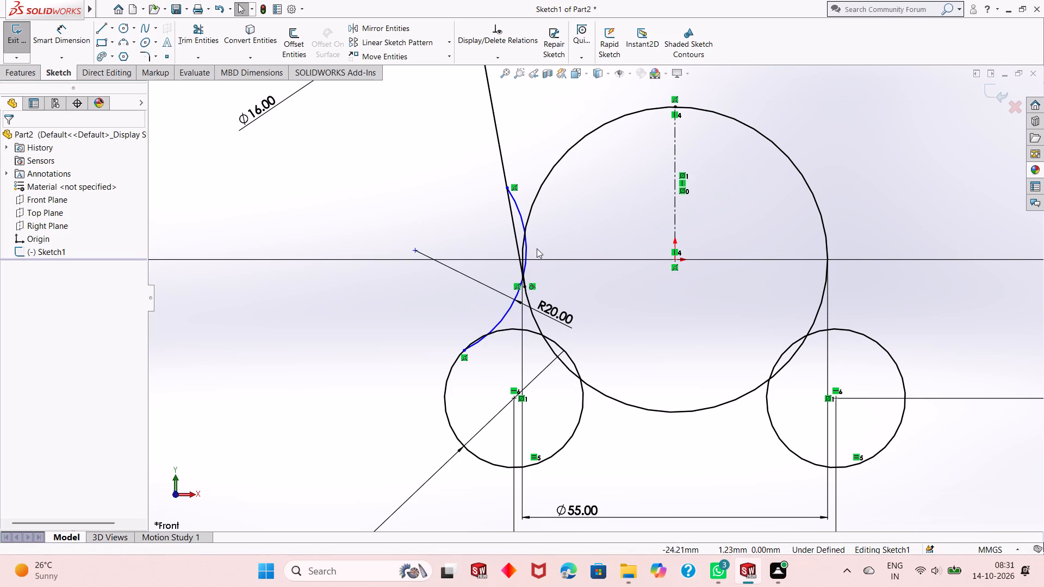
# Make the left connecting arc tangent to the left slanted line.
pyautogui.click(517, 209)
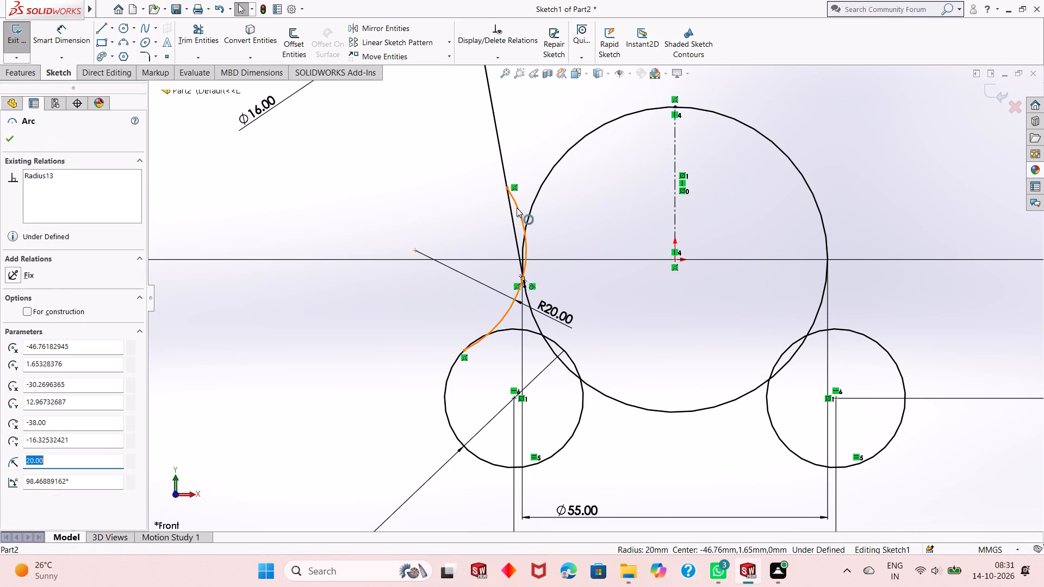
pyautogui.keyDown('ctrl'); pyautogui.click(501, 165); pyautogui.keyUp('ctrl')
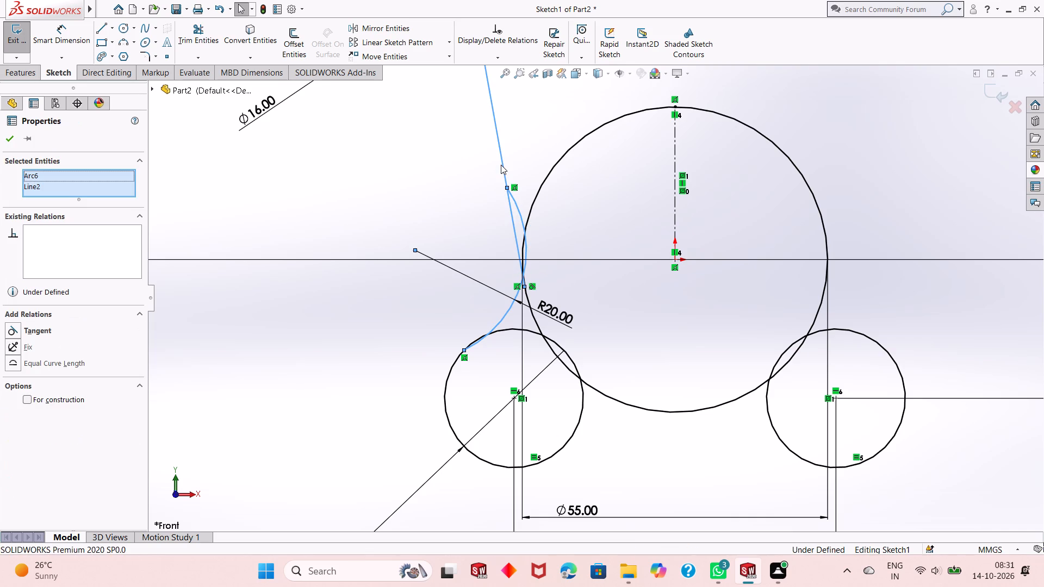
pyautogui.click(529, 120)
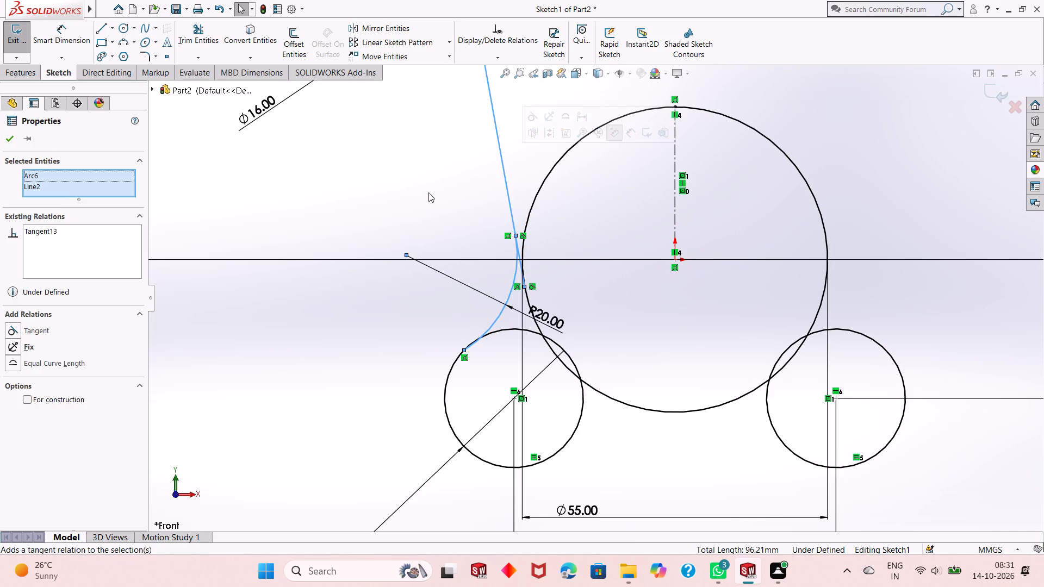
pyautogui.rightClick(428, 192)
pyautogui.click(363, 227)
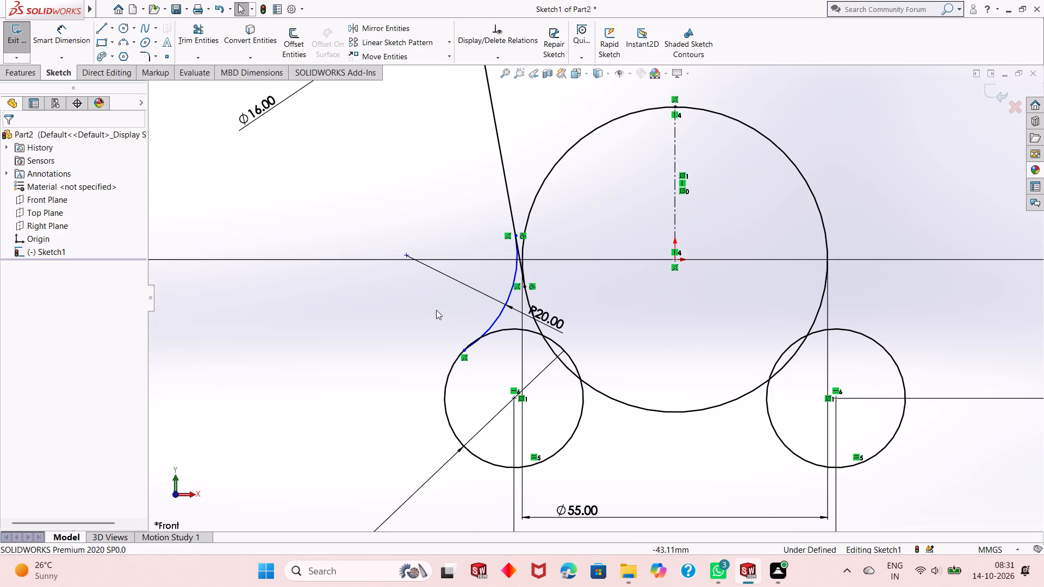
# Make the left connecting arc tangent to the lower left circle.
pyautogui.click(502, 314)
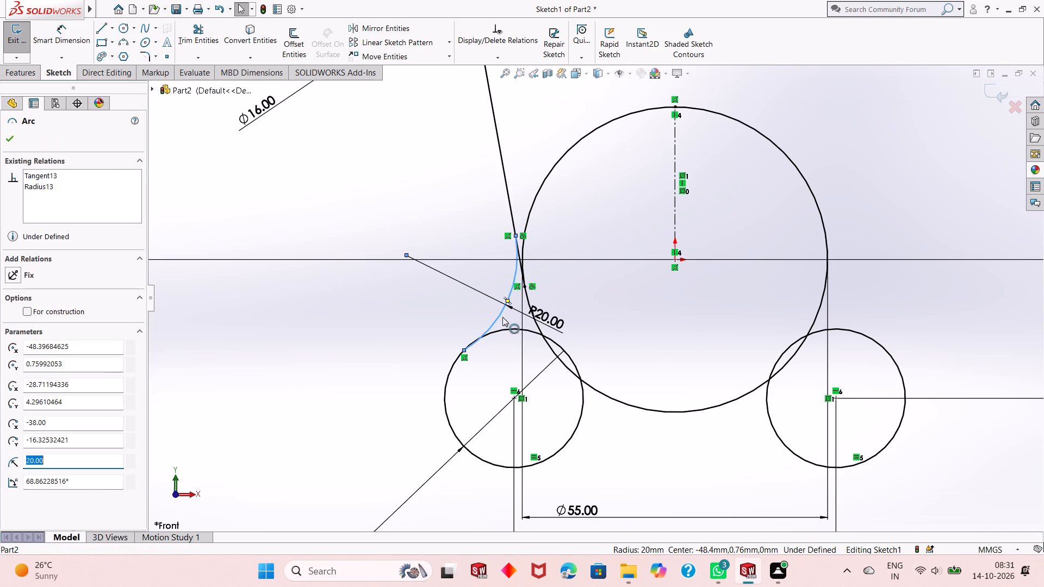
pyautogui.keyDown('ctrl'); pyautogui.click(505, 328); pyautogui.keyUp('ctrl')
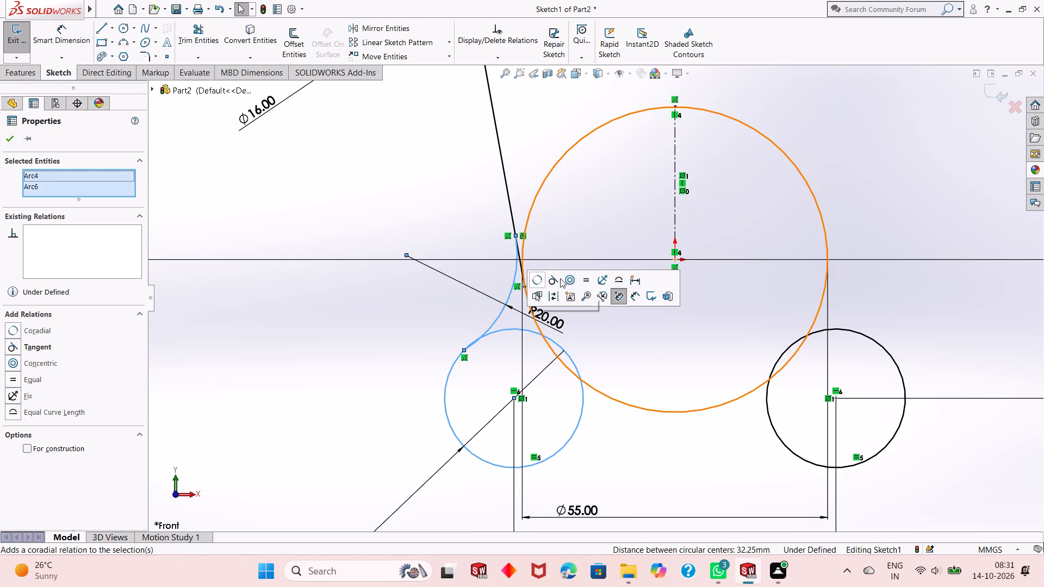
pyautogui.click(556, 278)
pyautogui.scroll(1, 526, 317)
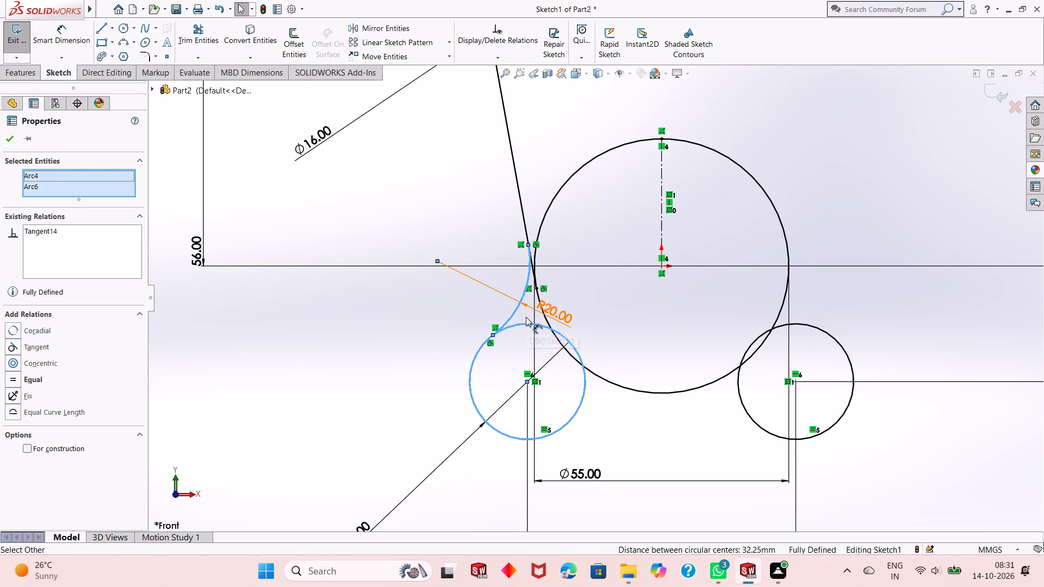
pyautogui.scroll(2, 526, 317)
pyautogui.click(475, 319)
# Draw a line from the outer side of the upper right circle, tangent to the large circle's right side.
pyautogui.scroll(2, 562, 312)
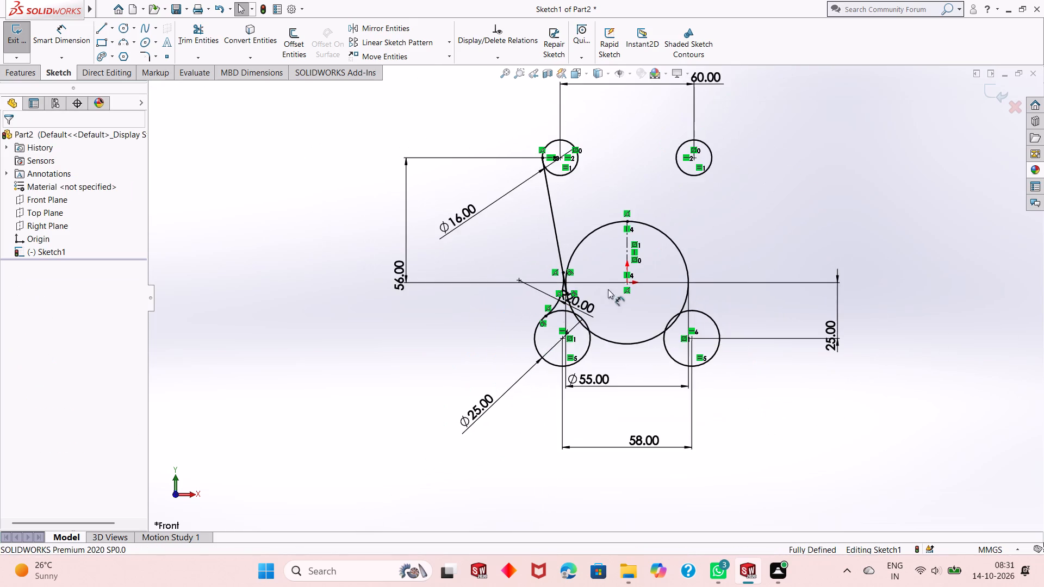
pyautogui.scroll(-2, 728, 272)
pyautogui.scroll(2, 637, 304)
pyautogui.scroll(-1, 654, 195)
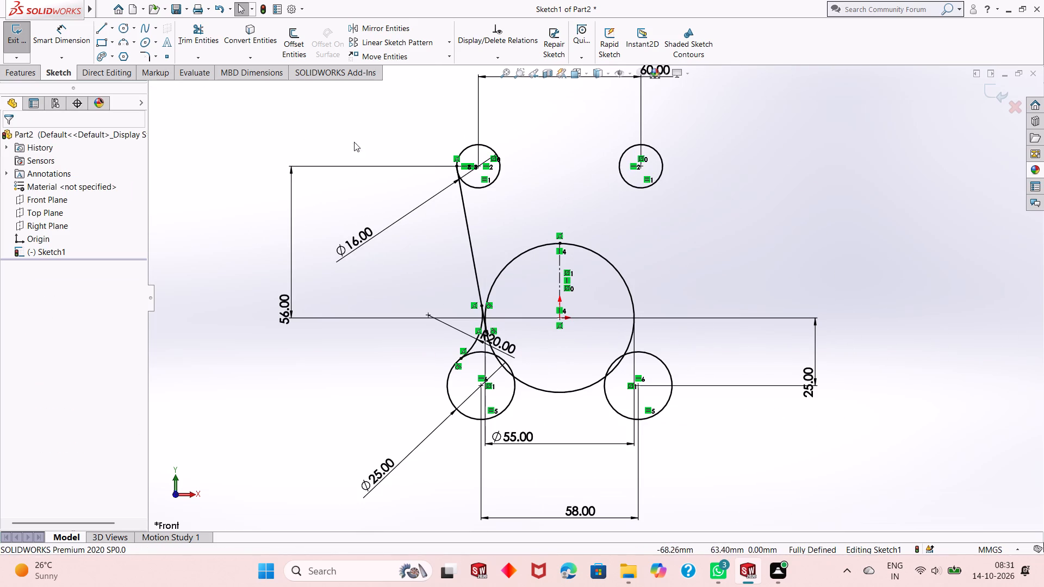
pyautogui.click(101, 32)
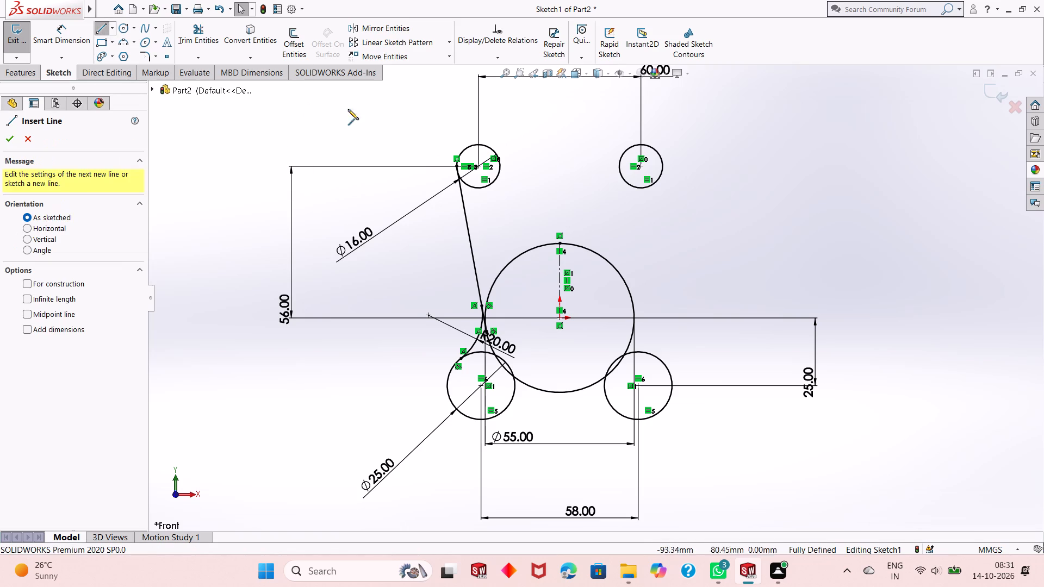
pyautogui.click(663, 166)
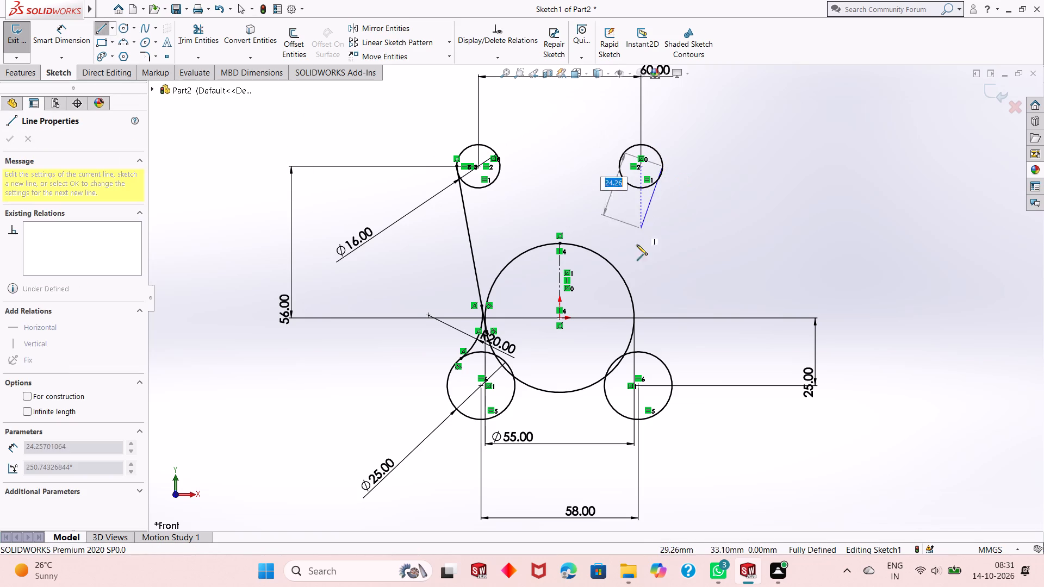
pyautogui.click(636, 334)
pyautogui.rightClick(719, 284)
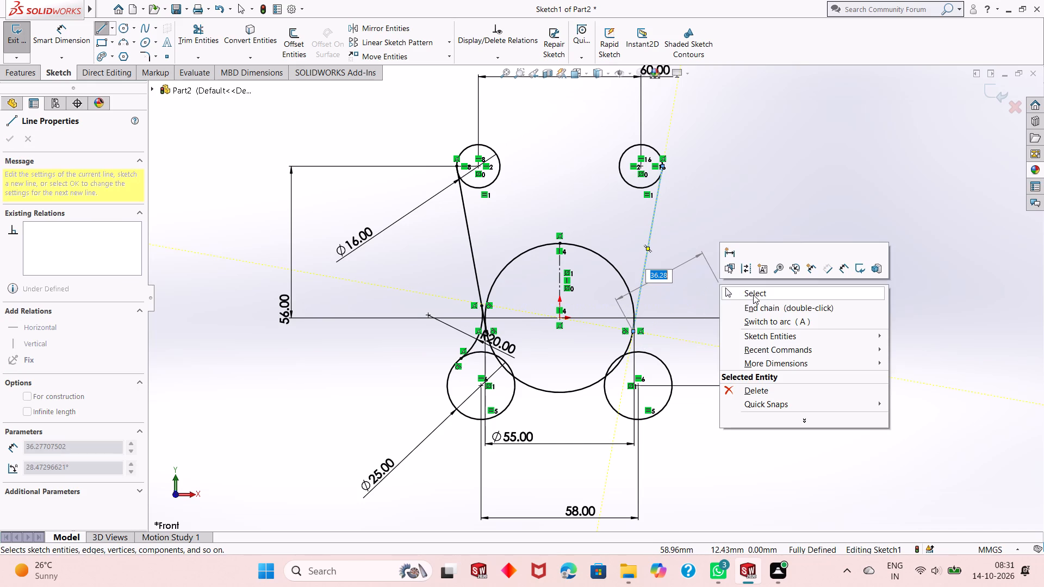
pyautogui.click(754, 295)
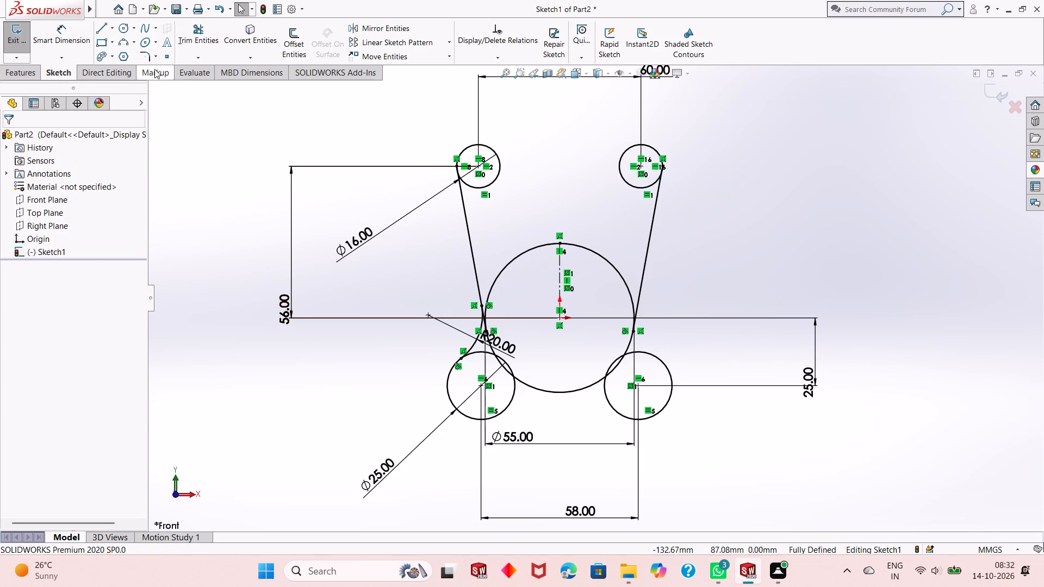
# Draw a three-point arc of radius 20 mm from the right slanted line to the lower right circle, bulging inward.
pyautogui.click(121, 43)
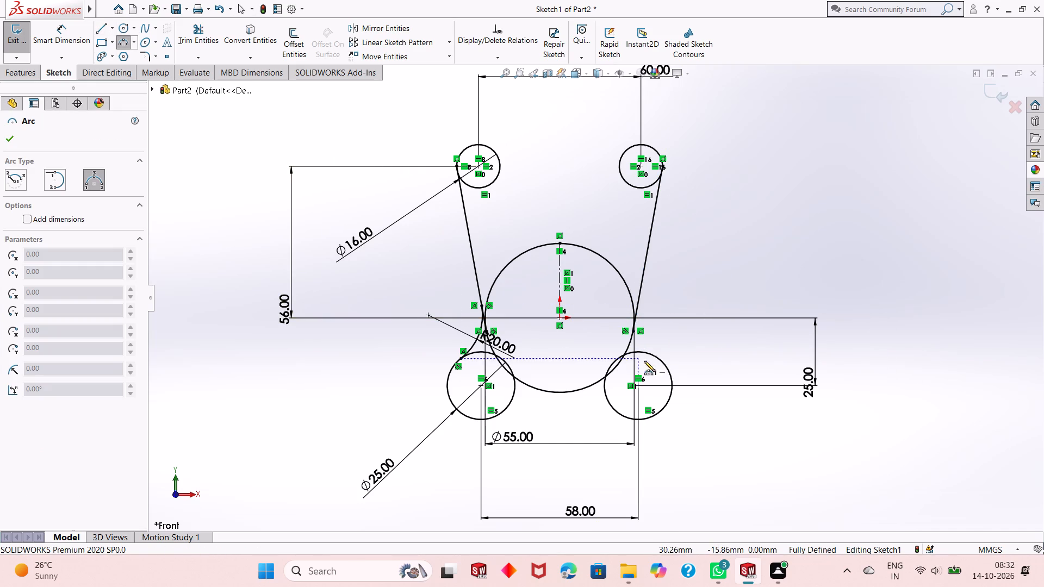
pyautogui.scroll(-5, 658, 354)
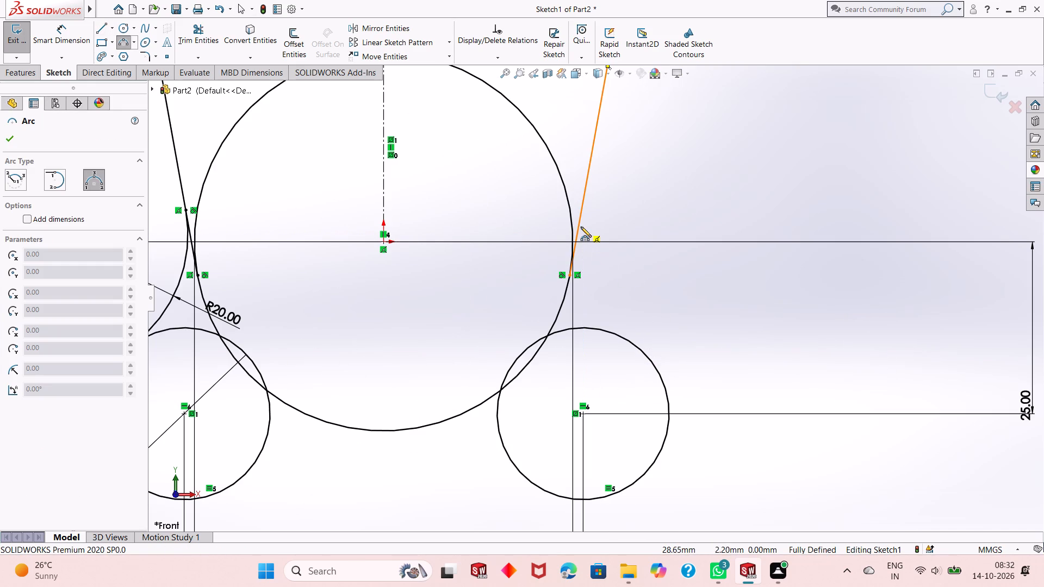
pyautogui.click(578, 223)
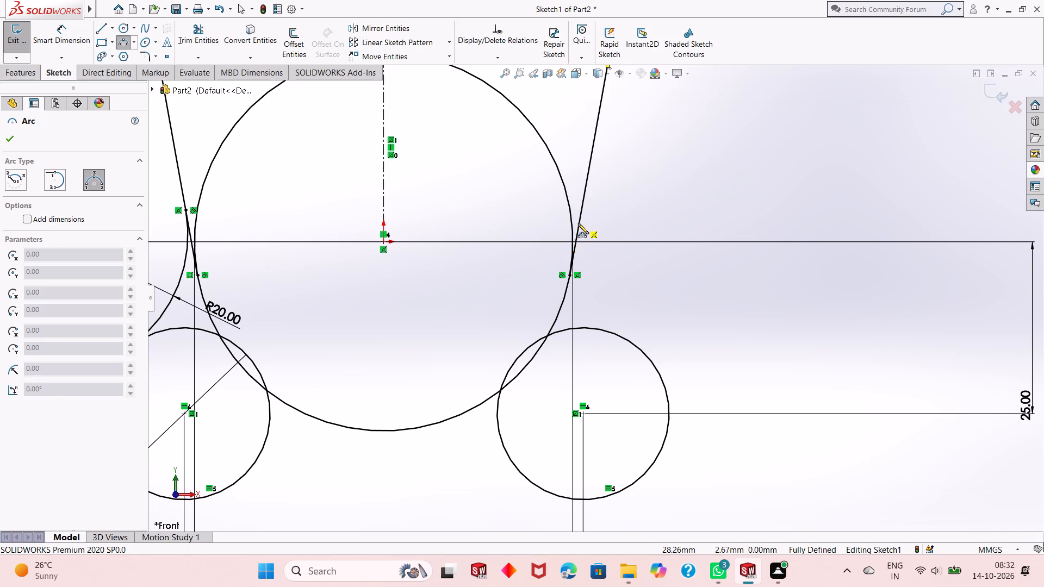
pyautogui.click(646, 355)
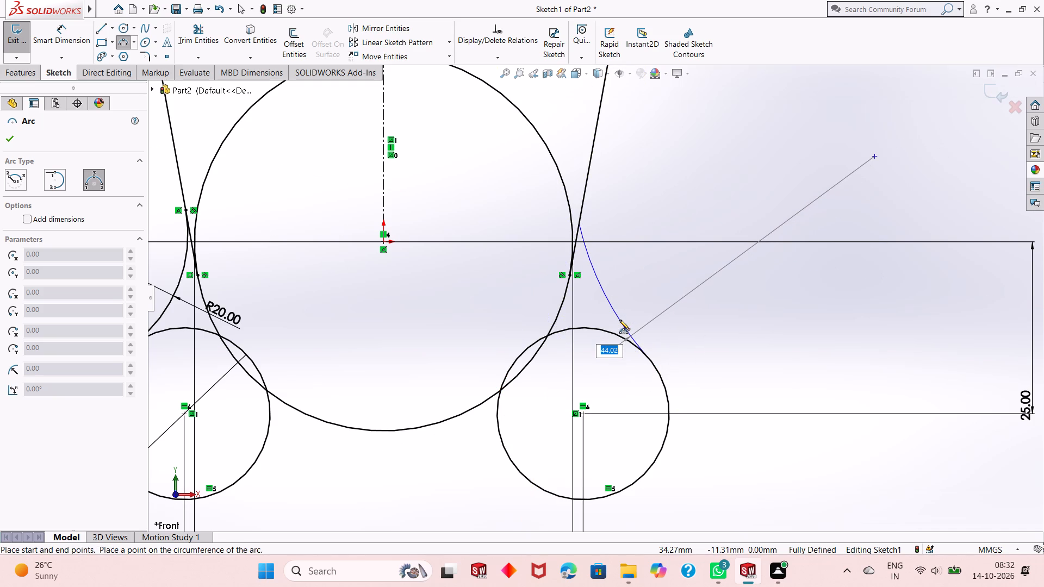
pyautogui.write('20')
pyautogui.press('Return')
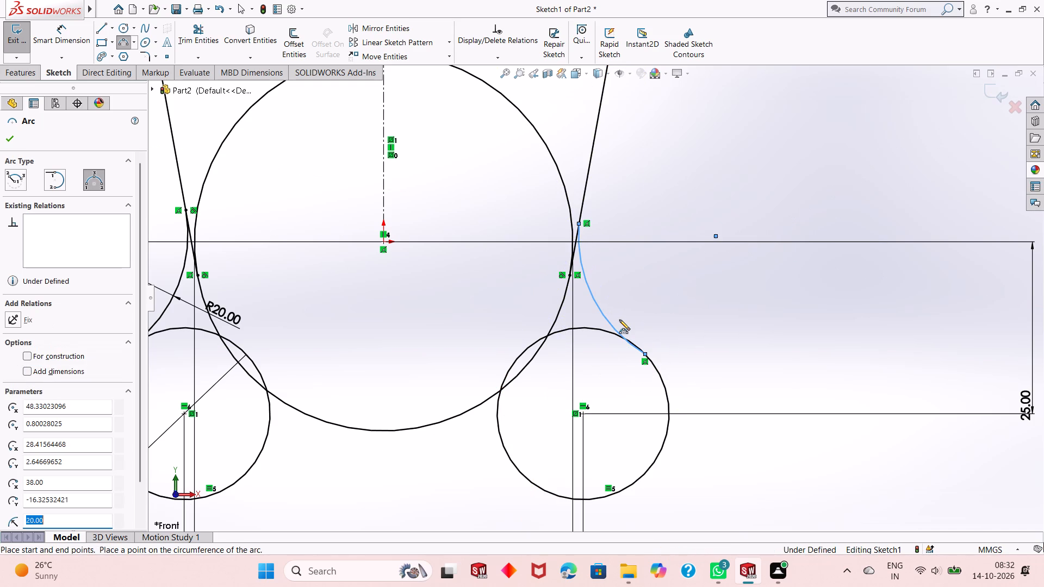
pyautogui.rightClick(684, 157)
pyautogui.click(688, 162)
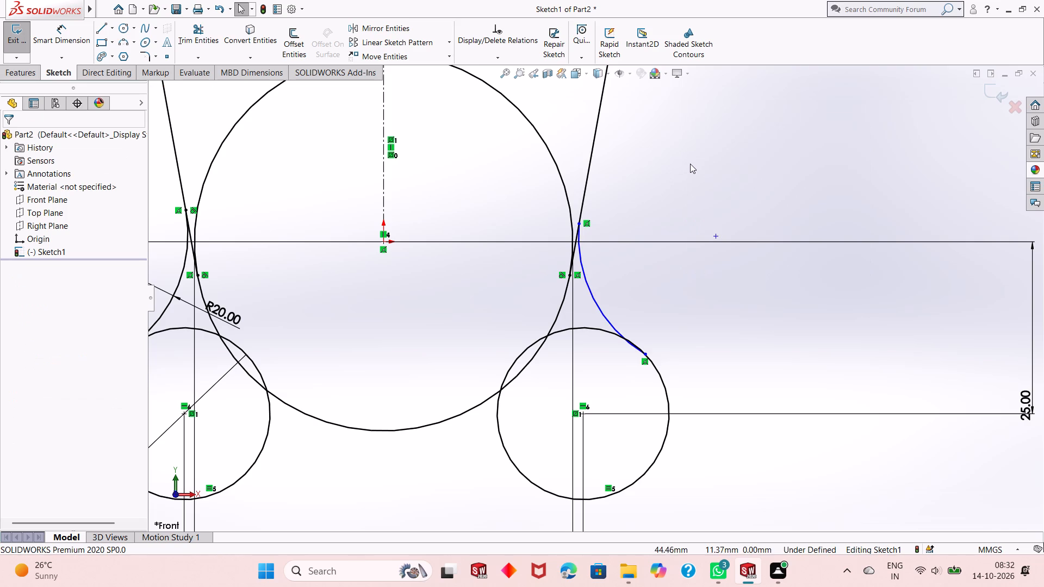
# Dimension the radius of the right connecting arc at 20 mm.
pyautogui.click(64, 39)
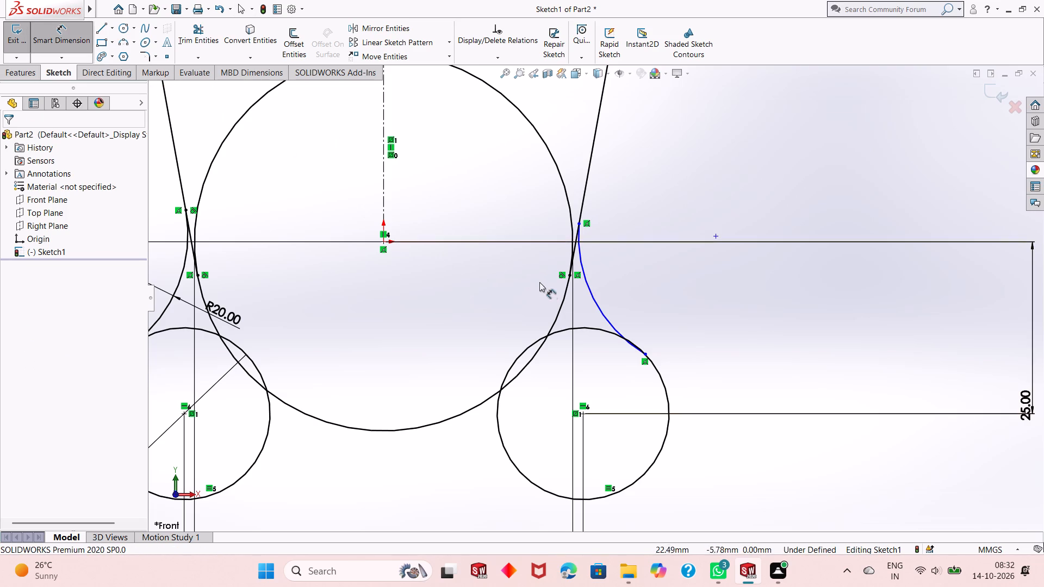
pyautogui.click(595, 303)
pyautogui.click(551, 367)
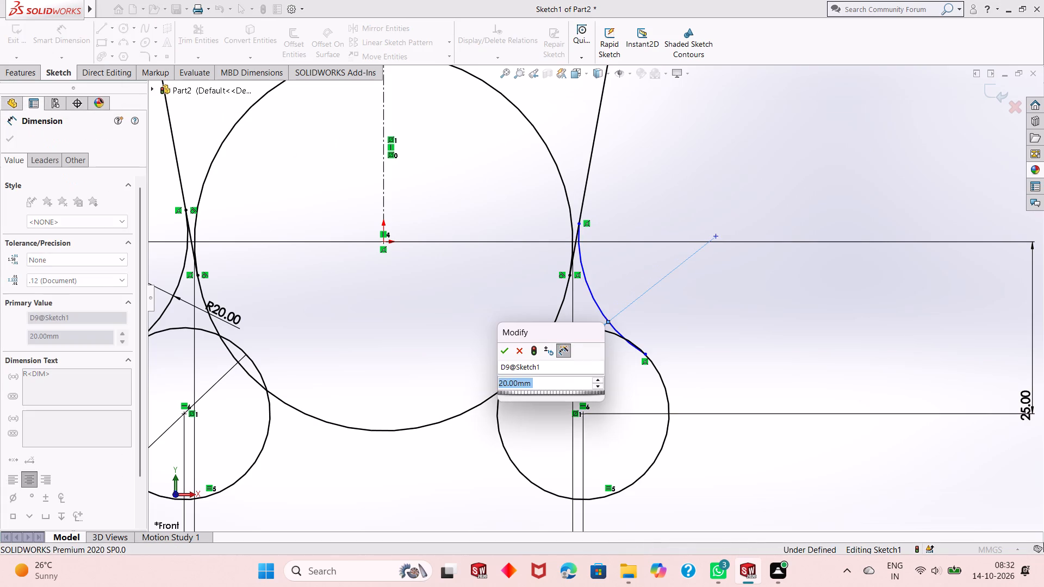
pyautogui.press('Return')
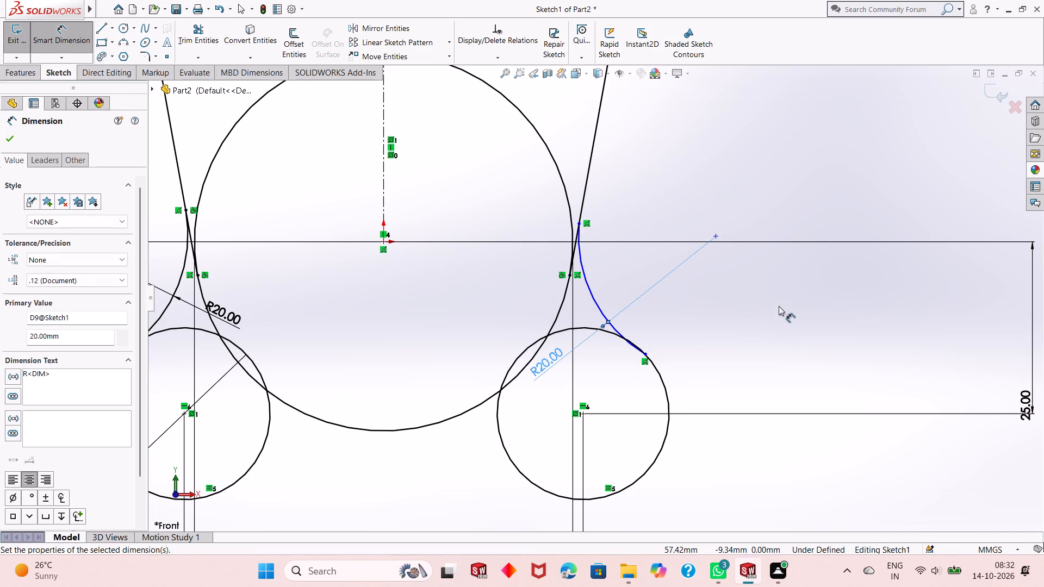
pyautogui.rightClick(779, 306)
pyautogui.click(810, 338)
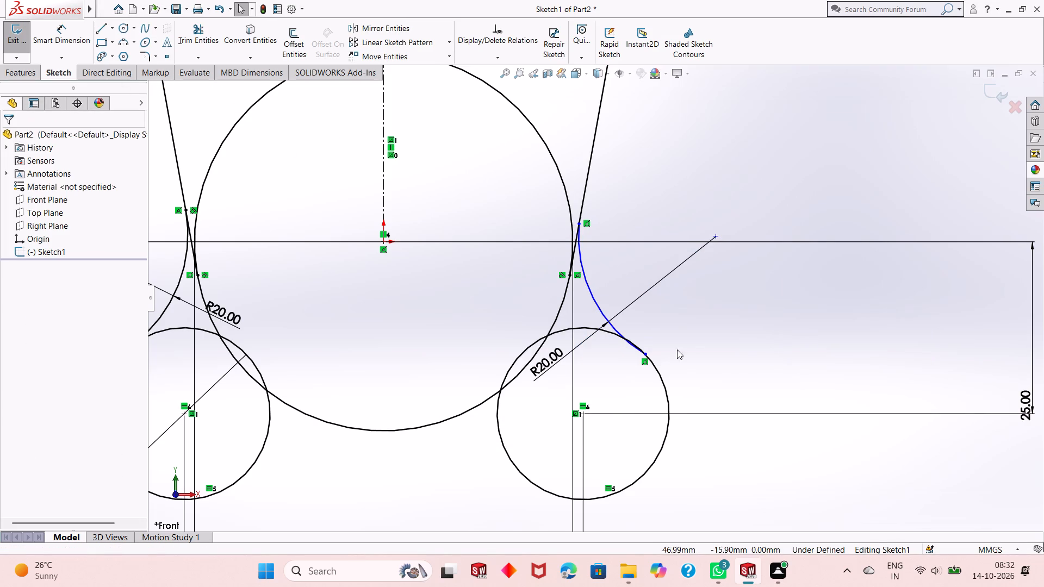
# Make the right connecting arc tangent to the lower right circle.
pyautogui.click(598, 305)
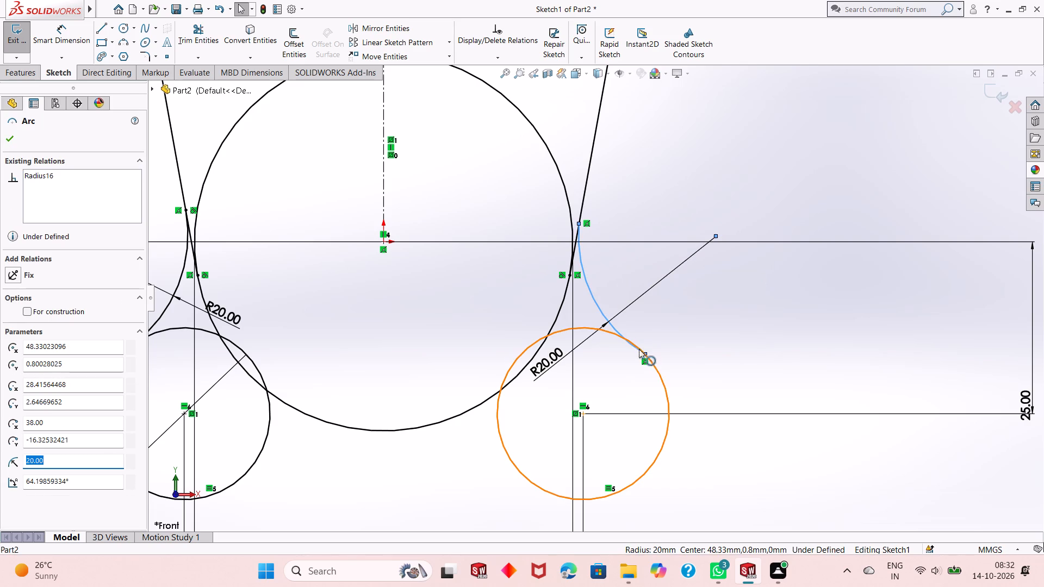
pyautogui.keyDown('ctrl'); pyautogui.click(658, 373); pyautogui.keyUp('ctrl')
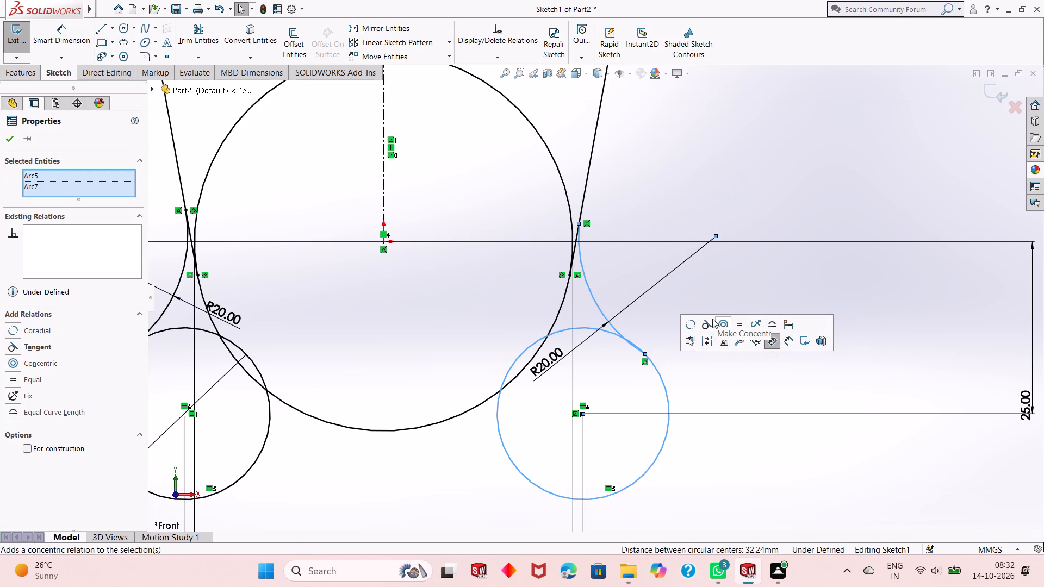
pyautogui.click(709, 324)
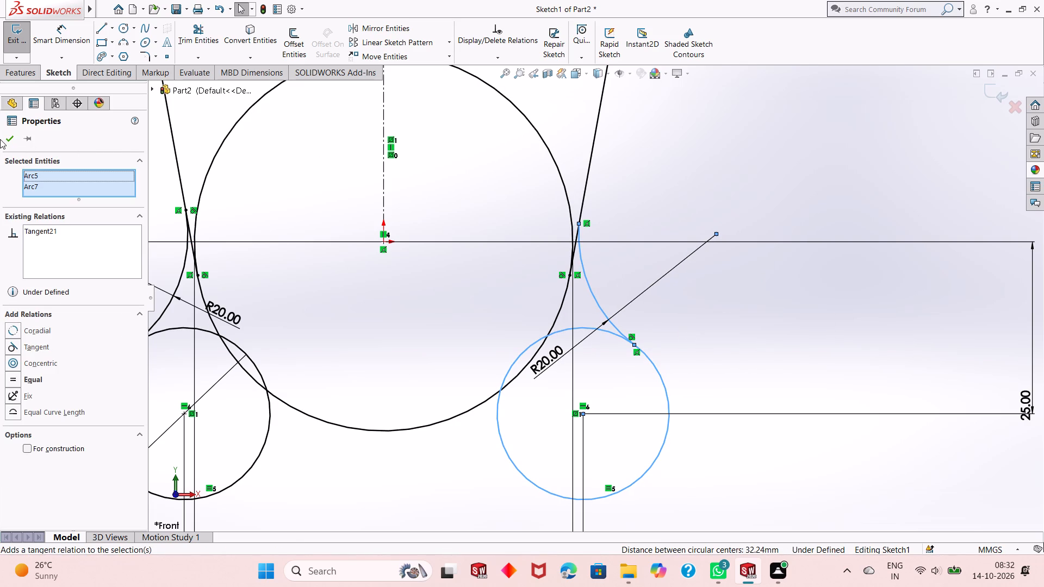
pyautogui.click(4, 135)
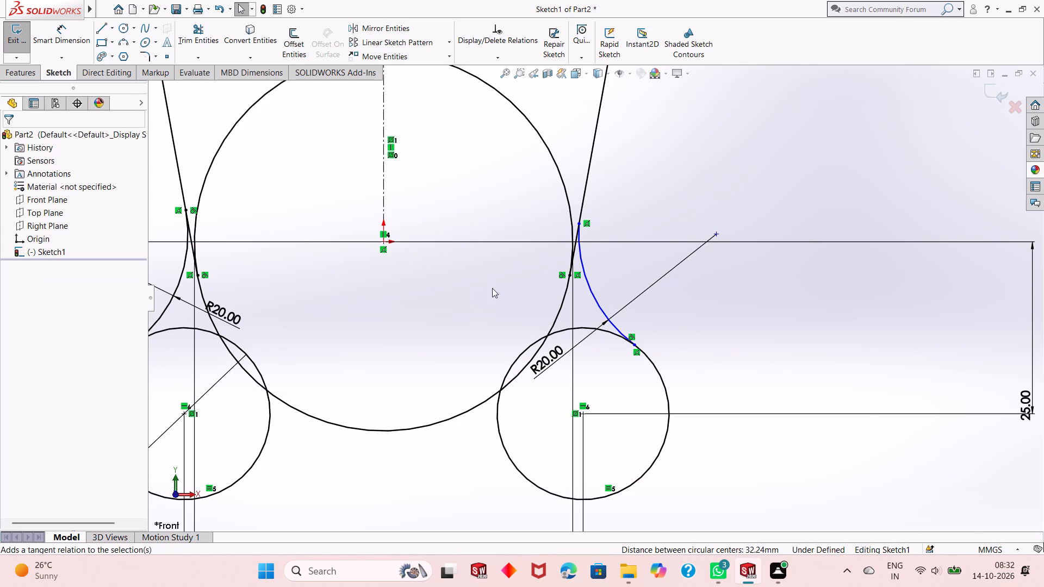
# Make the right connecting arc tangent to the right slanted line.
pyautogui.click(597, 303)
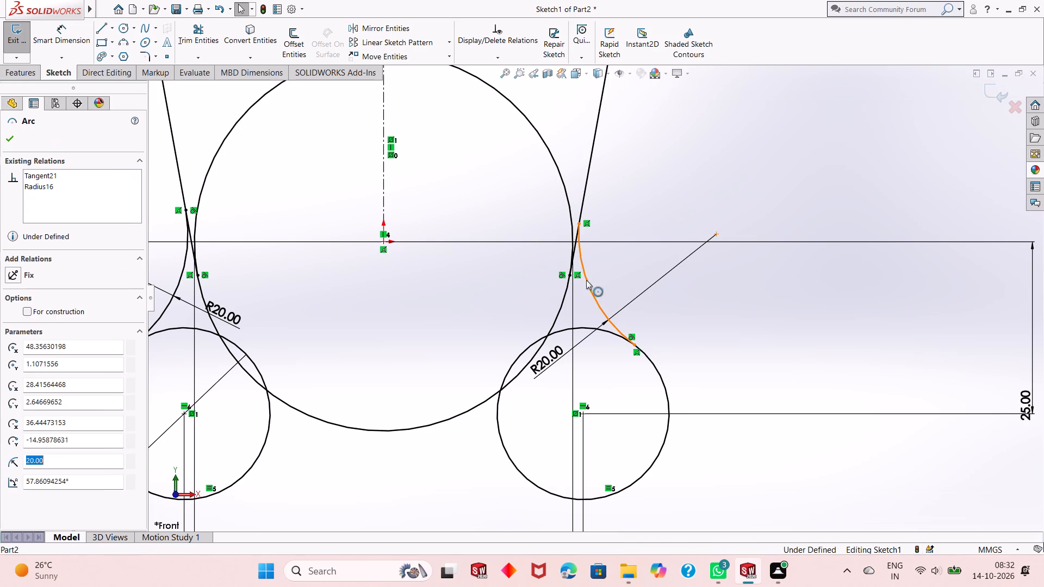
pyautogui.keyDown('ctrl'); pyautogui.click(582, 209); pyautogui.keyUp('ctrl')
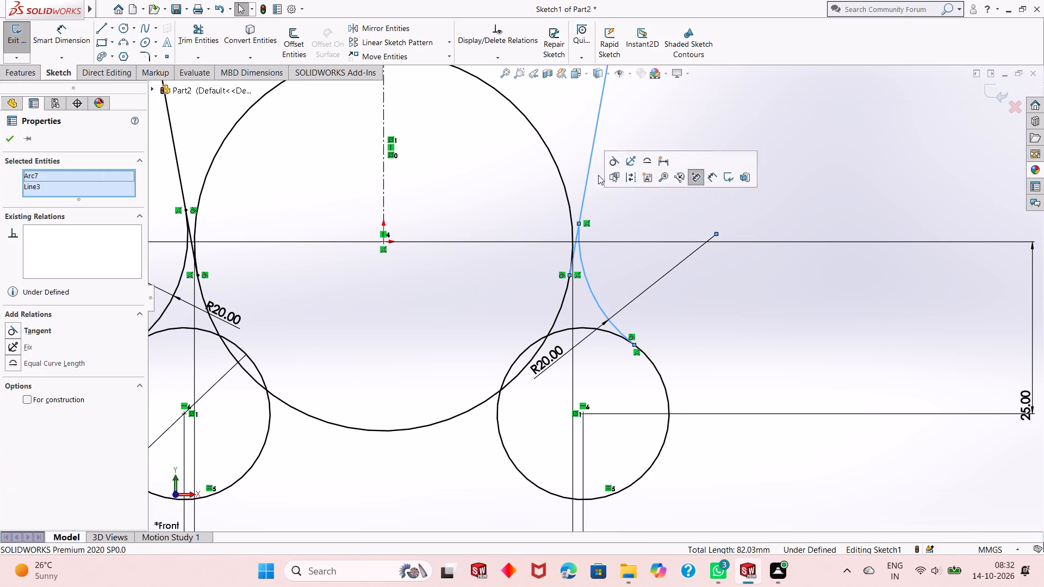
pyautogui.click(610, 161)
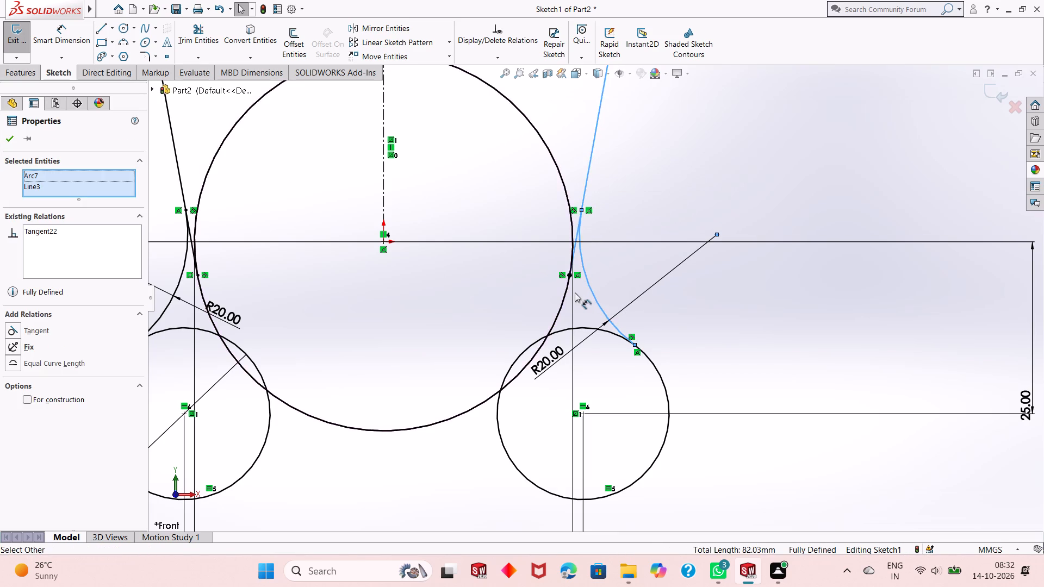
pyautogui.scroll(4, 575, 293)
pyautogui.click(699, 217)
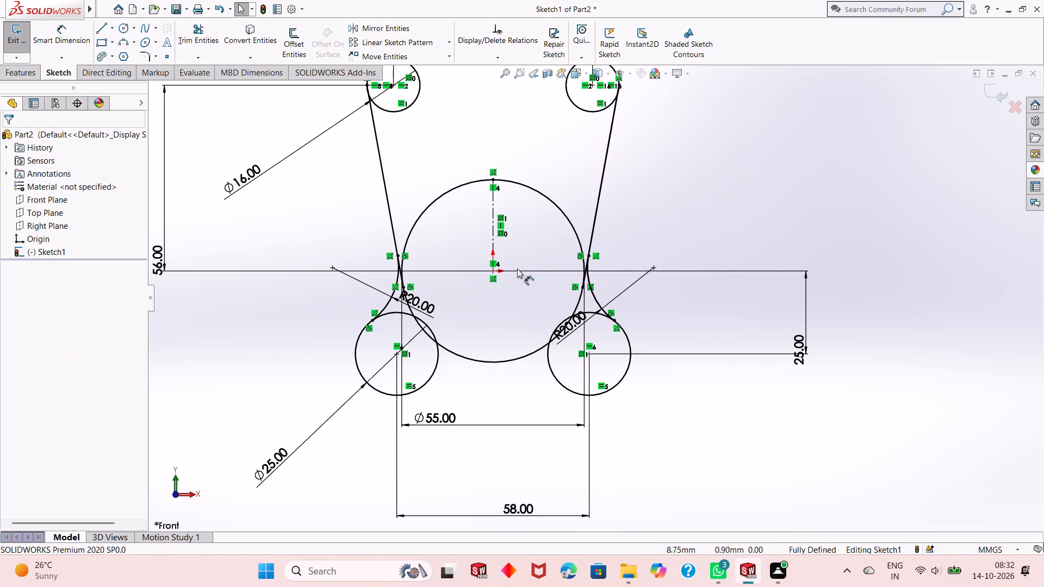
# Trim the lower ends of both slanted lines between the R20 arcs and the large circle, using Trim to closest.
pyautogui.scroll(1, 505, 275)
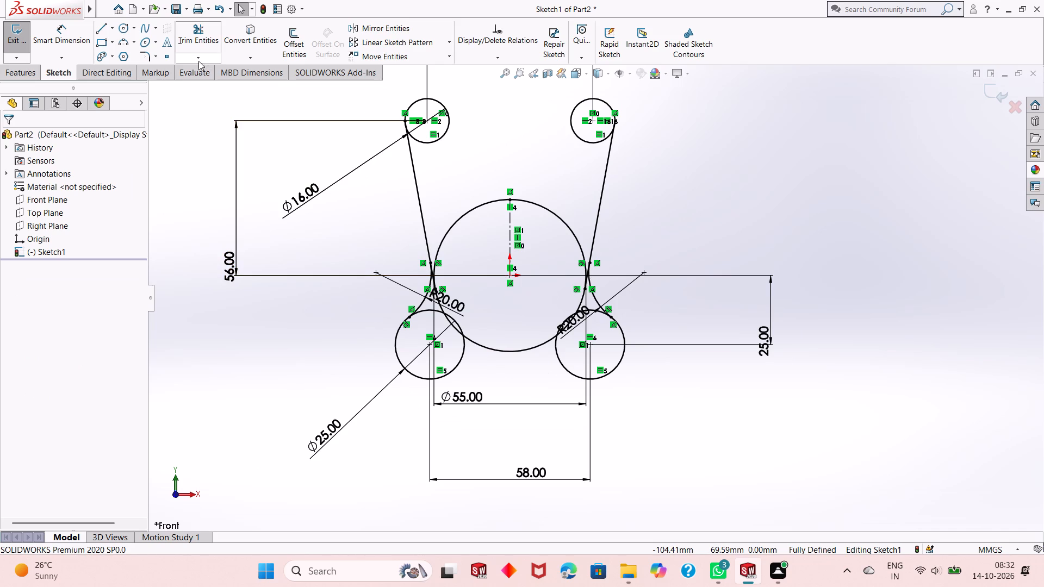
pyautogui.click(201, 39)
pyautogui.scroll(-3, 476, 286)
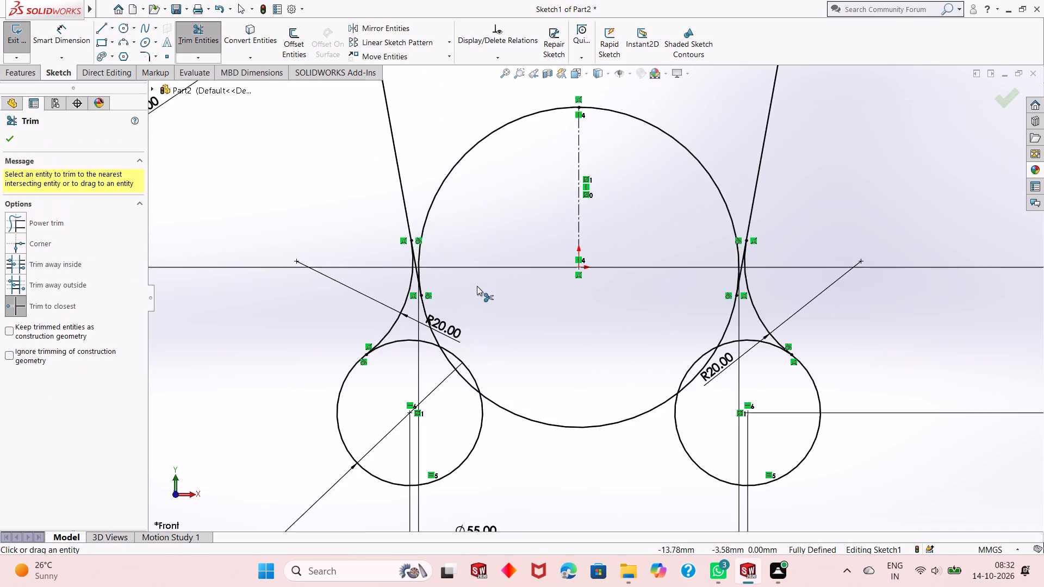
pyautogui.scroll(-5, 477, 286)
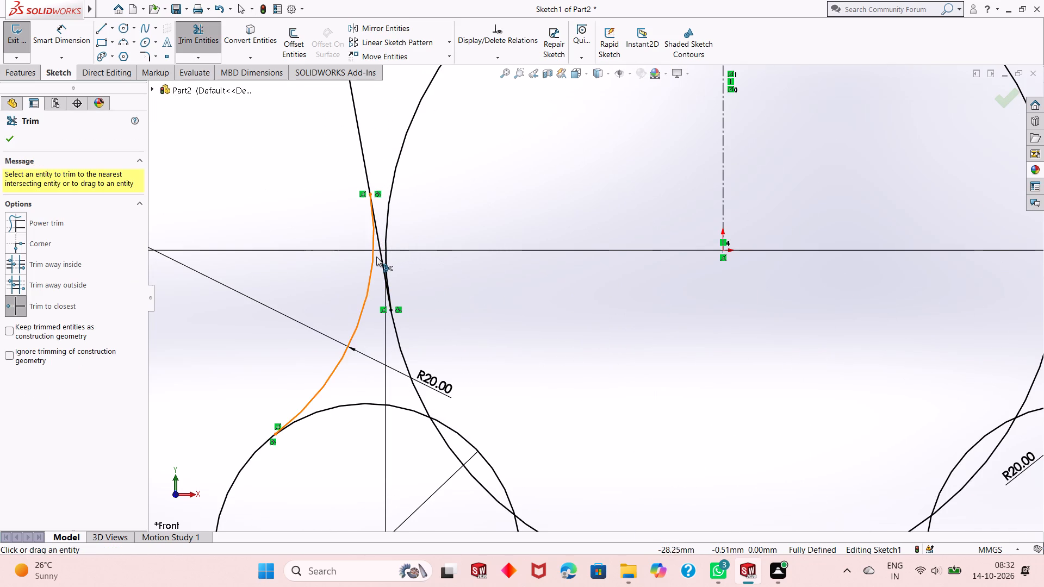
pyautogui.click(380, 247)
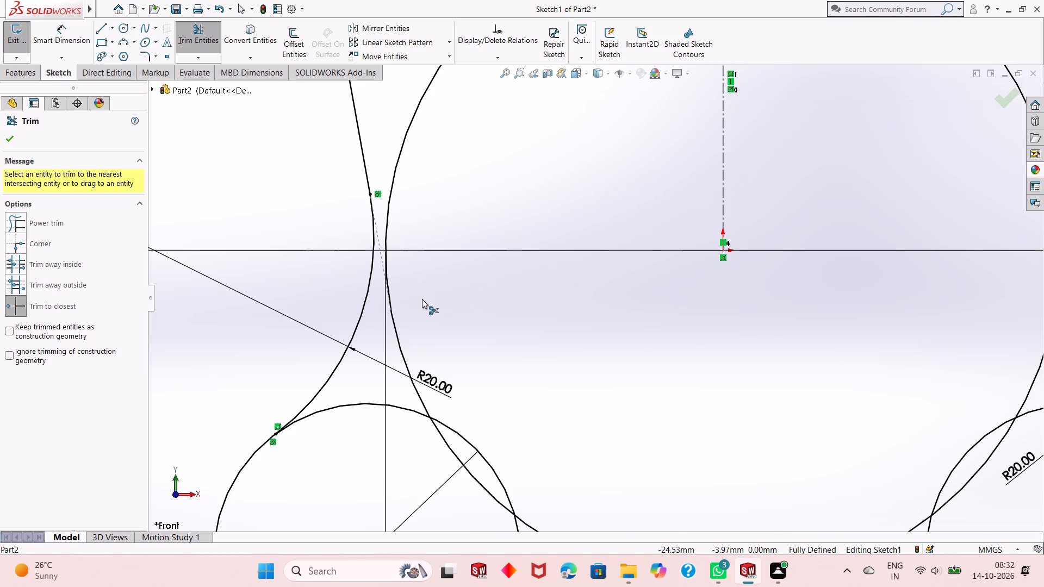
pyautogui.scroll(4, 422, 299)
pyautogui.scroll(-4, 816, 284)
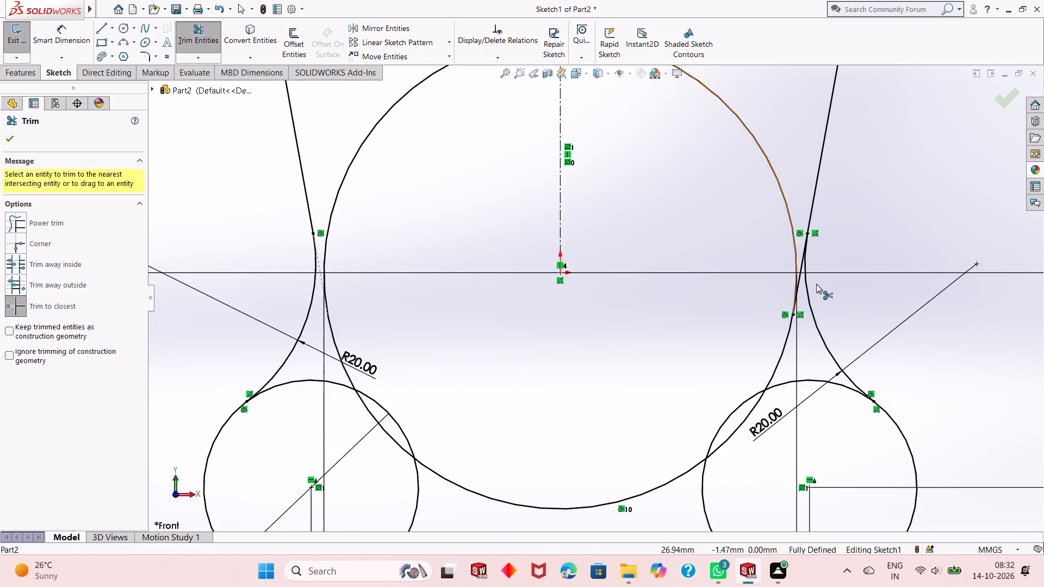
pyautogui.scroll(-1, 816, 284)
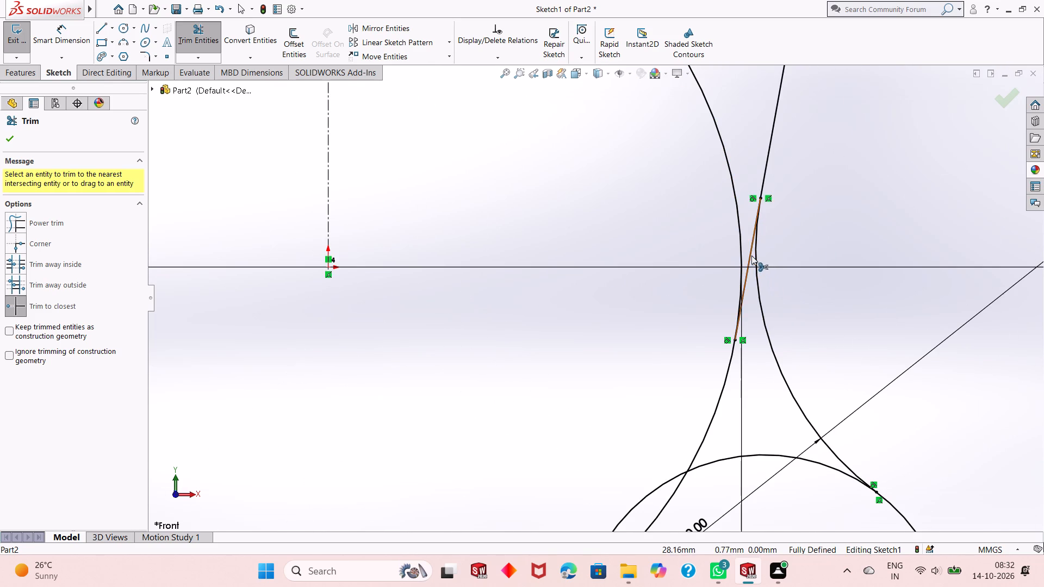
pyautogui.click(751, 255)
pyautogui.scroll(5, 730, 341)
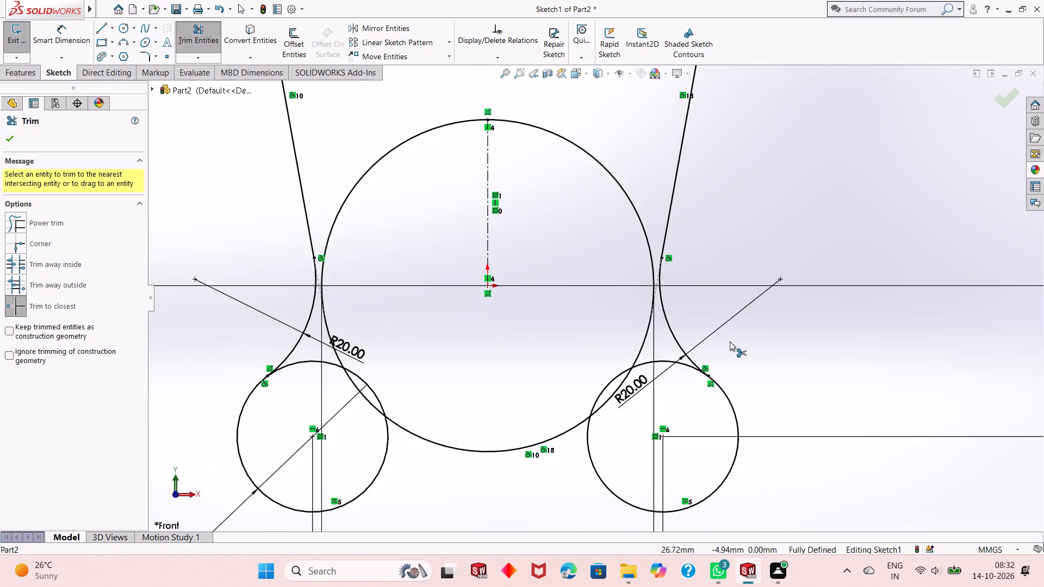
pyautogui.scroll(3, 730, 341)
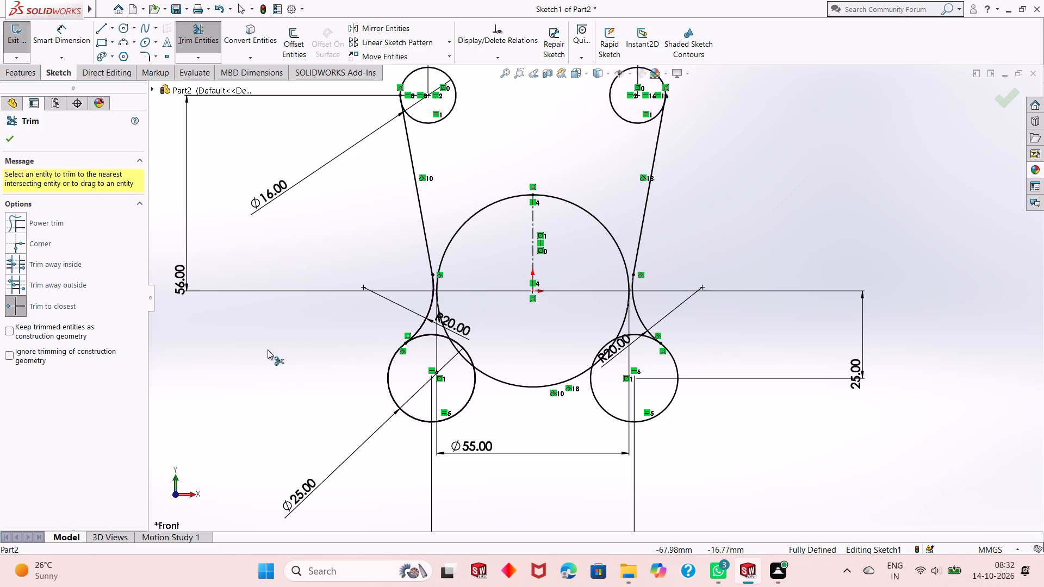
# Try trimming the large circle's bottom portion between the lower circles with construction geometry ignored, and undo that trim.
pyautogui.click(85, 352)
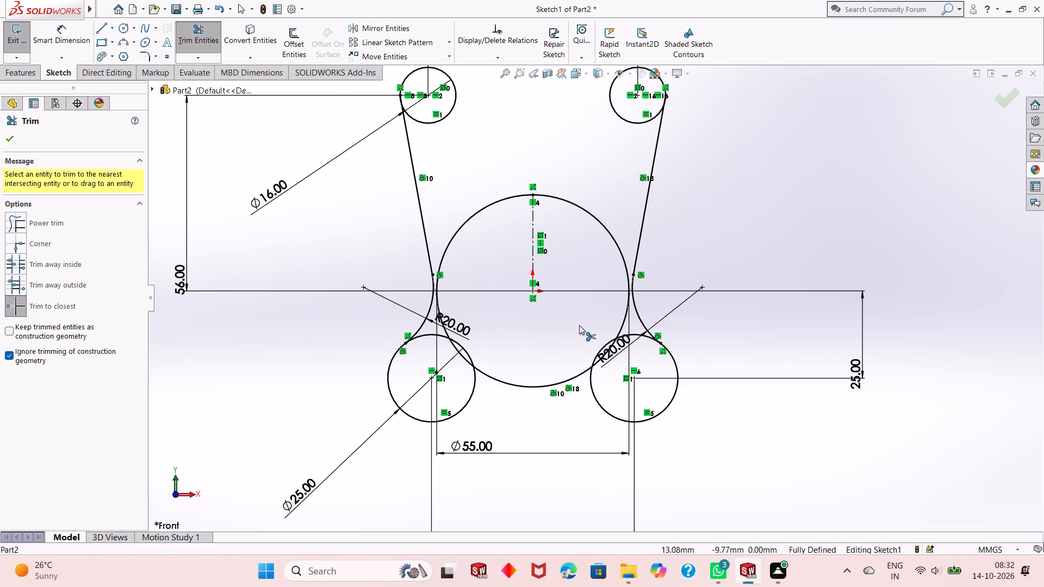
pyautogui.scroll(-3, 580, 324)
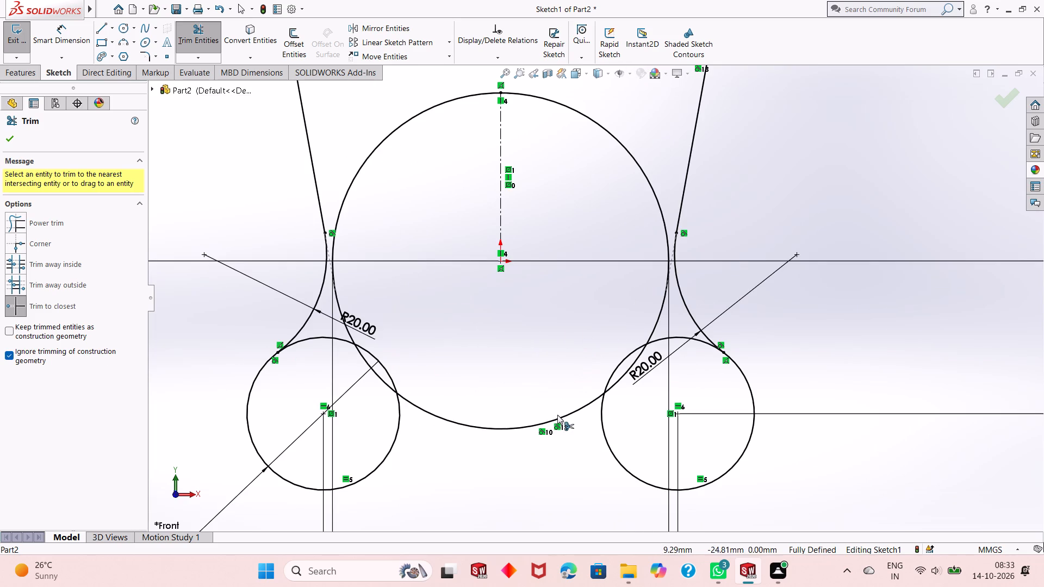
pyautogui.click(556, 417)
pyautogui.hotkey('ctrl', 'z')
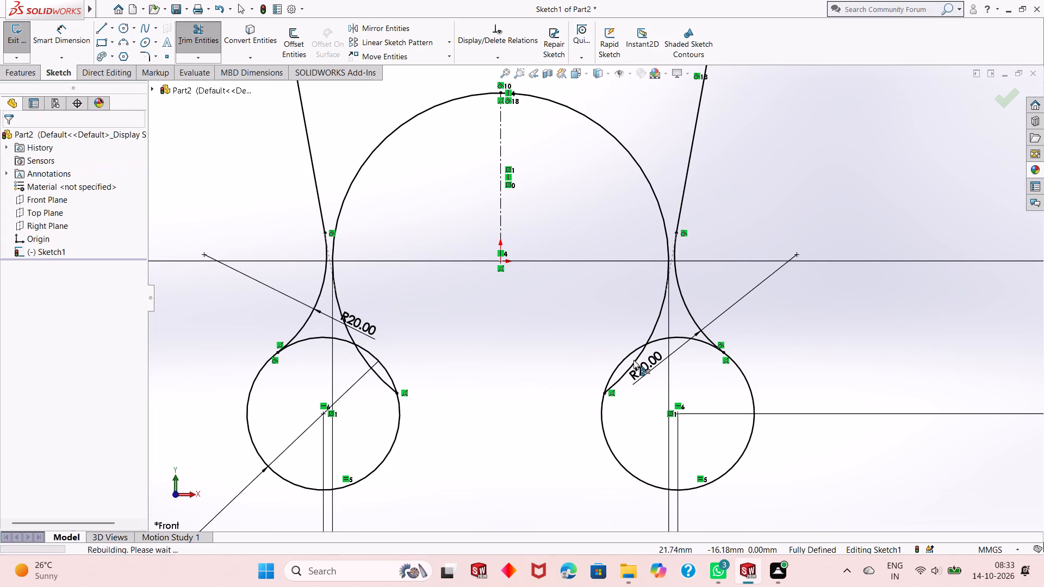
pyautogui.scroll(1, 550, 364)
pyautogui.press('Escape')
# Draw a downward-dipping three-point arc with a 27 mm radius between the inner sides of the two upper circles.
pyautogui.scroll(1, 550, 365)
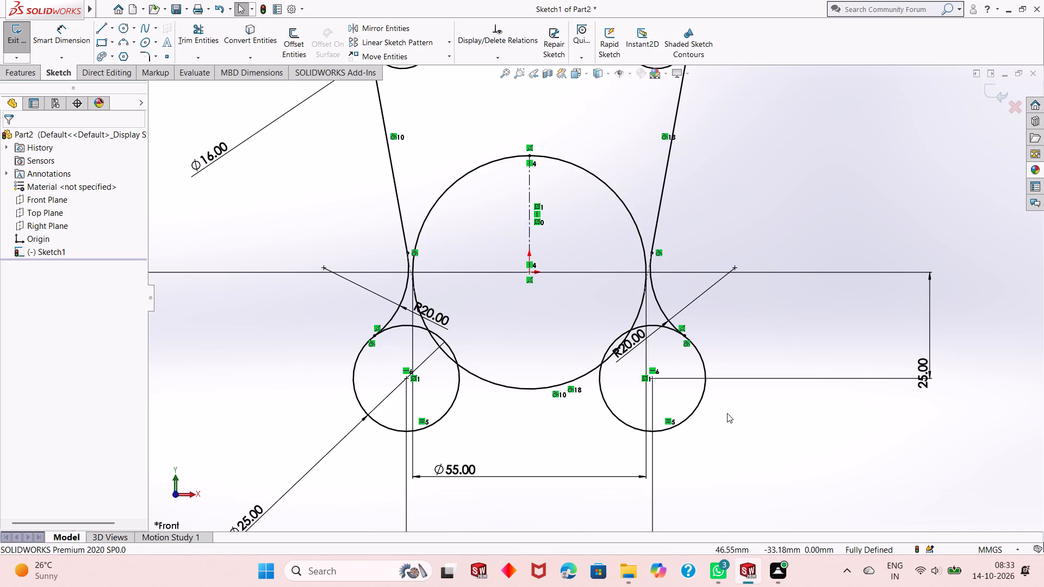
pyautogui.scroll(4, 692, 408)
pyautogui.scroll(-4, 584, 133)
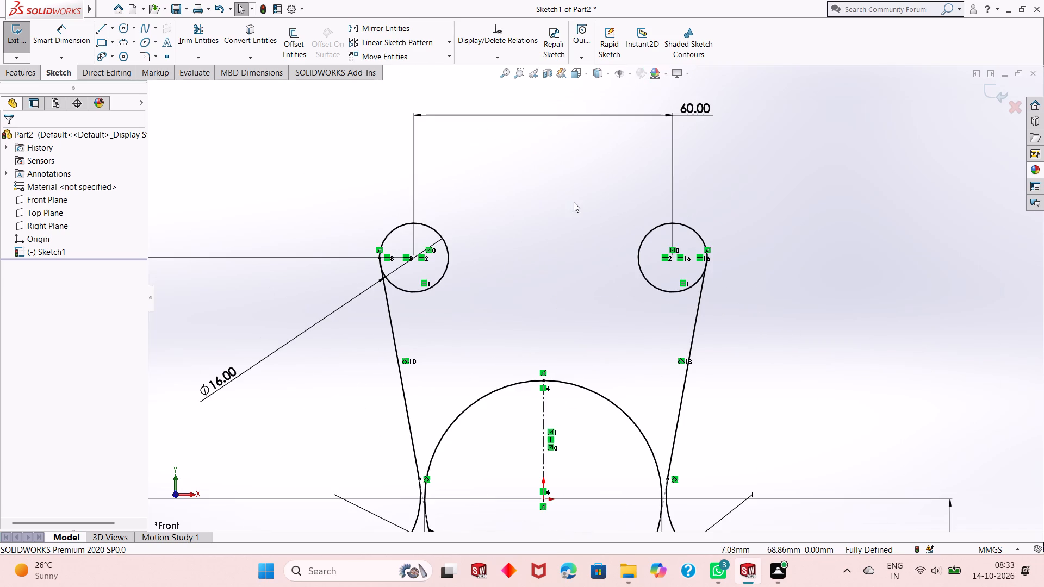
pyautogui.click(120, 45)
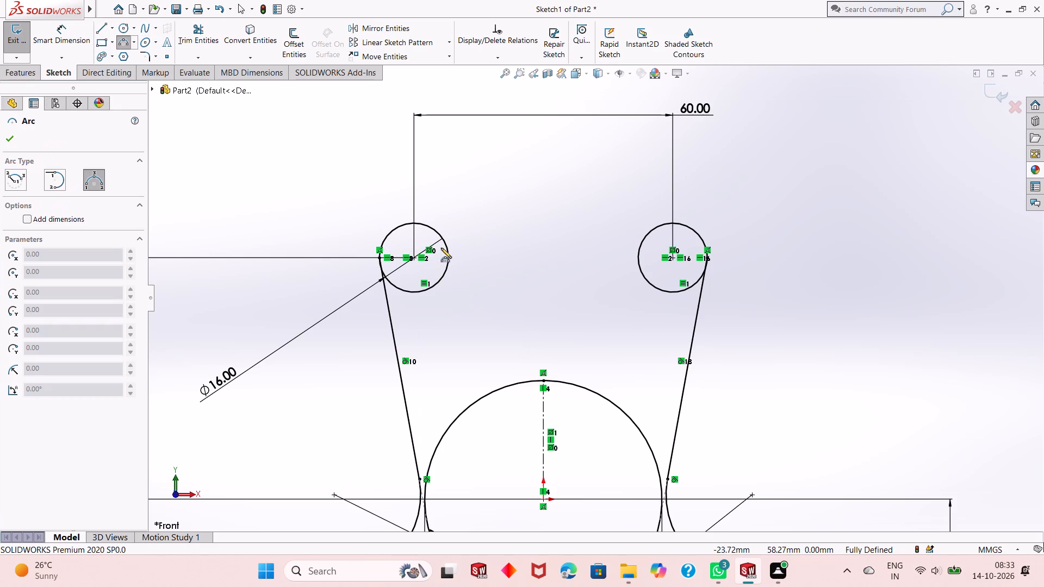
pyautogui.click(444, 241)
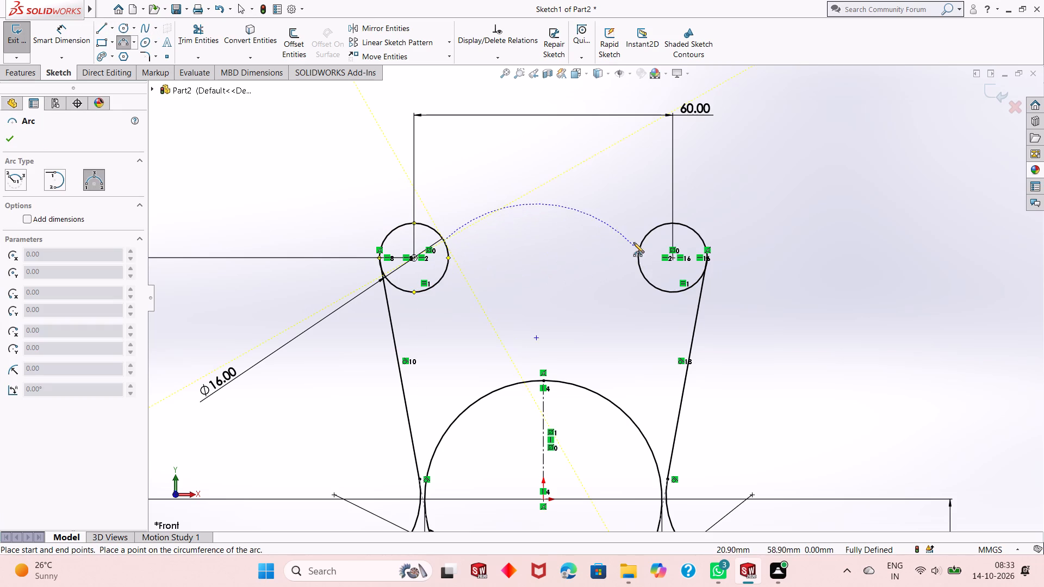
pyautogui.click(645, 235)
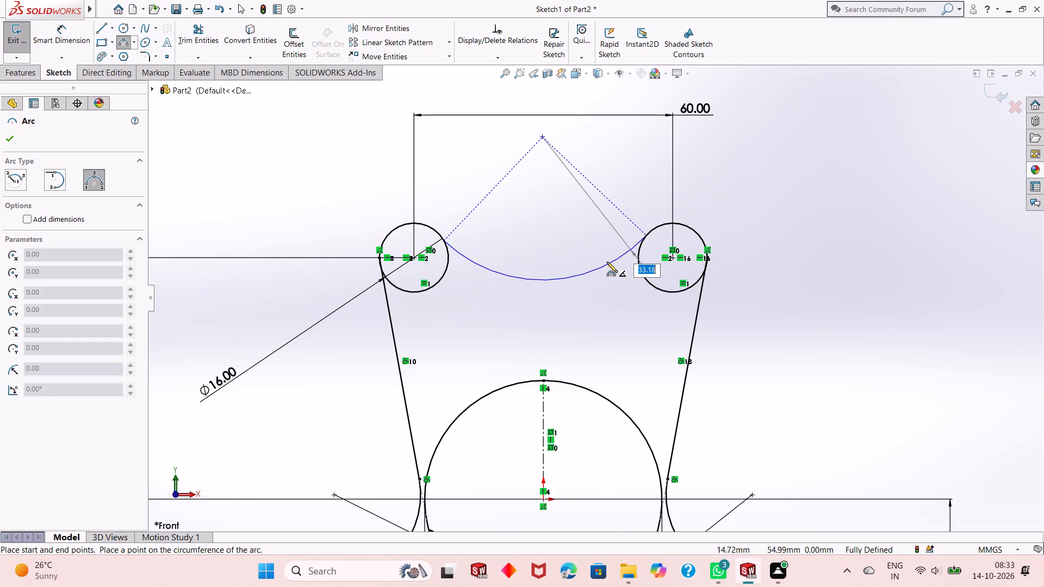
pyautogui.write('27')
pyautogui.press('Return')
pyautogui.rightClick(754, 164)
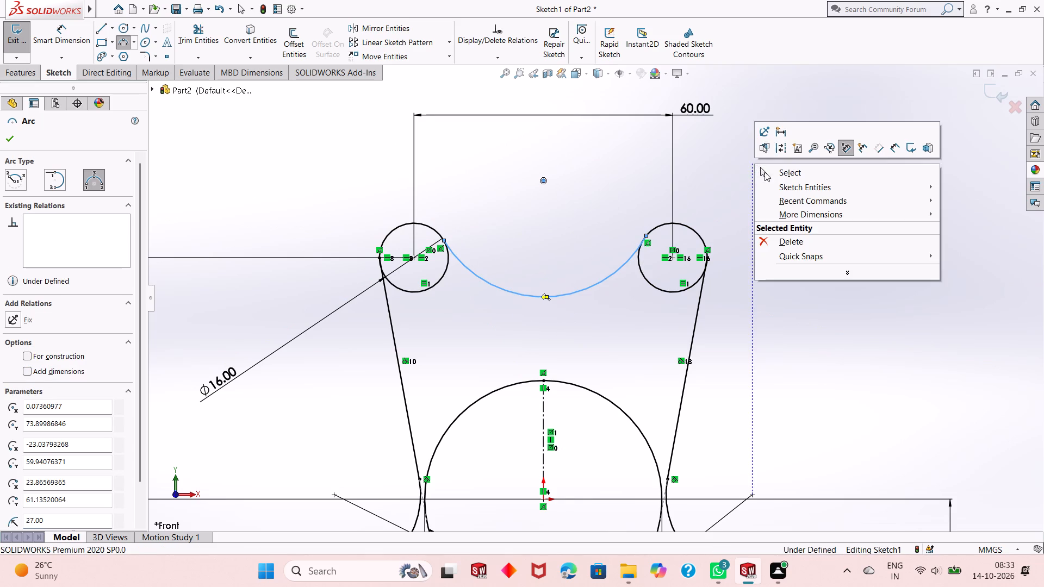
pyautogui.click(767, 177)
# Add a 27 mm radius dimension to the arc between the two upper circles.
pyautogui.click(57, 36)
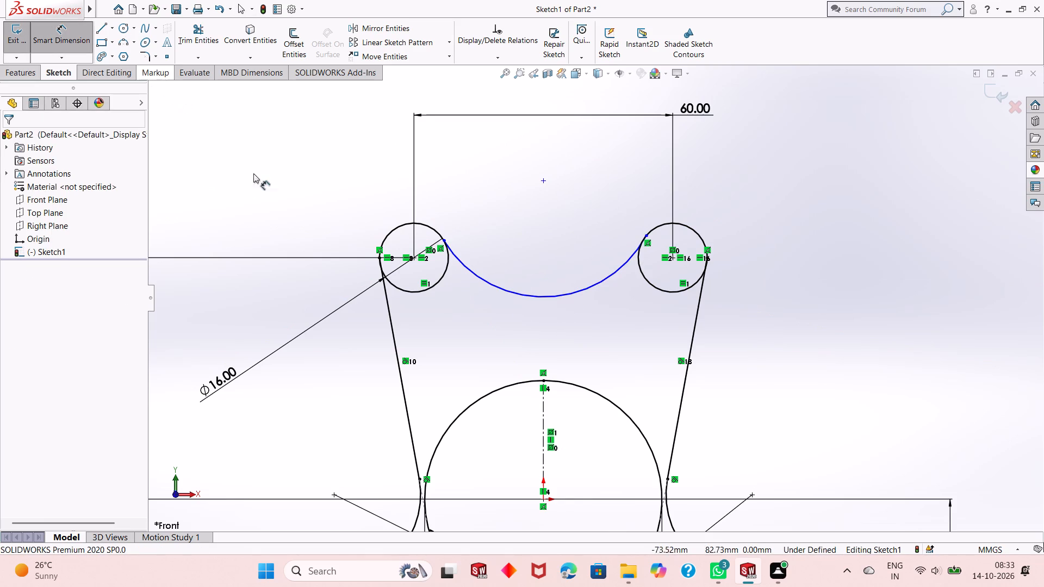
pyautogui.click(549, 295)
pyautogui.click(585, 332)
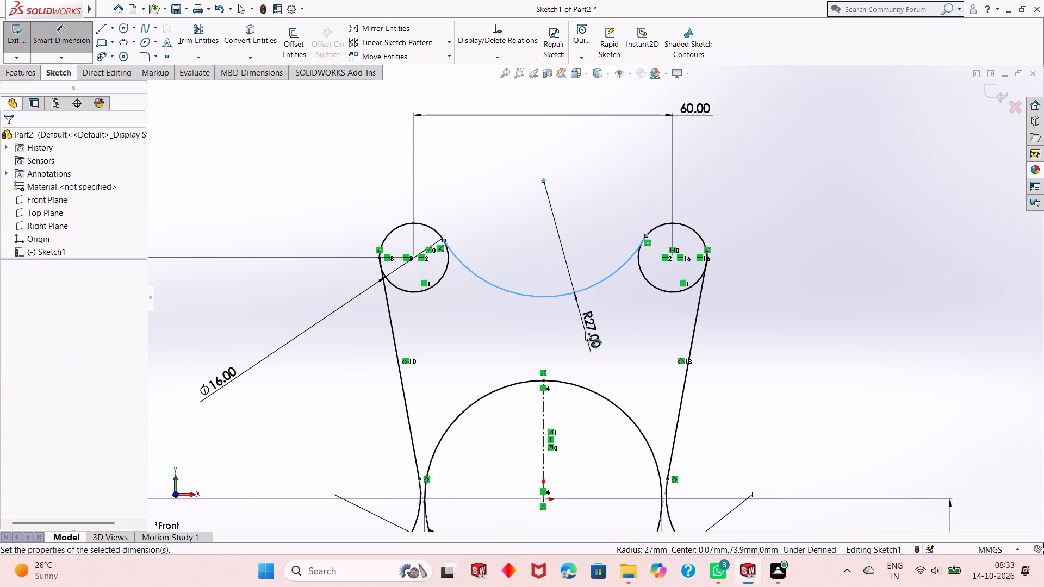
pyautogui.press('Return')
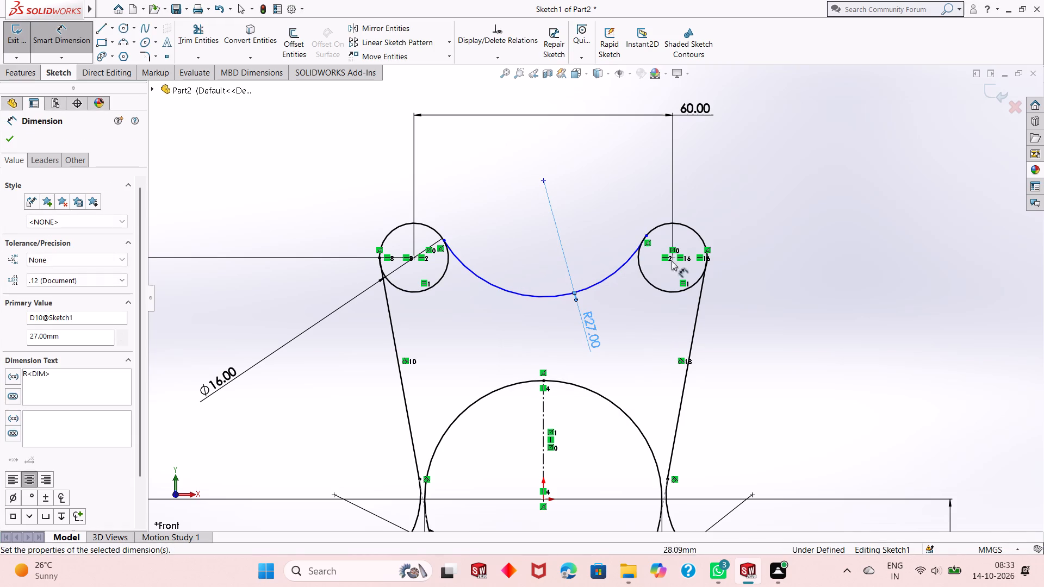
pyautogui.rightClick(747, 189)
pyautogui.click(765, 221)
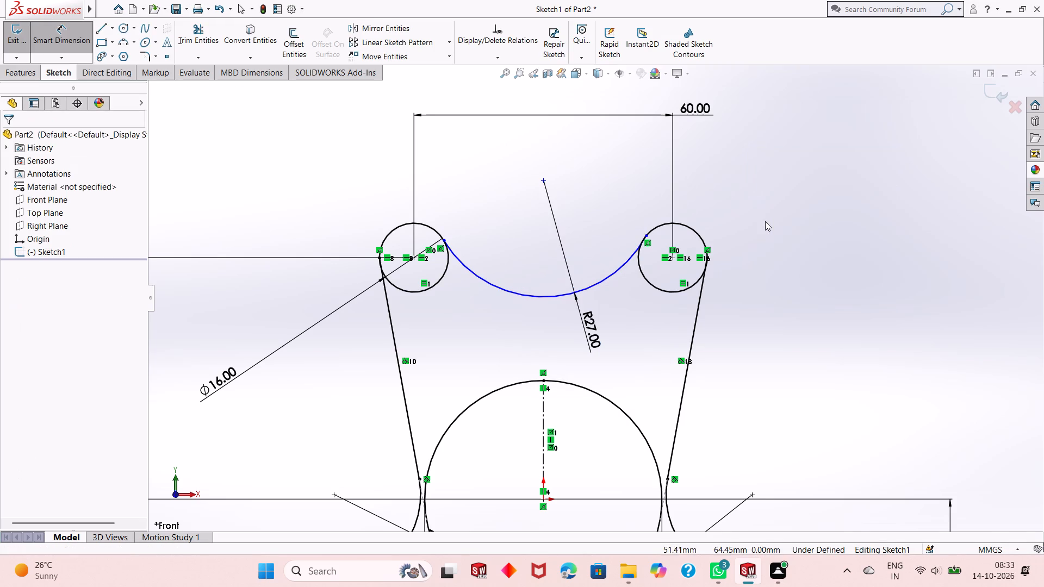
# Make the R27 arc tangent to the upper left circle.
pyautogui.click(490, 286)
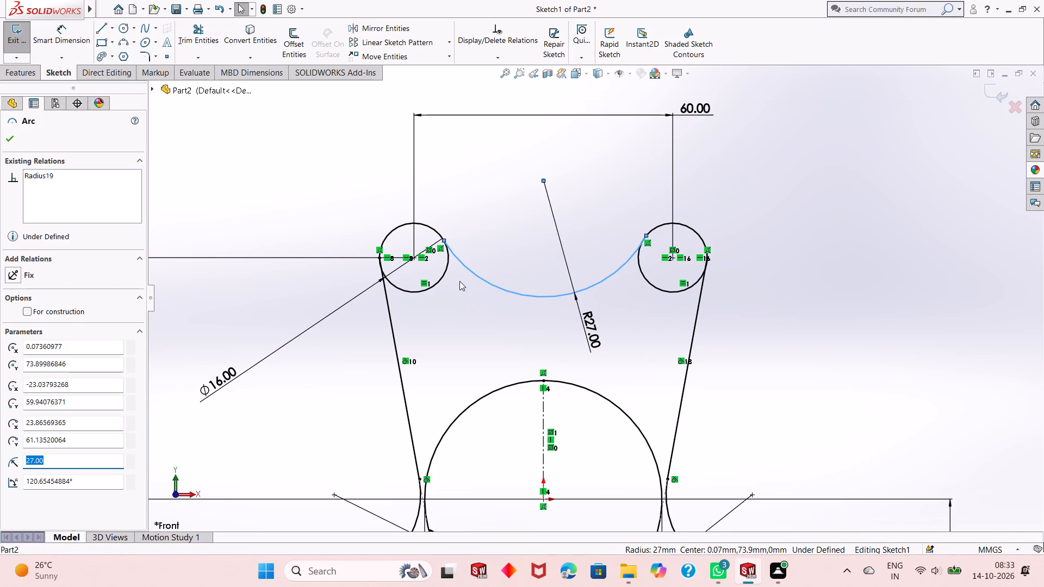
pyautogui.keyDown('ctrl'); pyautogui.click(446, 268); pyautogui.keyUp('ctrl')
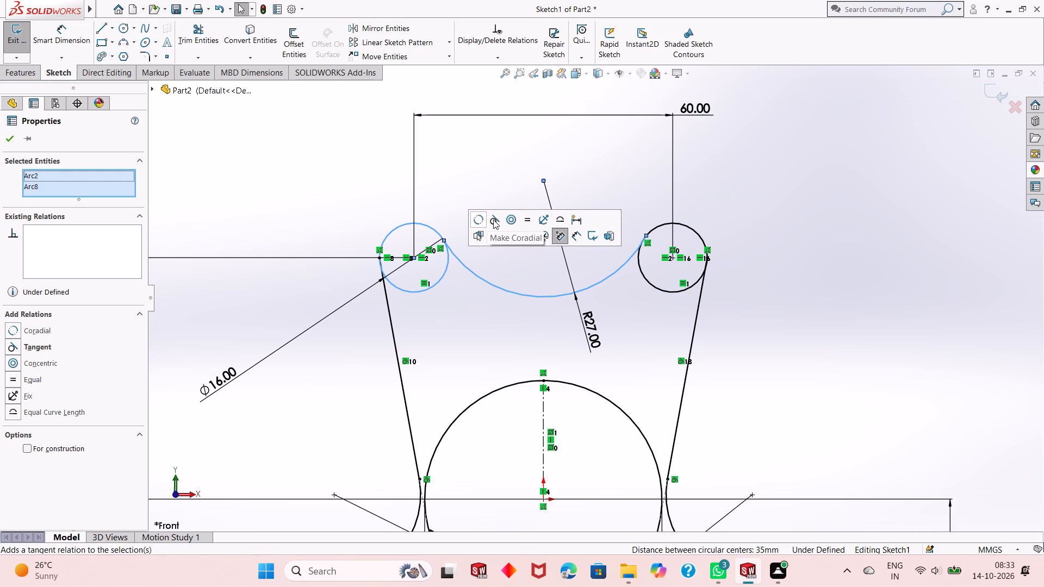
pyautogui.click(494, 220)
pyautogui.click(13, 140)
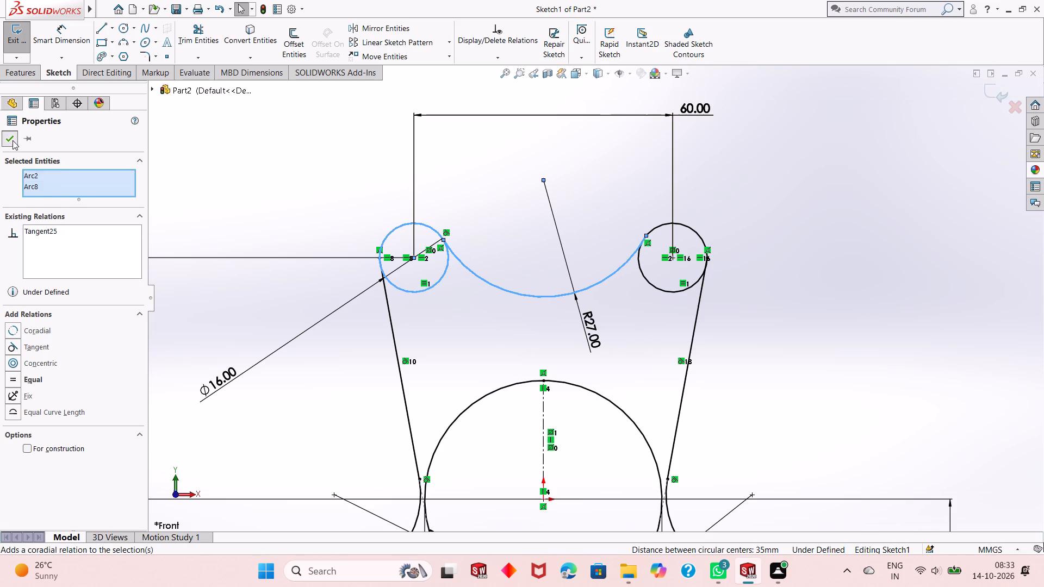
# Make the R27 arc tangent to the upper right circle.
pyautogui.click(622, 266)
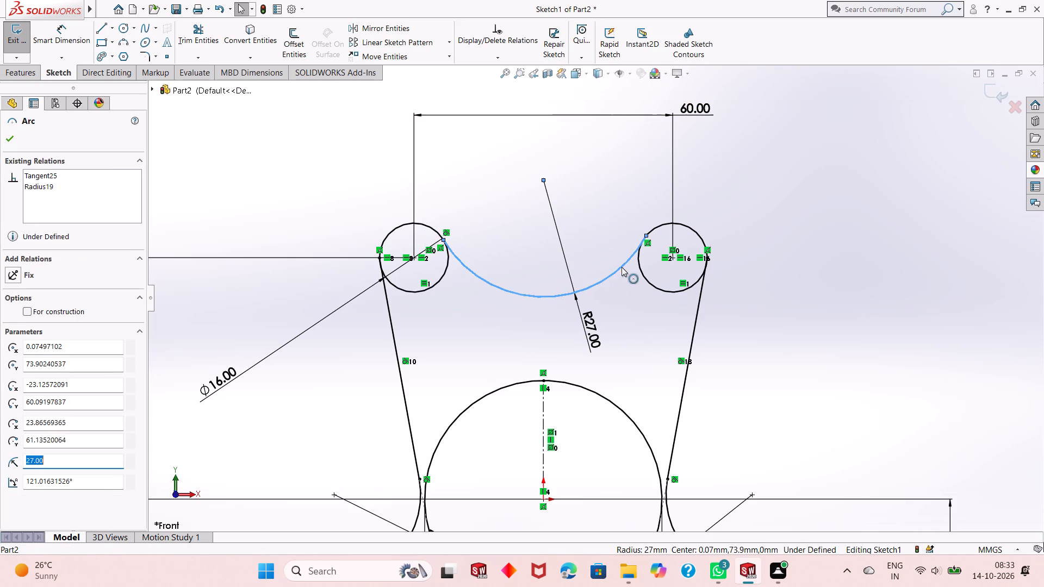
pyautogui.keyDown('ctrl'); pyautogui.click(641, 266); pyautogui.keyUp('ctrl')
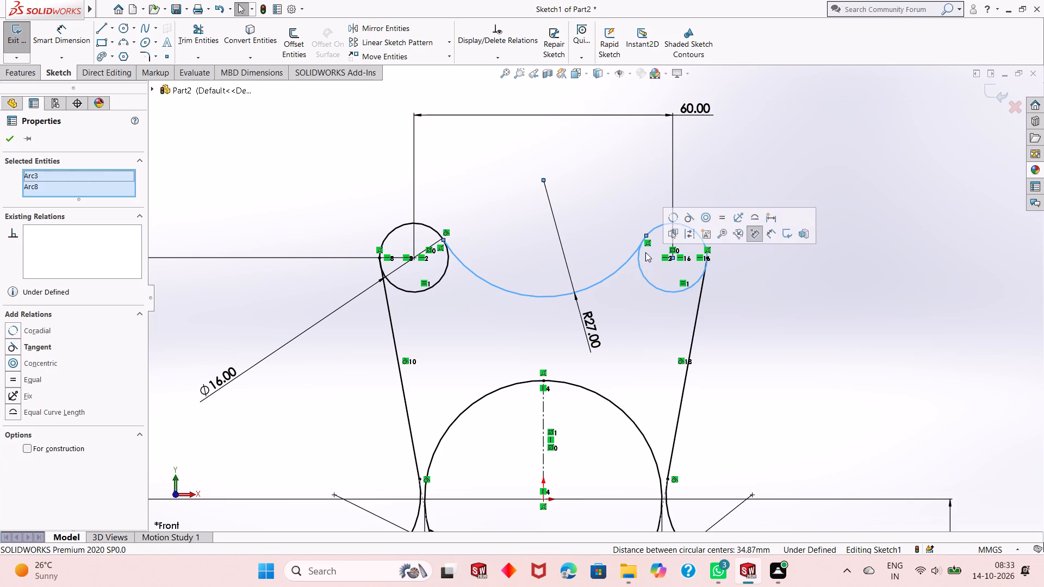
pyautogui.click(690, 220)
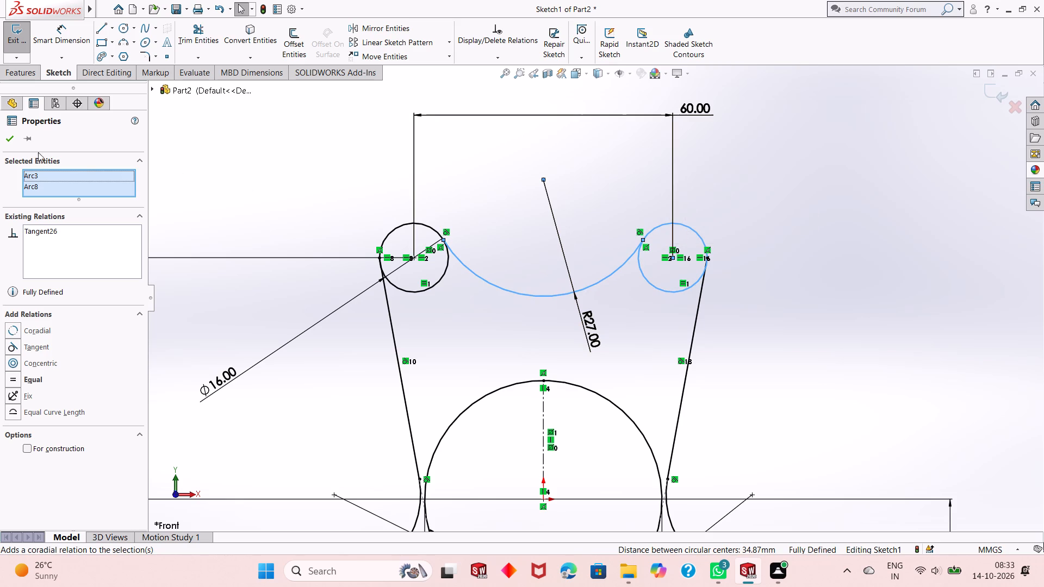
pyautogui.click(11, 143)
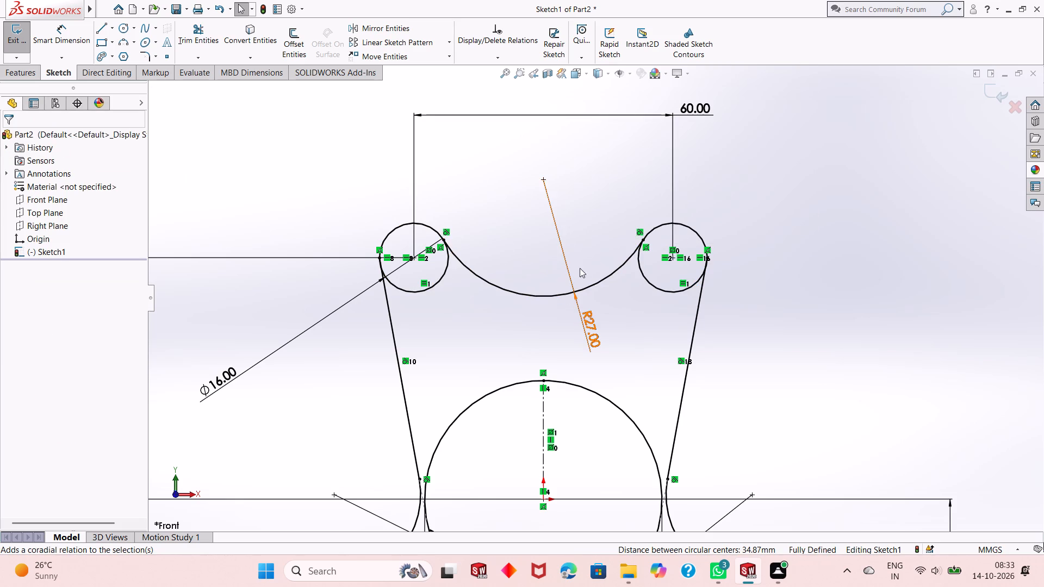
# Examine the whole profile, checking its outline, dimensions and relations, especially around the large circle and the two lower circles.
pyautogui.scroll(5, 544, 273)
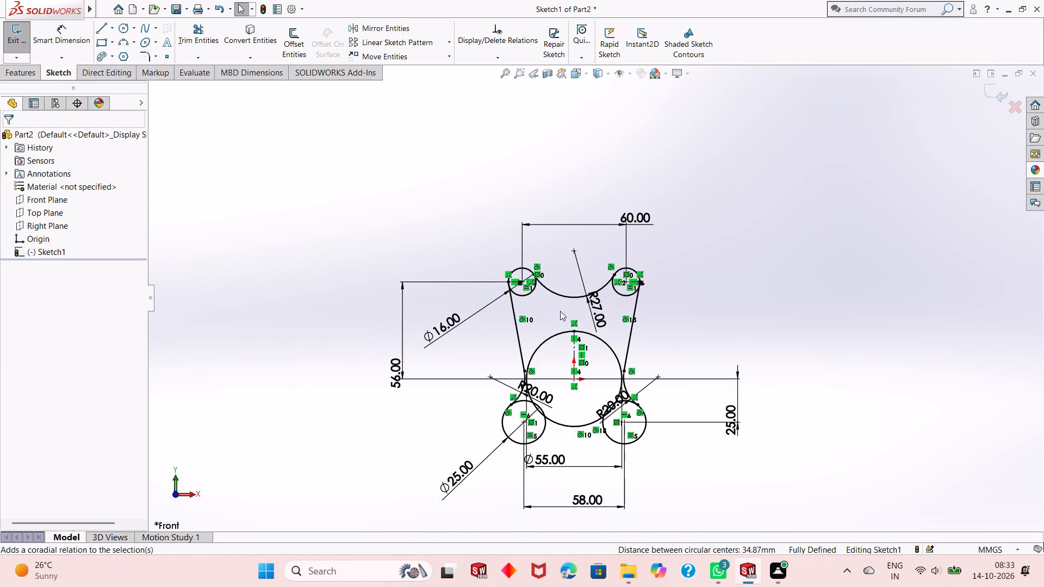
pyautogui.scroll(-3, 616, 422)
pyautogui.scroll(-1, 548, 329)
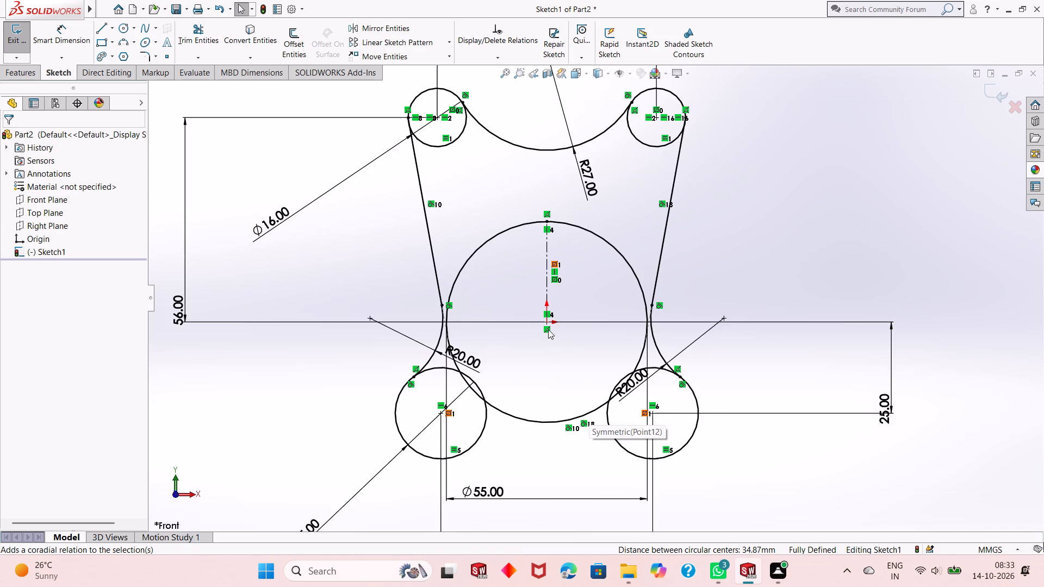
pyautogui.scroll(1, 548, 329)
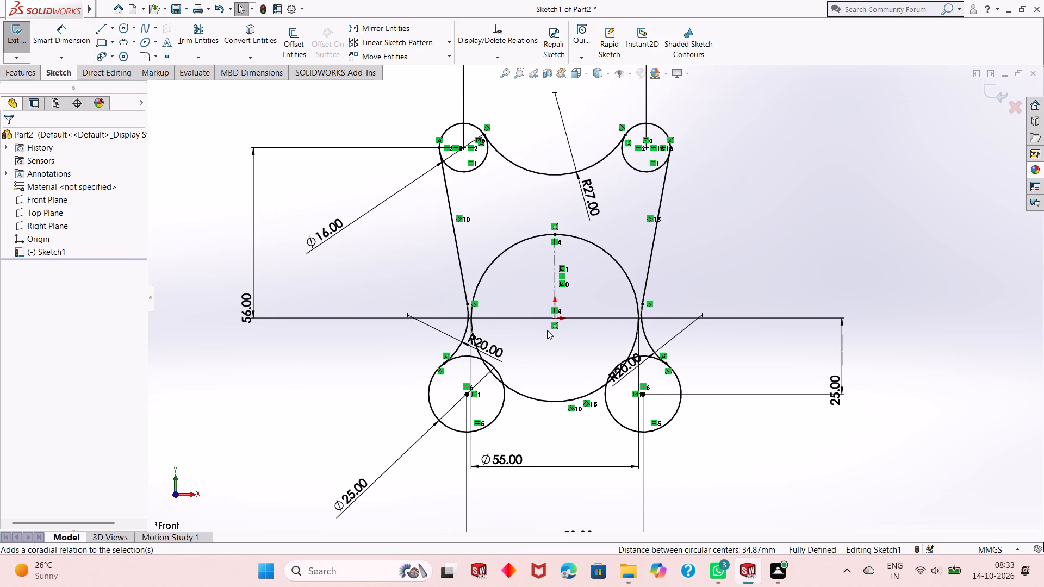
pyautogui.scroll(1, 541, 322)
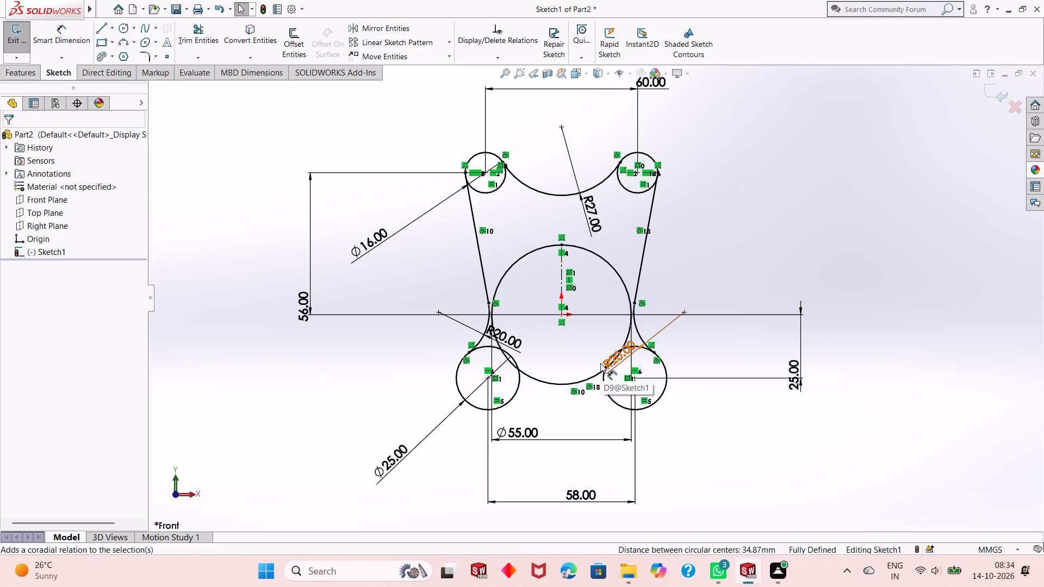
pyautogui.scroll(1, 580, 397)
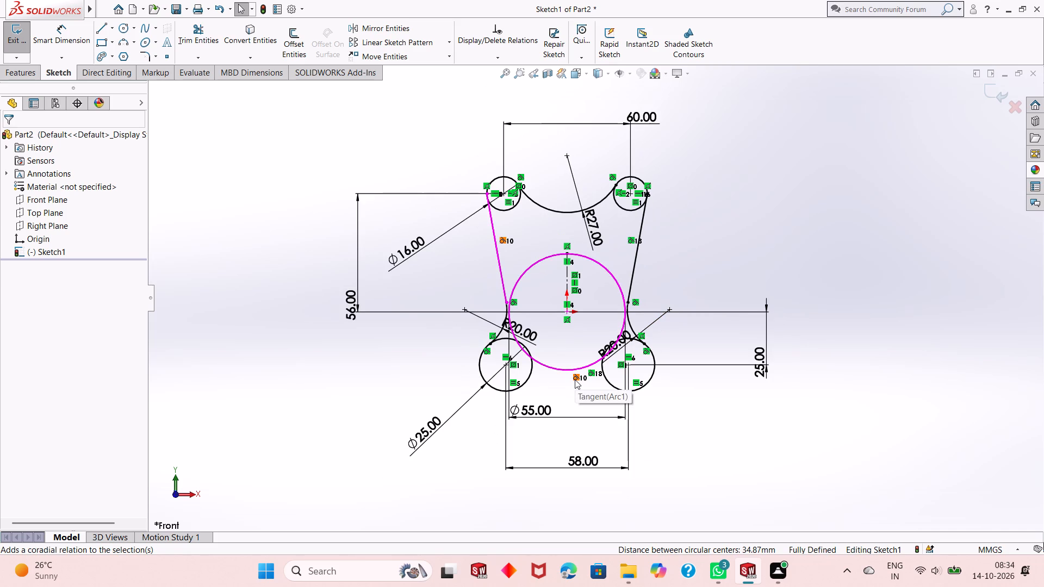
pyautogui.scroll(-1, 580, 305)
pyautogui.moveTo(582, 308); pyautogui.dragTo(604, 310, button='middle')
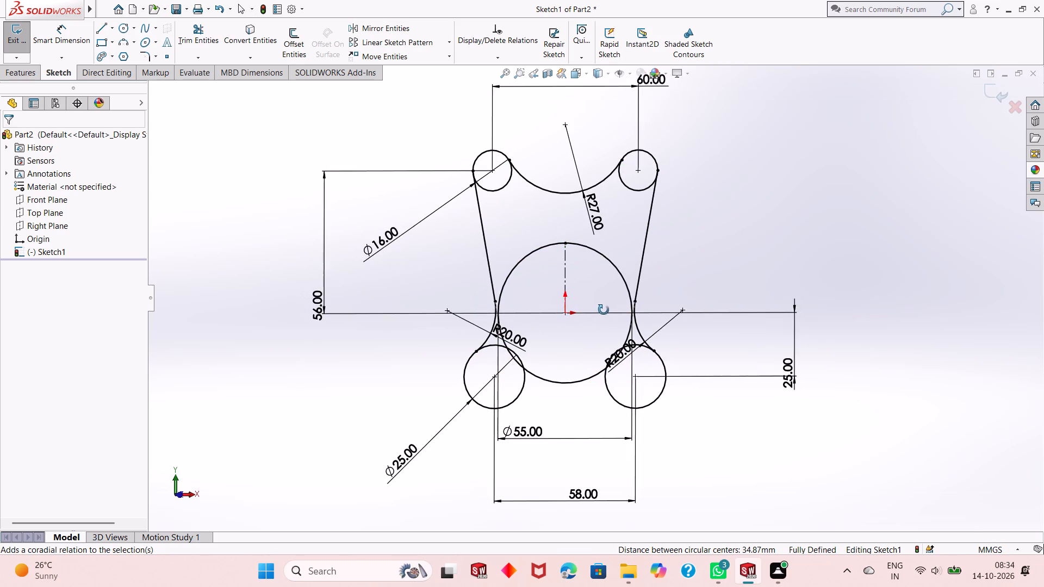
pyautogui.moveTo(604, 310); pyautogui.dragTo(626, 311, button='middle')
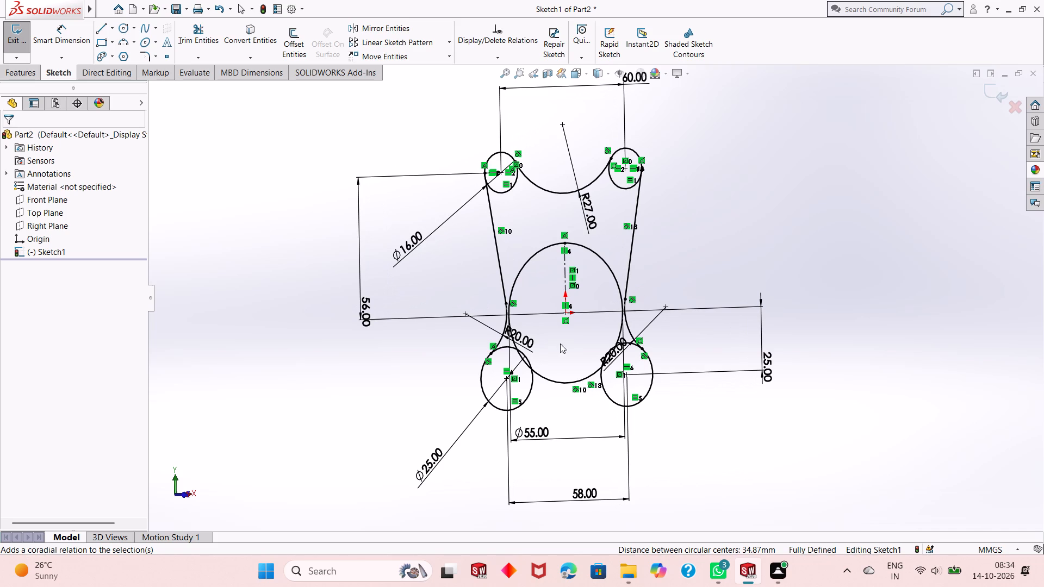
pyautogui.moveTo(552, 354); pyautogui.dragTo(527, 339, button='middle')
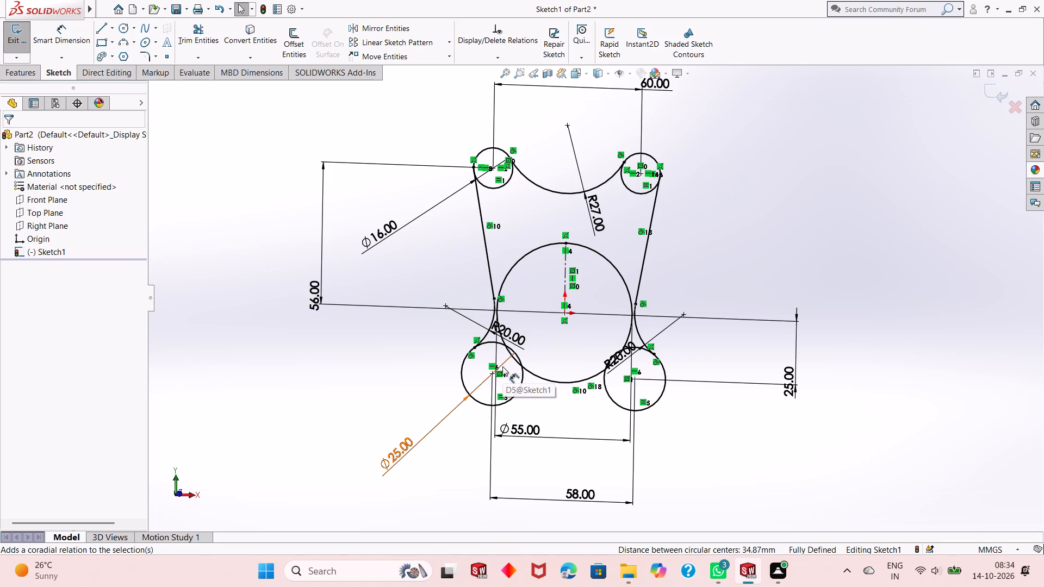
pyautogui.scroll(1, 502, 366)
pyautogui.scroll(-1, 555, 326)
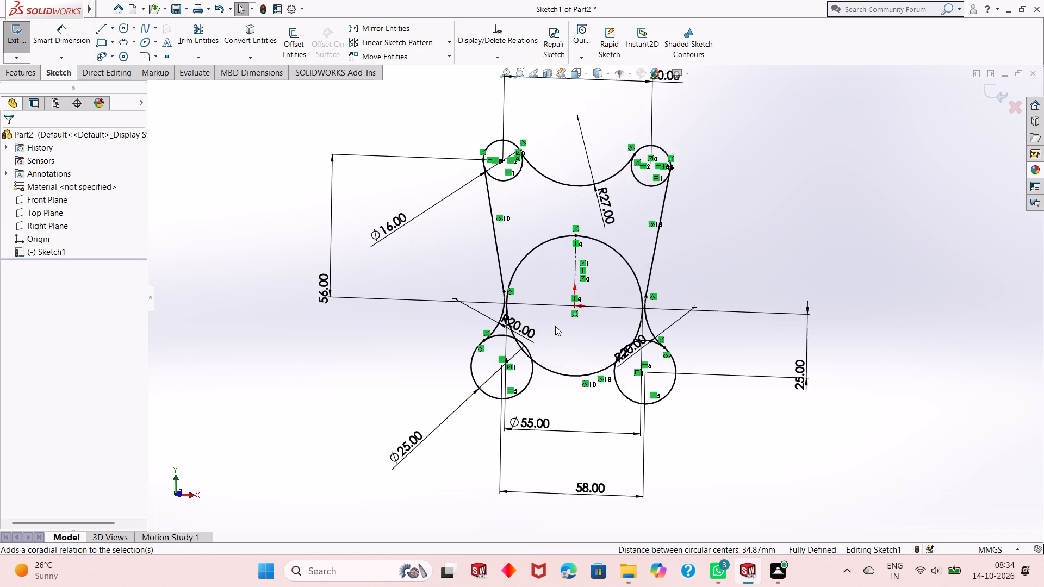
pyautogui.scroll(1, 555, 360)
pyautogui.moveTo(580, 350); pyautogui.dragTo(599, 367, button='middle')
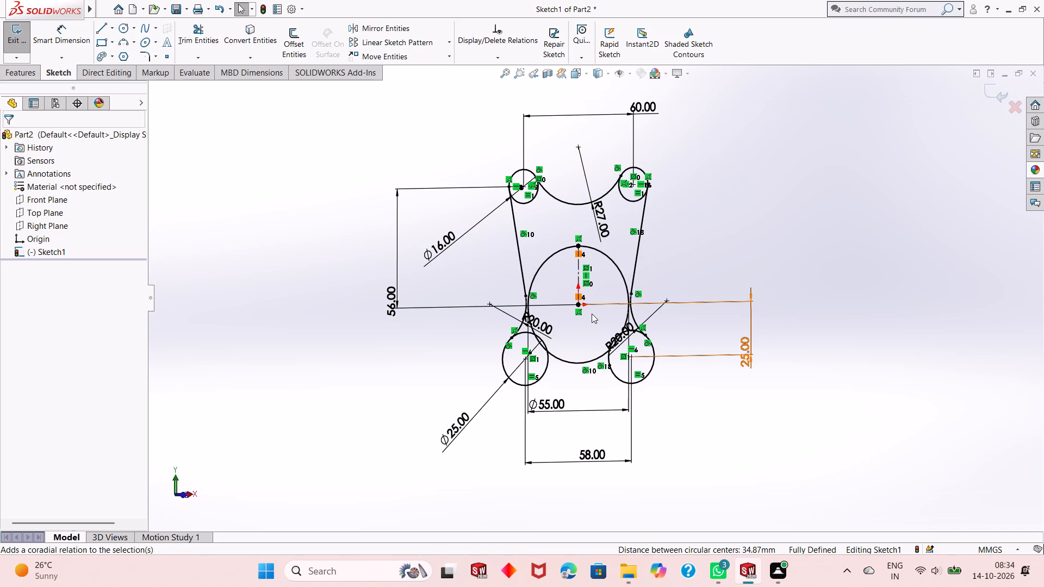
pyautogui.hotkey('ctrl', '8')
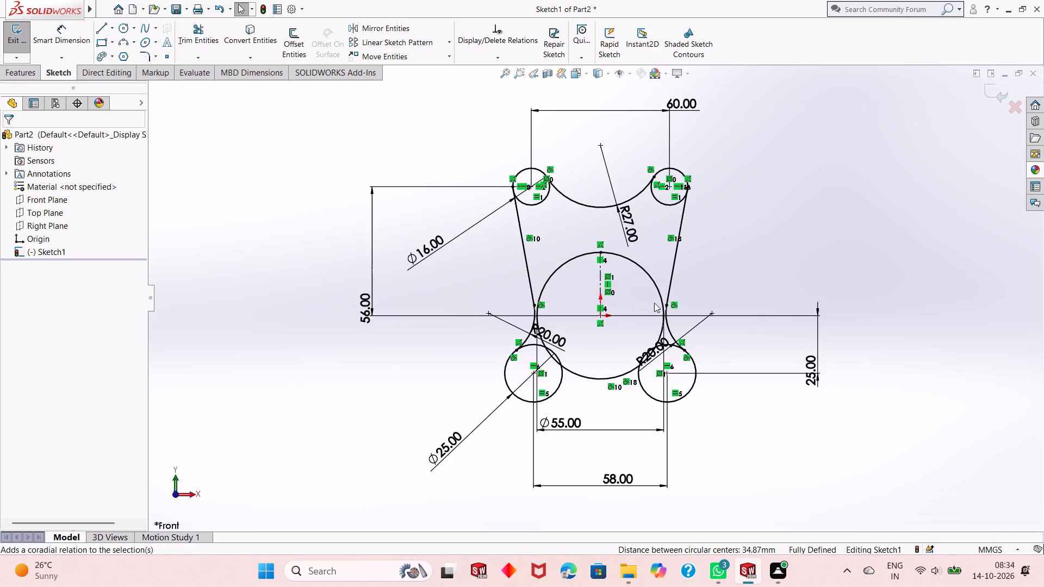
pyautogui.scroll(-1, 688, 290)
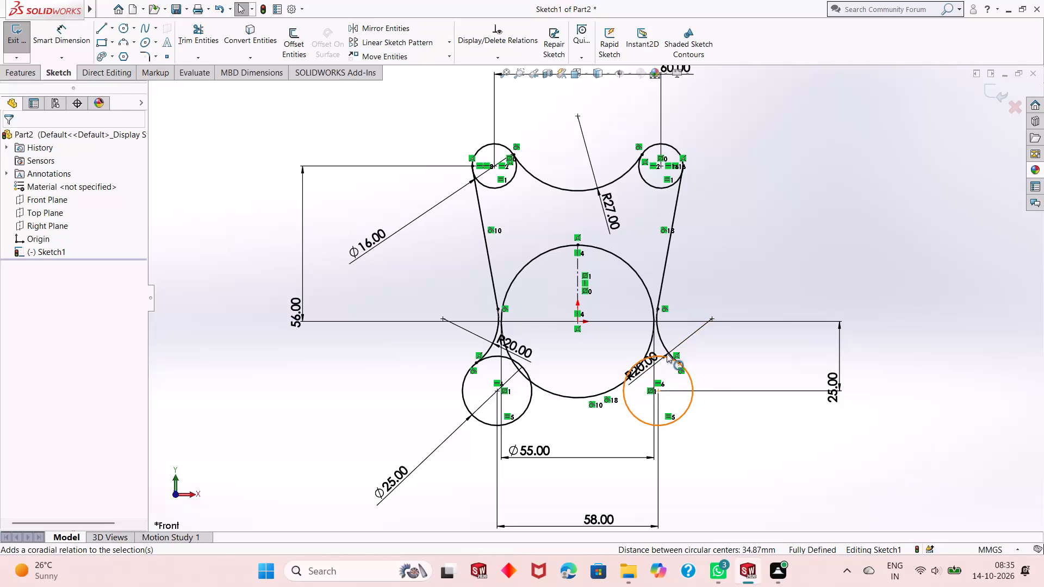
pyautogui.scroll(1, 585, 402)
pyautogui.scroll(-1, 573, 383)
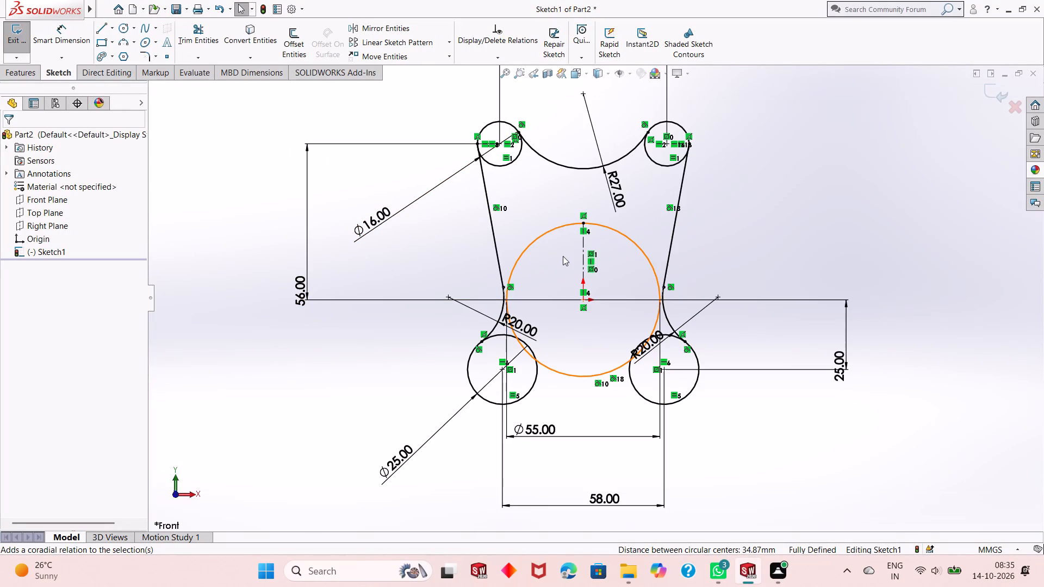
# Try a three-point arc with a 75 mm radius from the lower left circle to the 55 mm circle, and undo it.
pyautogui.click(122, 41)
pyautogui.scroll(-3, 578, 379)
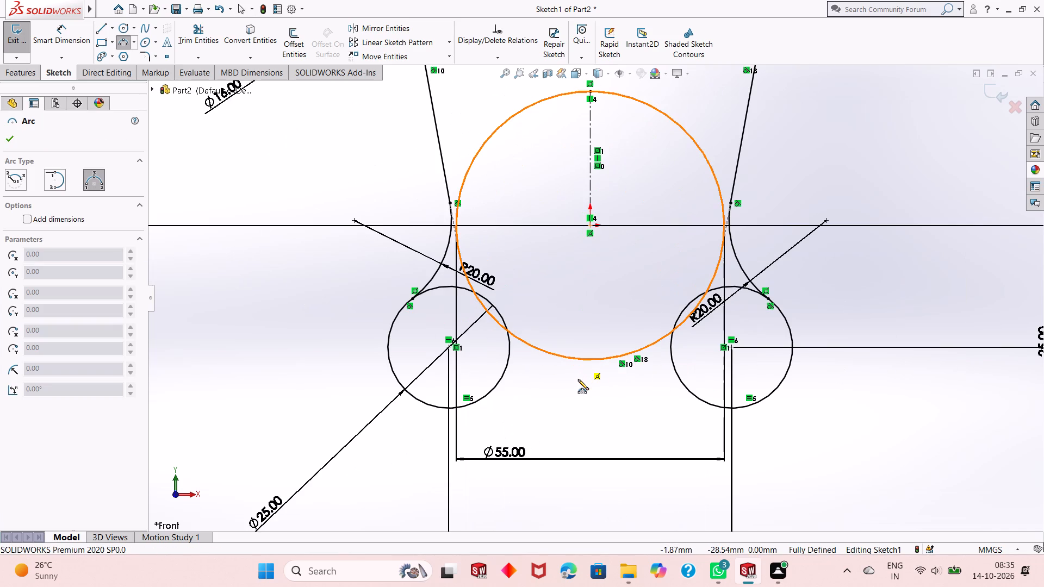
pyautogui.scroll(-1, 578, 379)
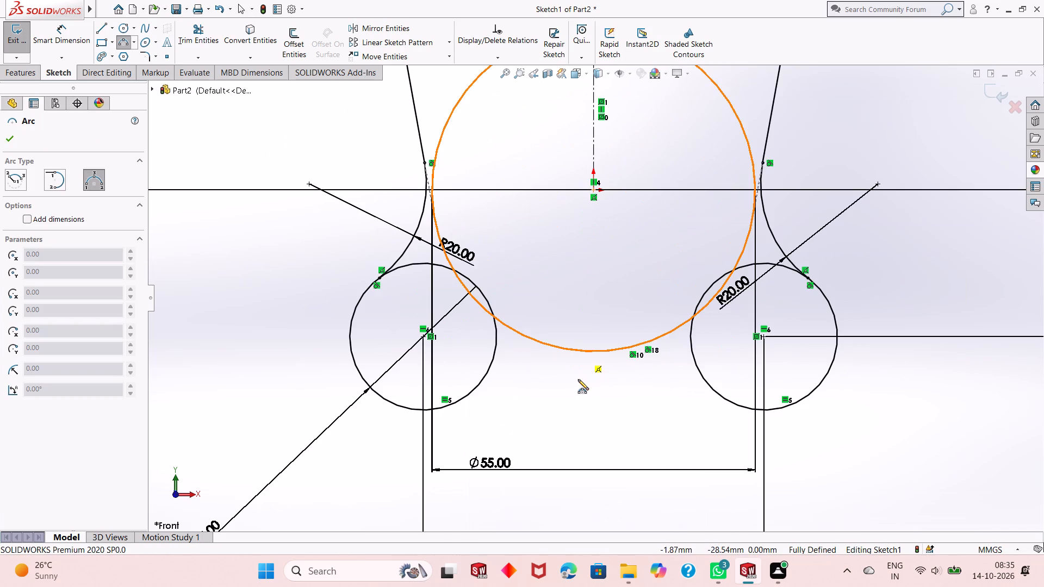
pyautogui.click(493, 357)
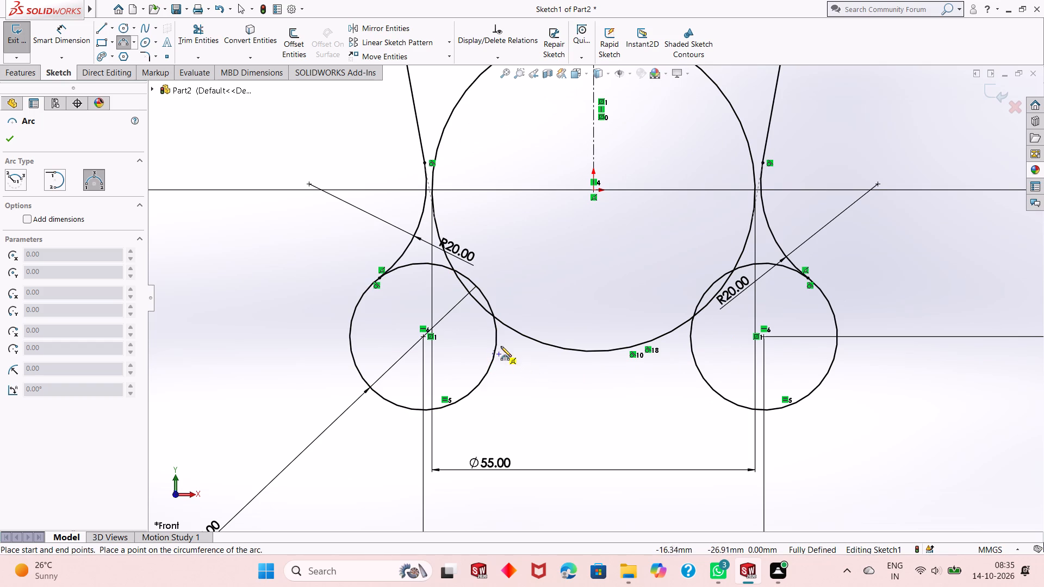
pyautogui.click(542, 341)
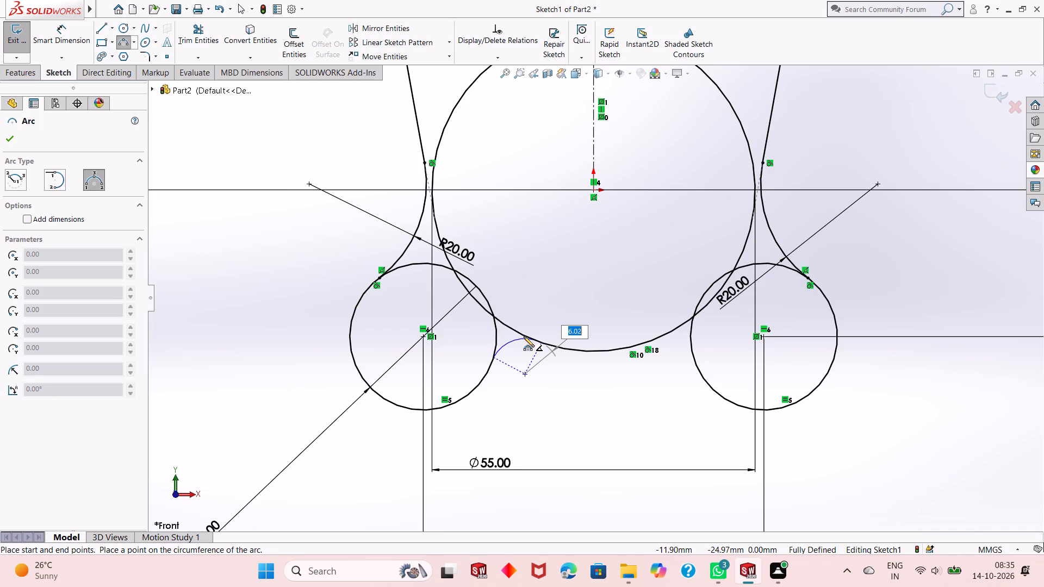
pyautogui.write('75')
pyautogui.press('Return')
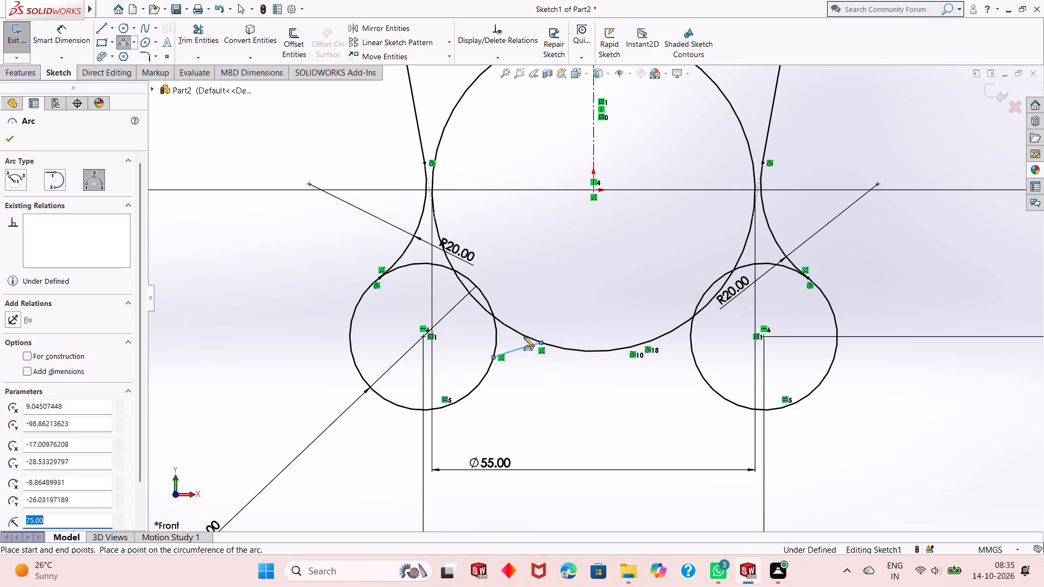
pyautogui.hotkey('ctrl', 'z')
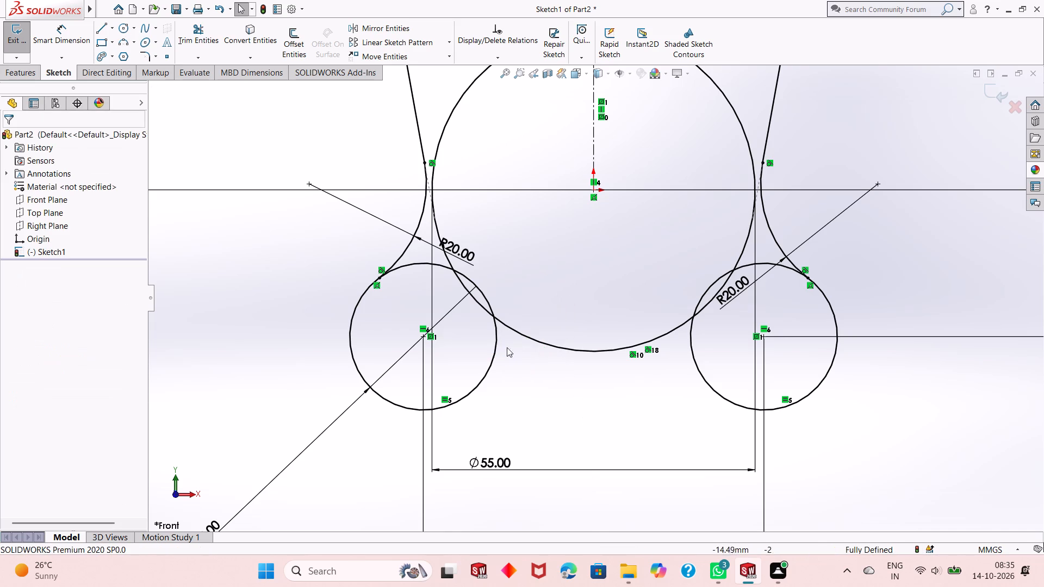
# Examine the whole profile and its dimensions, especially the area between the two lower circles beneath the 55 mm circle.
pyautogui.scroll(3, 558, 369)
pyautogui.scroll(-1, 591, 354)
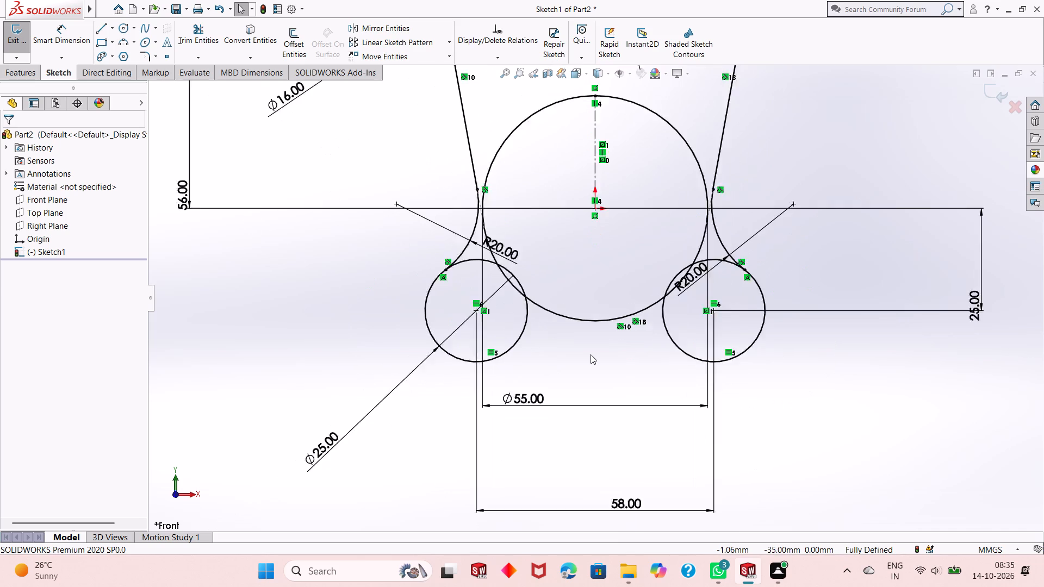
pyautogui.scroll(-1, 591, 354)
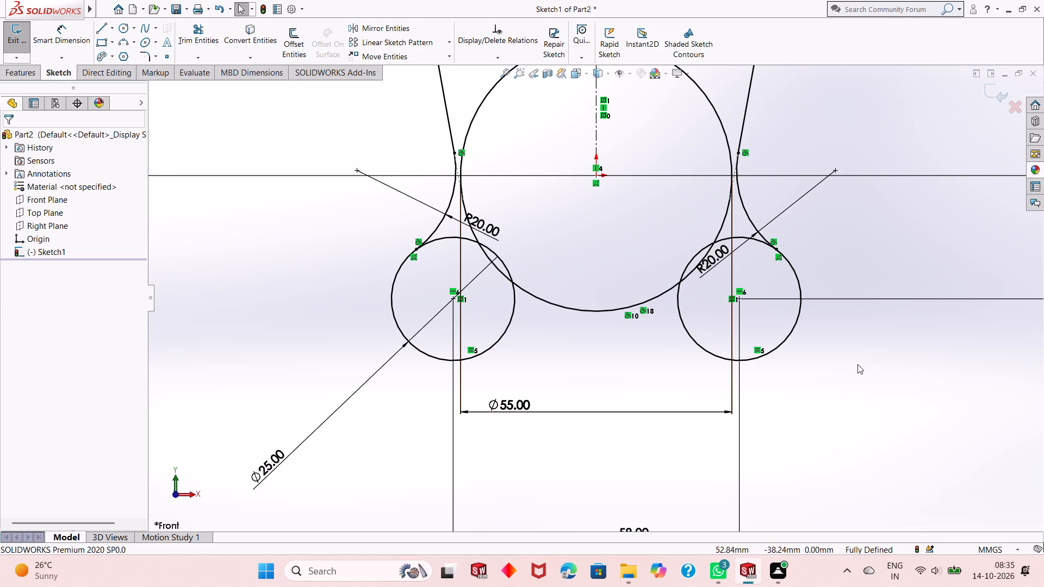
pyautogui.scroll(2, 857, 363)
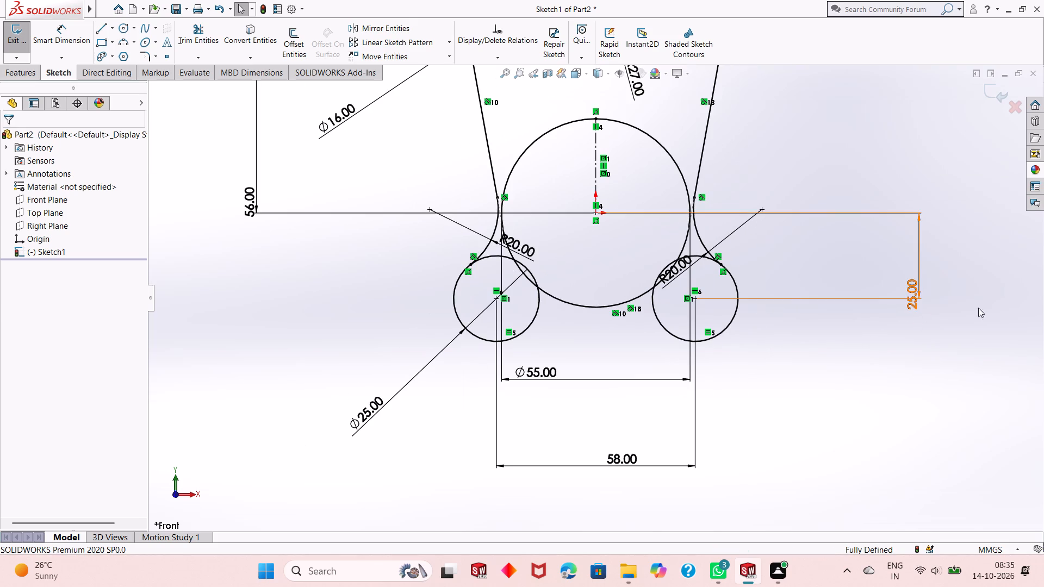
pyautogui.scroll(1, 611, 276)
pyautogui.moveTo(612, 272); pyautogui.dragTo(658, 257, button='middle')
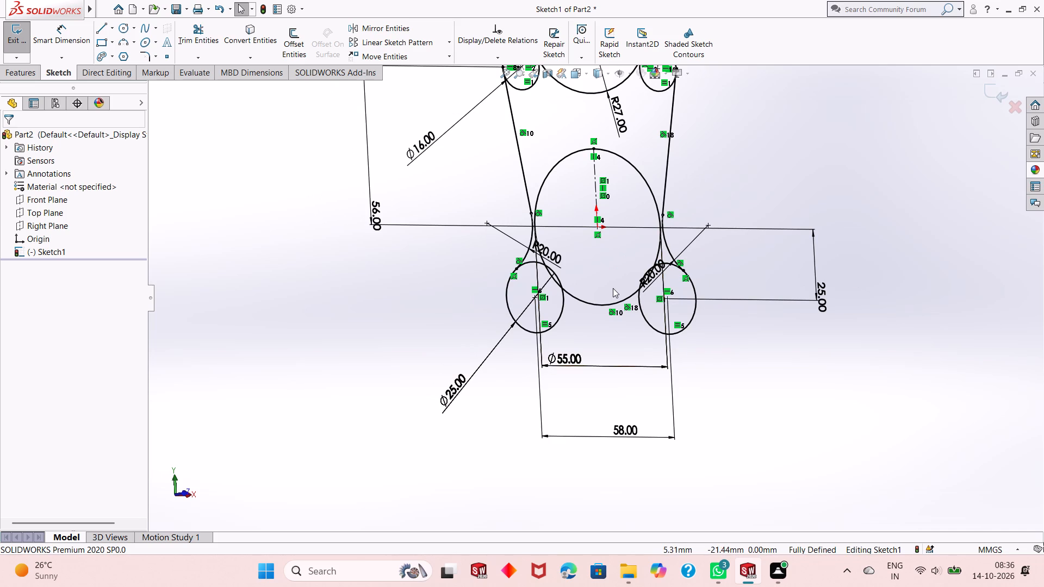
pyautogui.hotkey('ctrl', '8')
pyautogui.scroll(2, 607, 435)
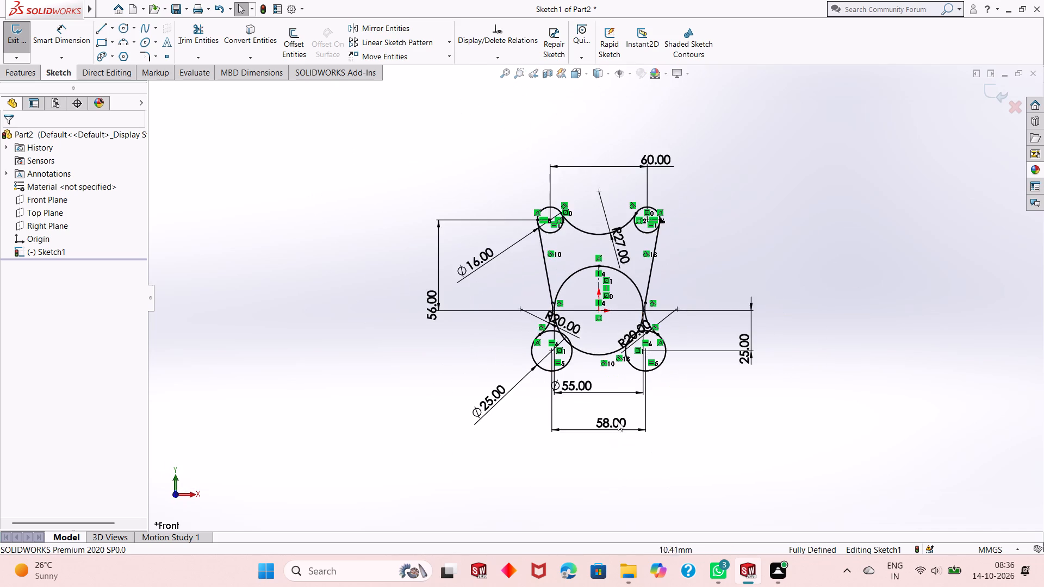
pyautogui.scroll(-2, 700, 358)
pyautogui.scroll(-1, 546, 354)
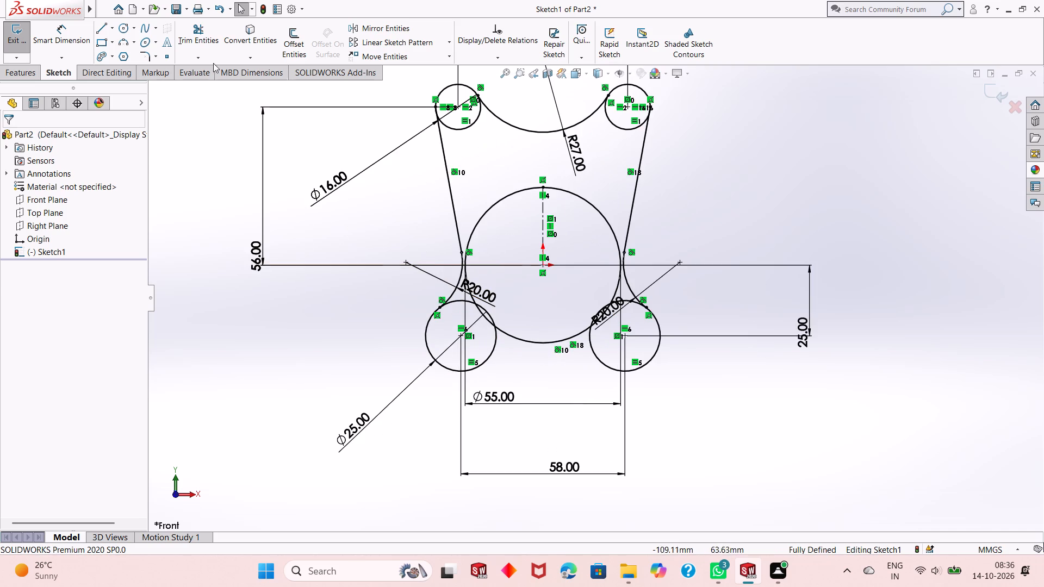
# Sketch a circle about 13 mm in diameter centred on the bottom point of the 55 mm circle.
pyautogui.click(121, 26)
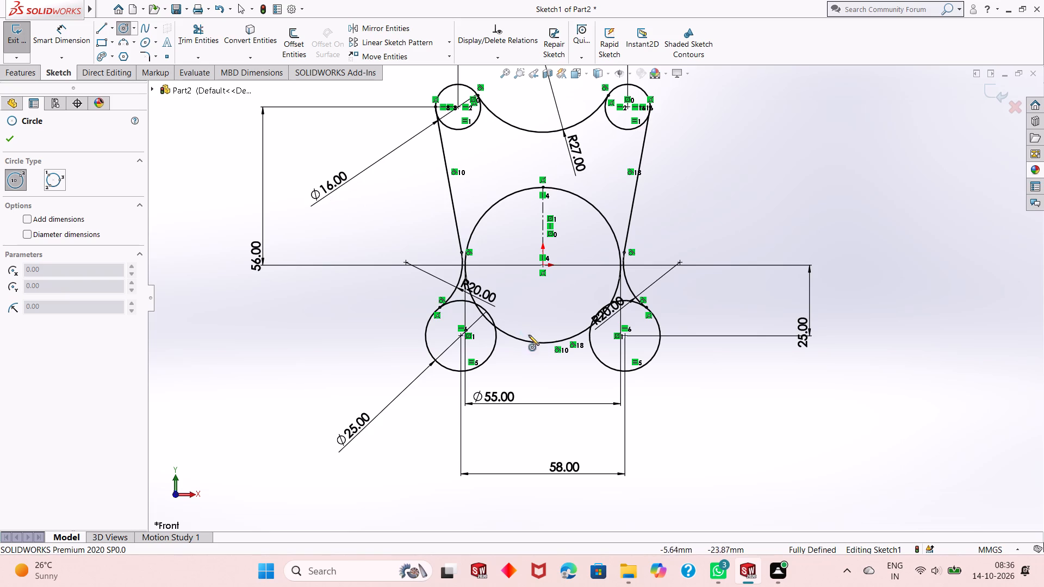
pyautogui.click(542, 342)
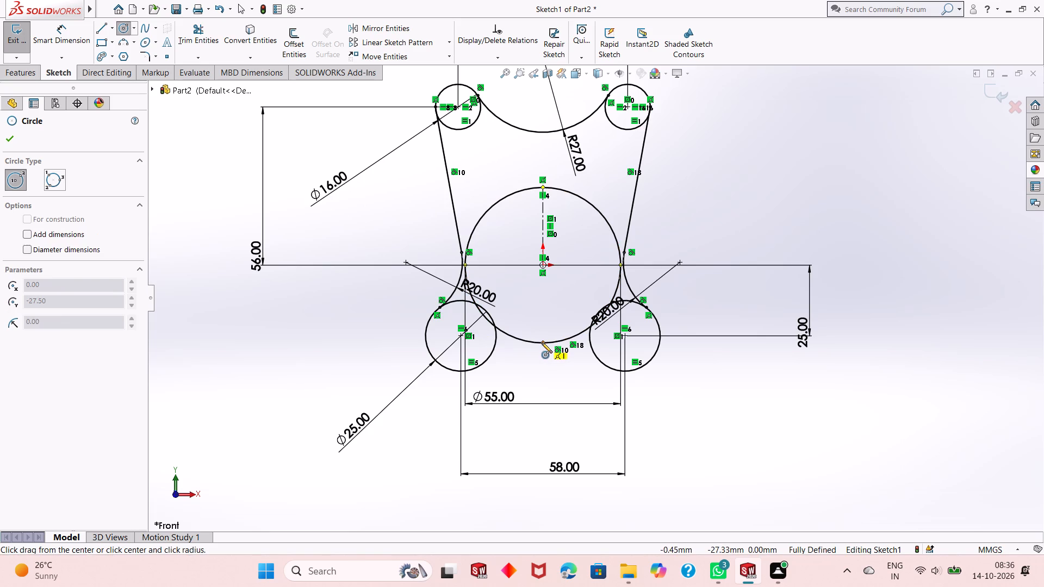
pyautogui.click(538, 361)
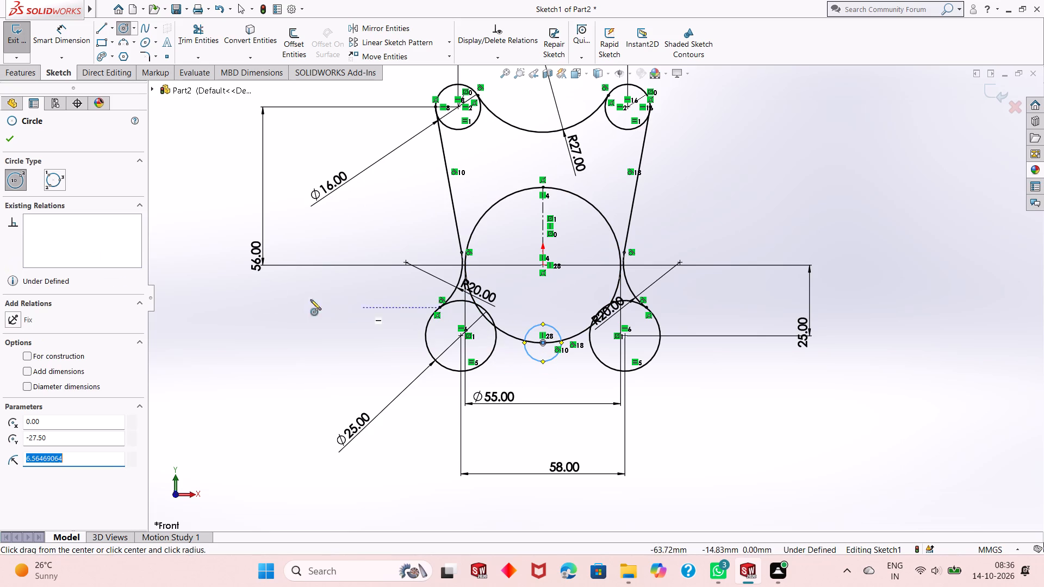
pyautogui.rightClick(267, 293)
pyautogui.click(273, 301)
# Dimension the new small circle at the bottom of the 55 mm circle with a 15 mm diameter.
pyautogui.click(55, 42)
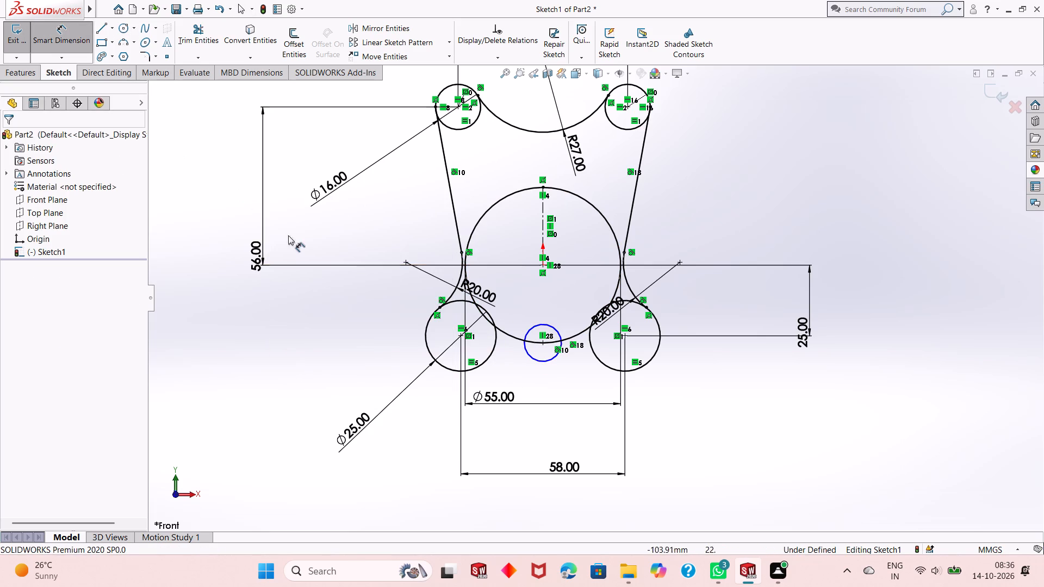
pyautogui.click(535, 358)
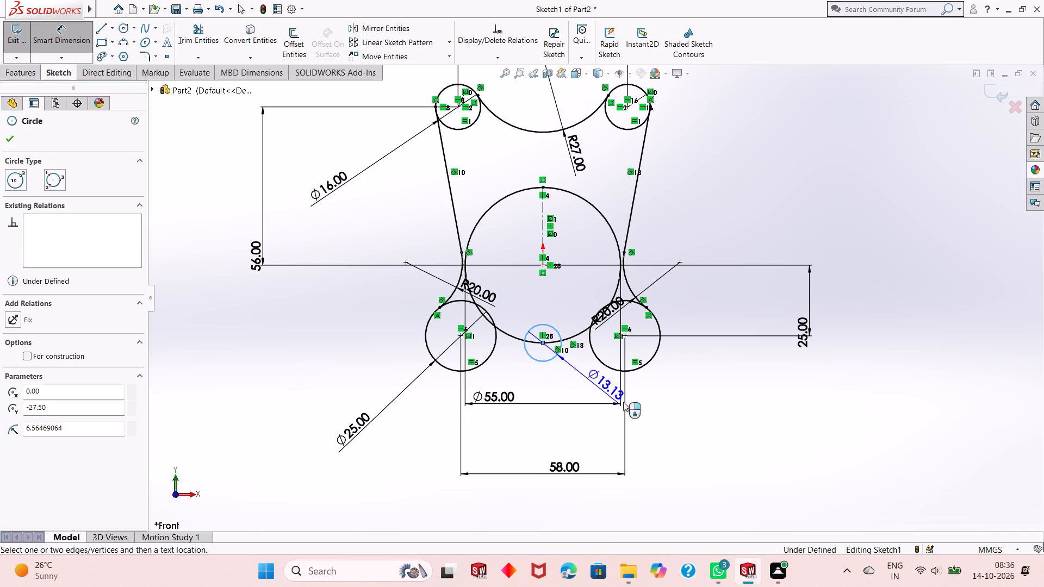
pyautogui.click(668, 423)
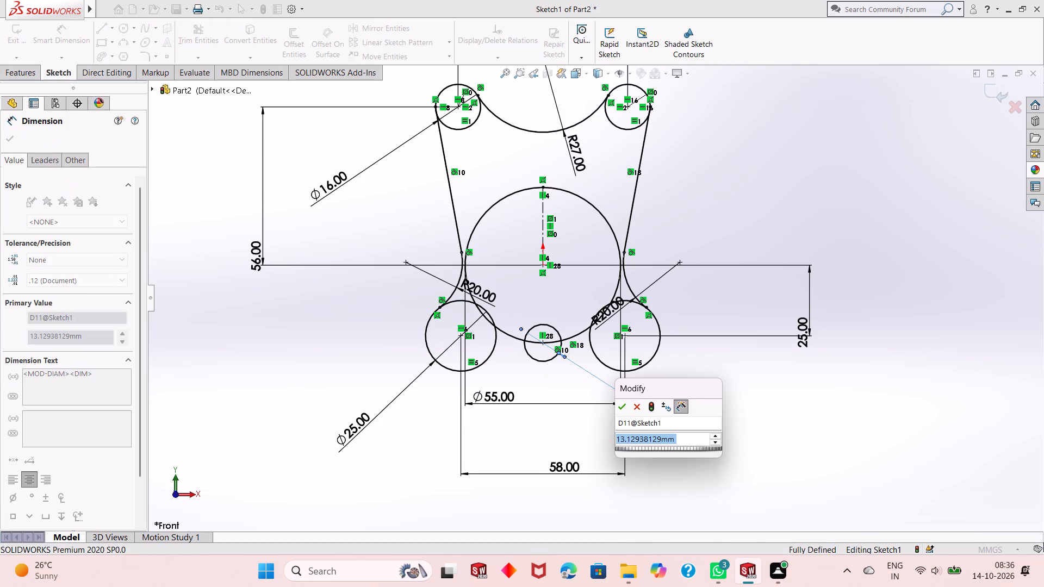
pyautogui.write('15')
pyautogui.press('Return')
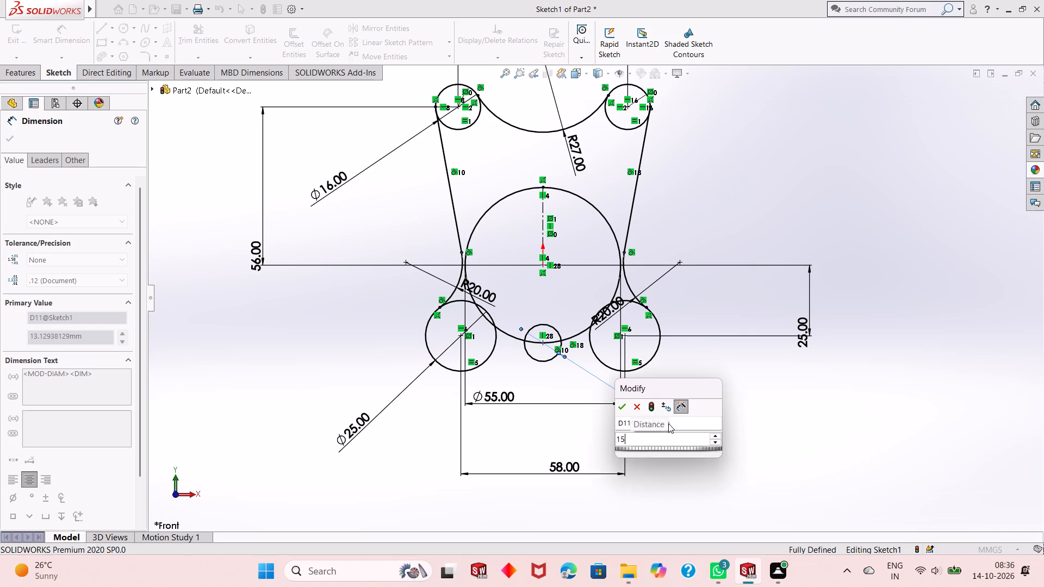
pyautogui.rightClick(724, 378)
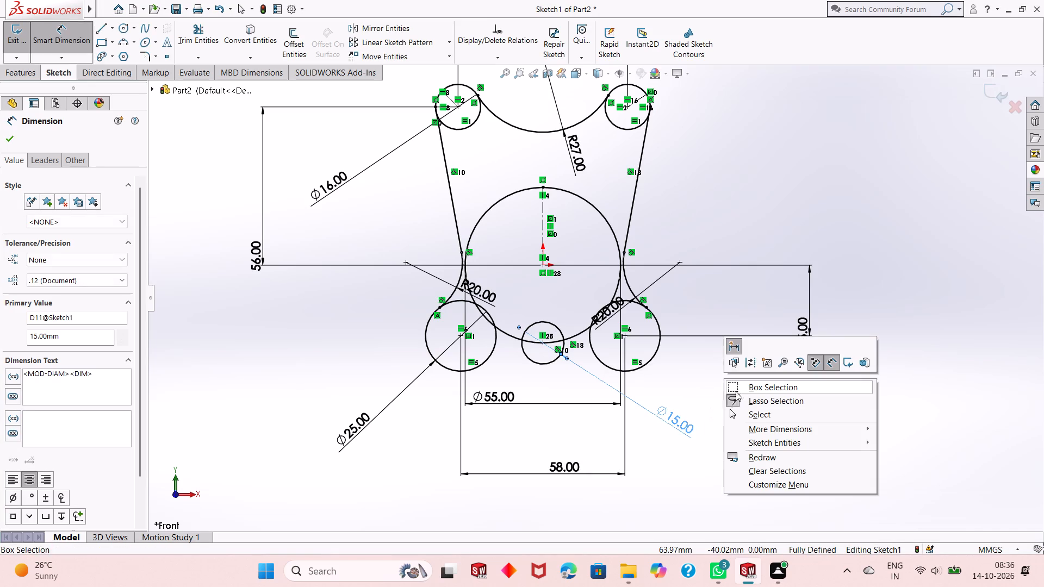
pyautogui.click(740, 410)
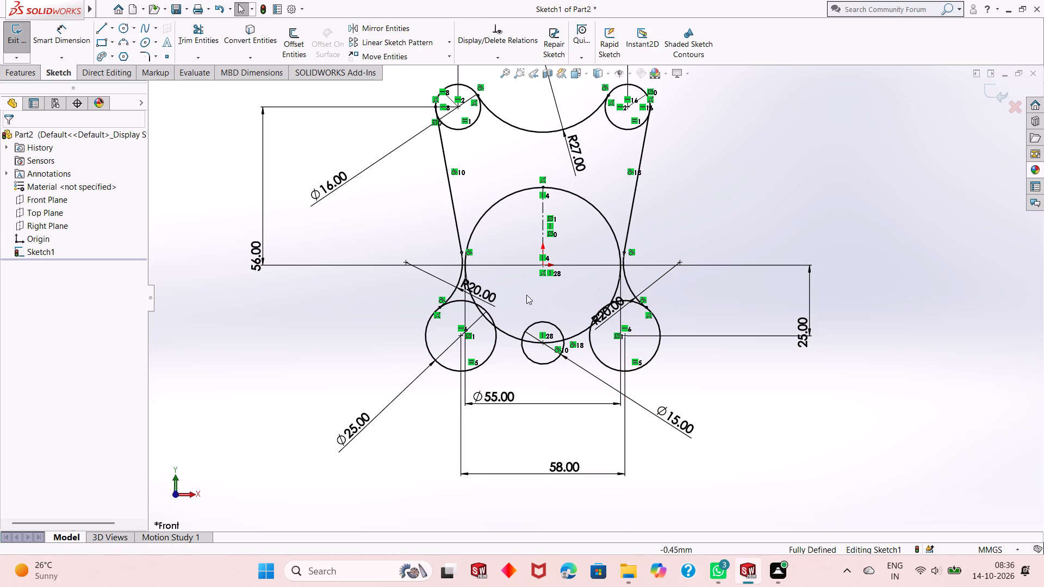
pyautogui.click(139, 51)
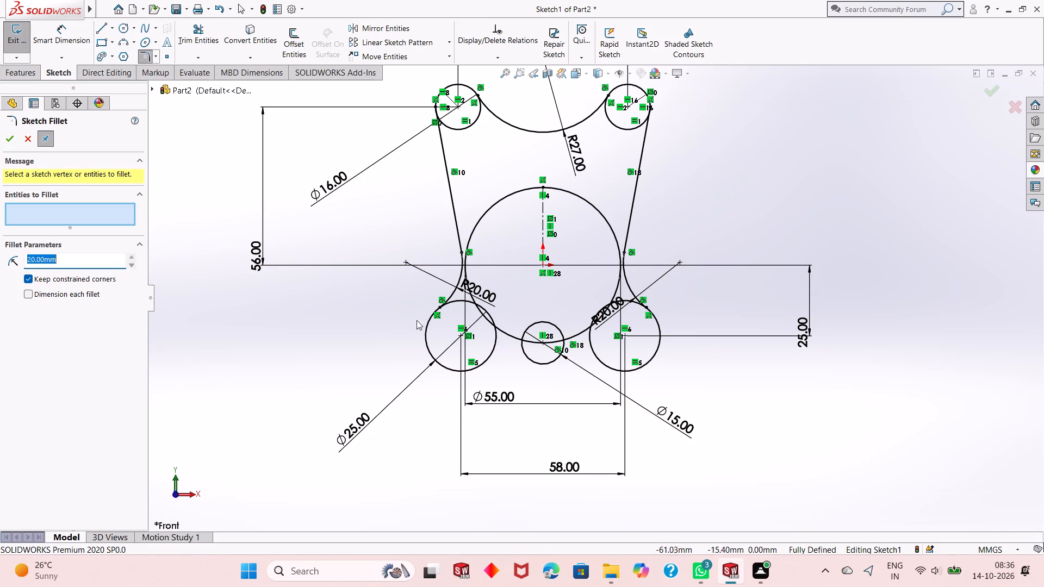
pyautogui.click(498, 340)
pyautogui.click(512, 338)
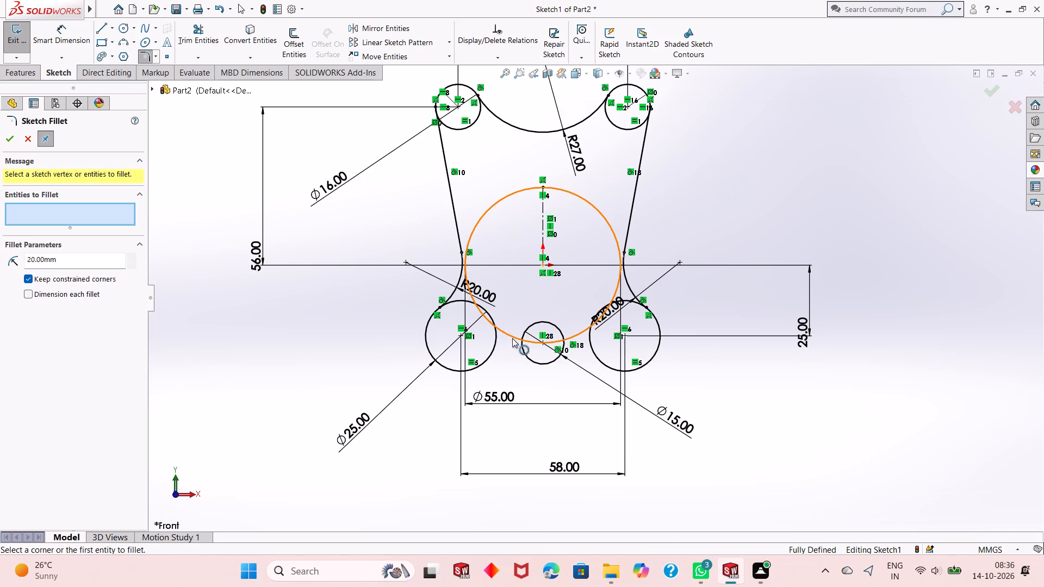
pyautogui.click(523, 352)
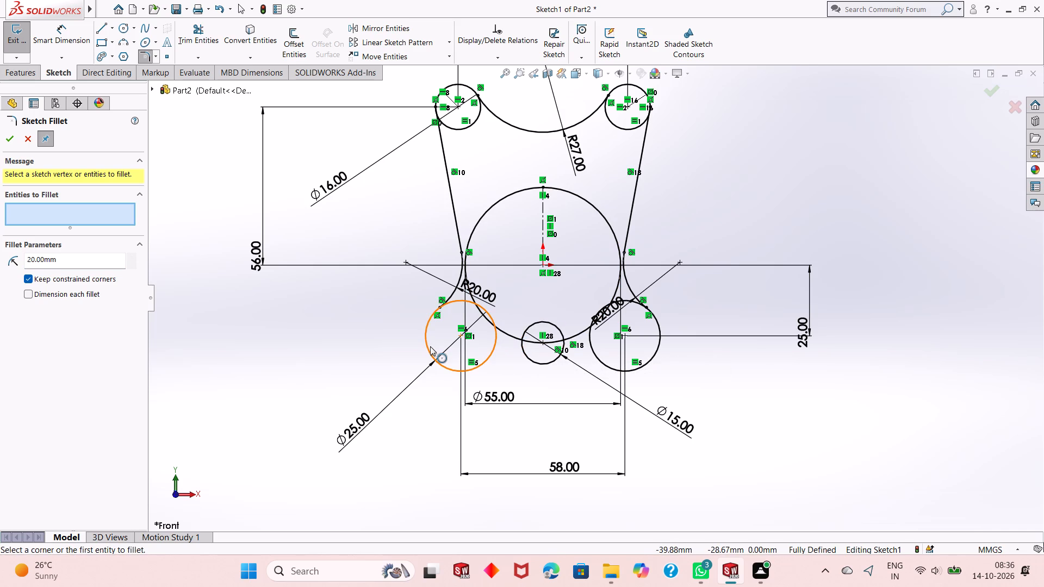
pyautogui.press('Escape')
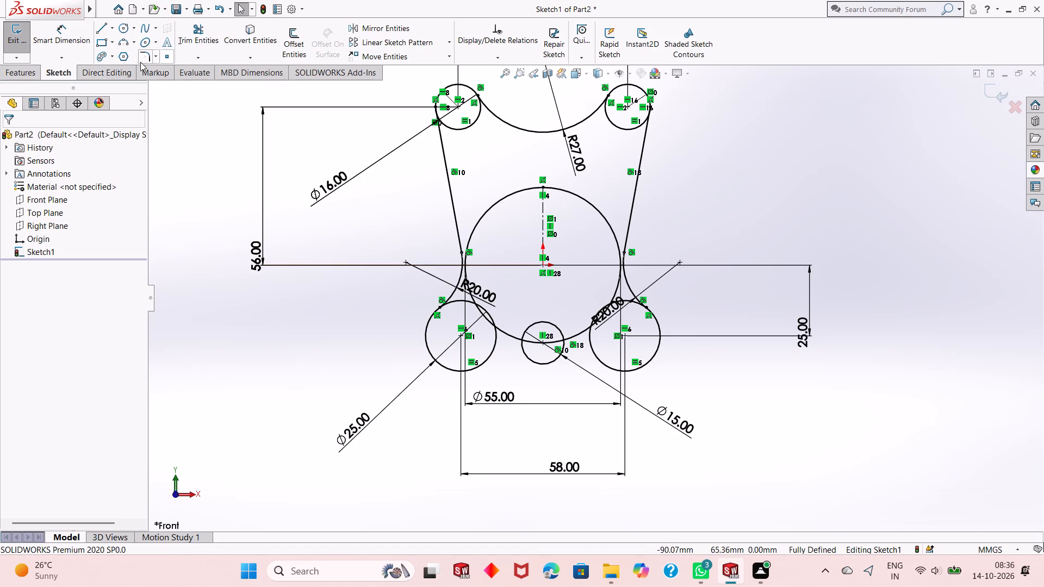
# Sketch a perimeter circle of about 5 mm radius tangent to the lower left 25 mm circle, the 55 mm circle and the 15 mm circle.
pyautogui.click(133, 29)
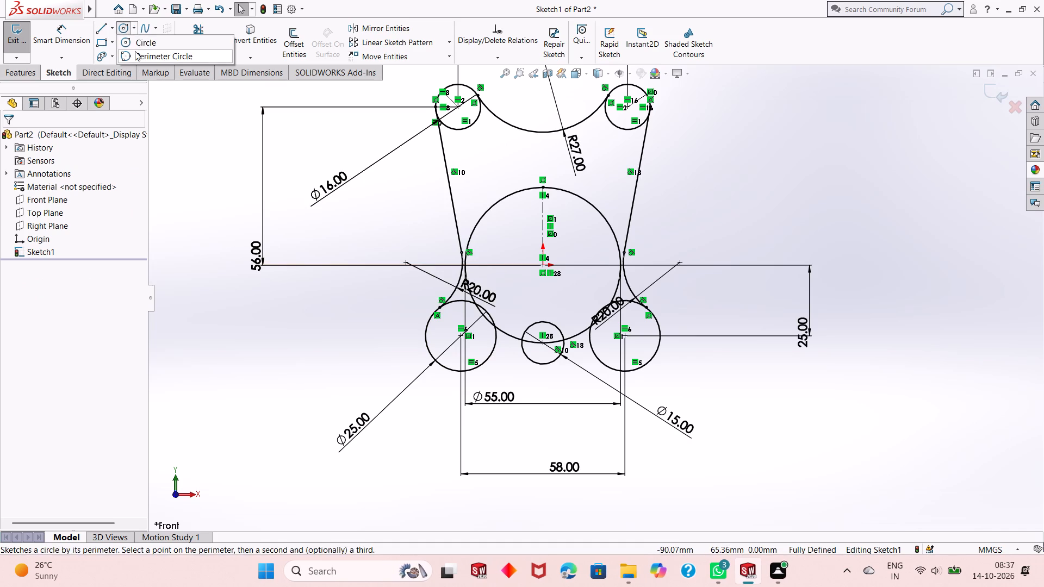
pyautogui.click(135, 51)
pyautogui.click(487, 360)
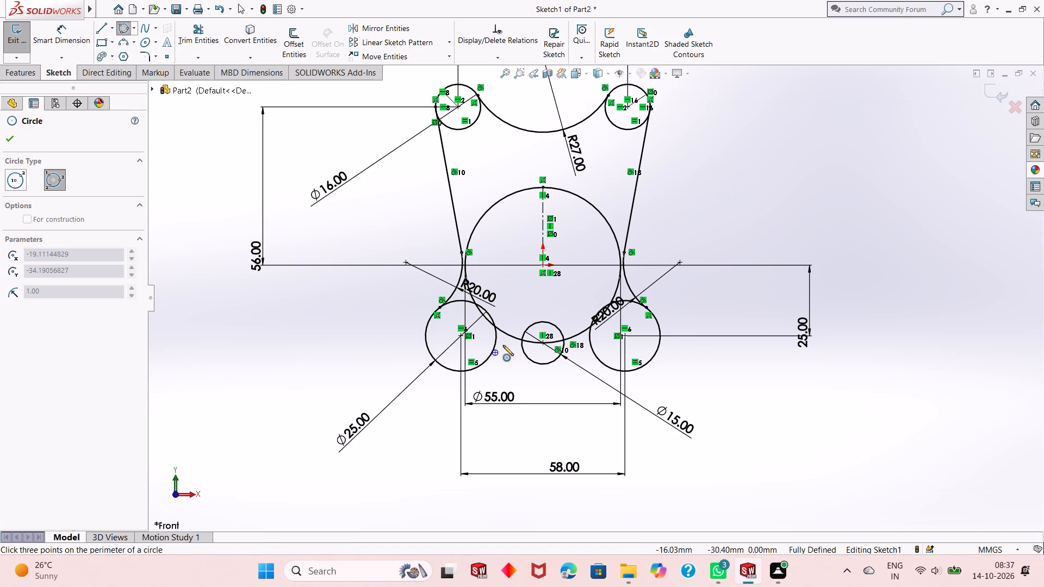
pyautogui.click(513, 338)
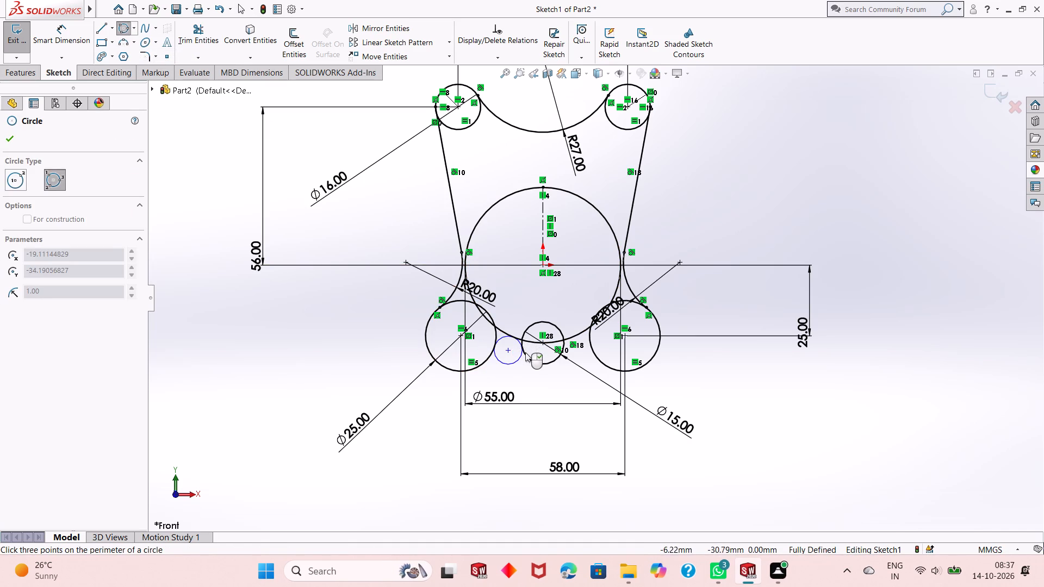
pyautogui.click(525, 352)
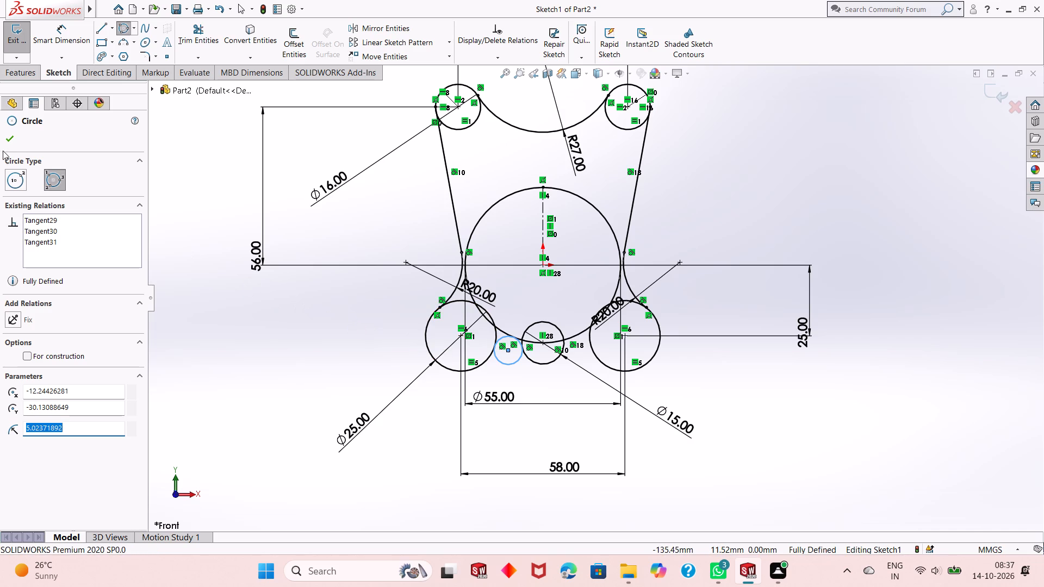
pyautogui.click(11, 145)
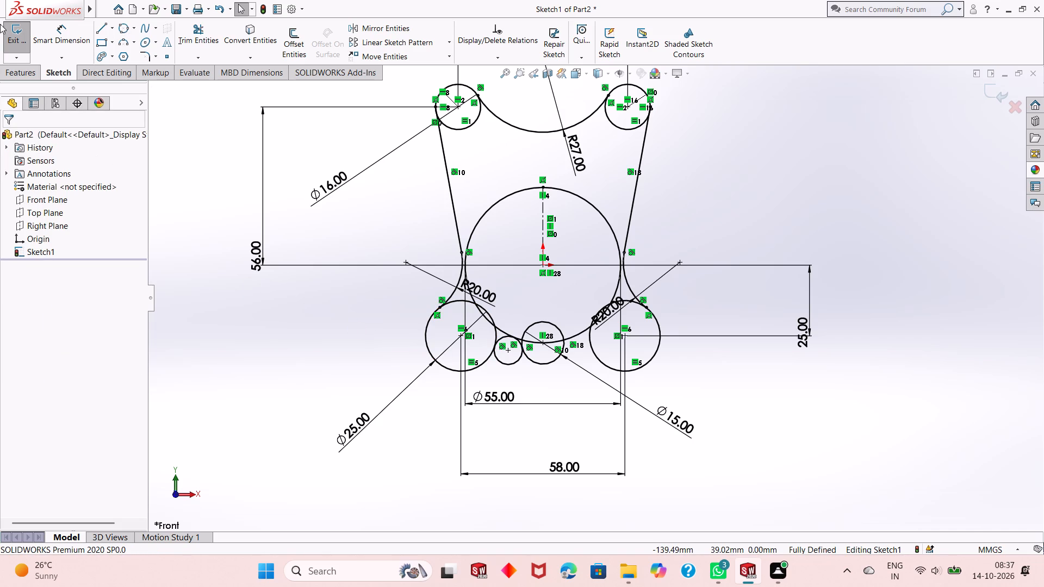
# Sketch a perimeter circle of about 5 mm radius tangent to the 15 mm circle, the 55 mm circle and the lower right 25 mm circle.
pyautogui.click(120, 26)
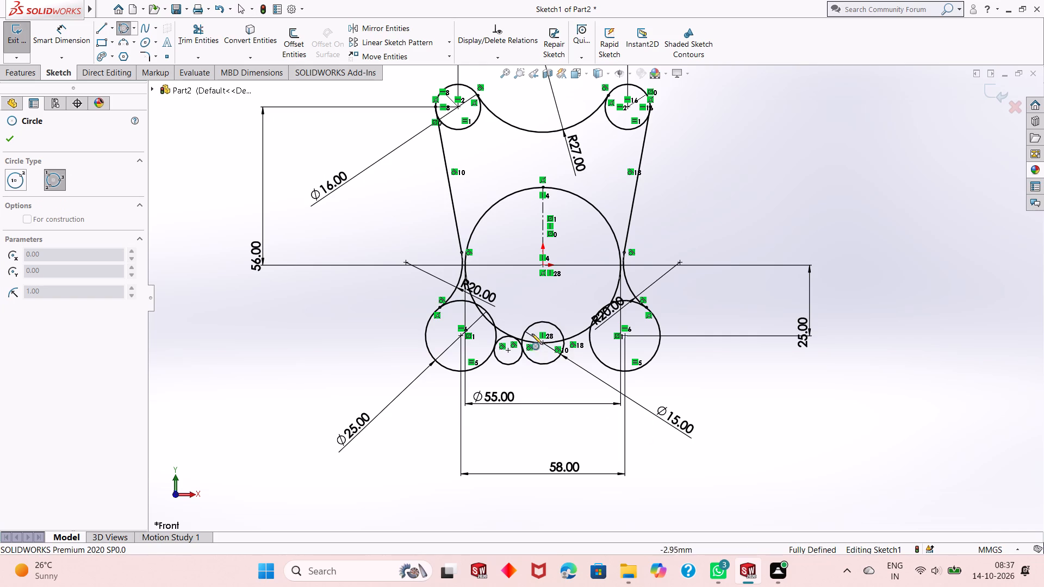
pyautogui.scroll(-6, 568, 344)
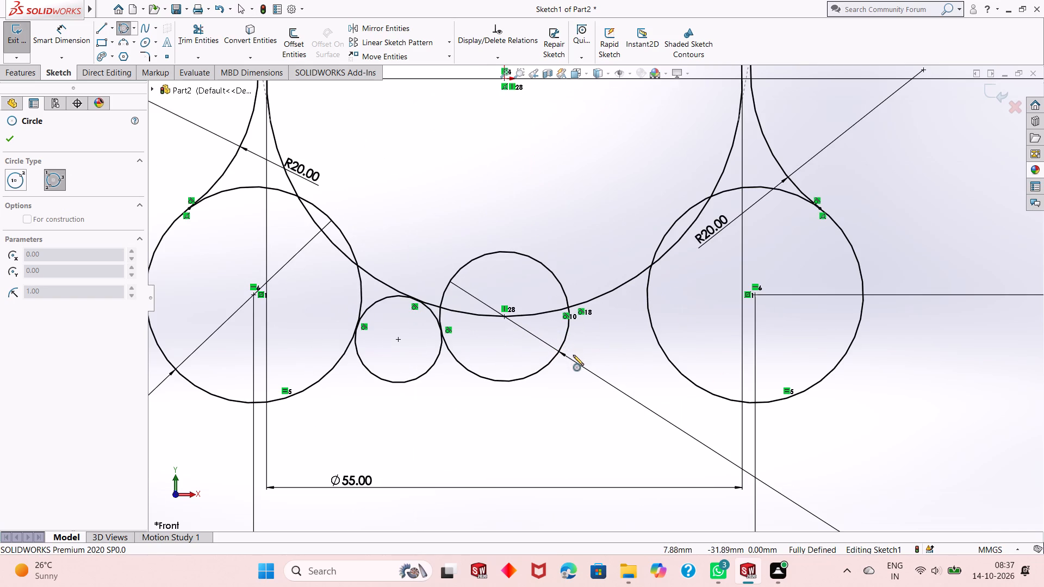
pyautogui.click(566, 338)
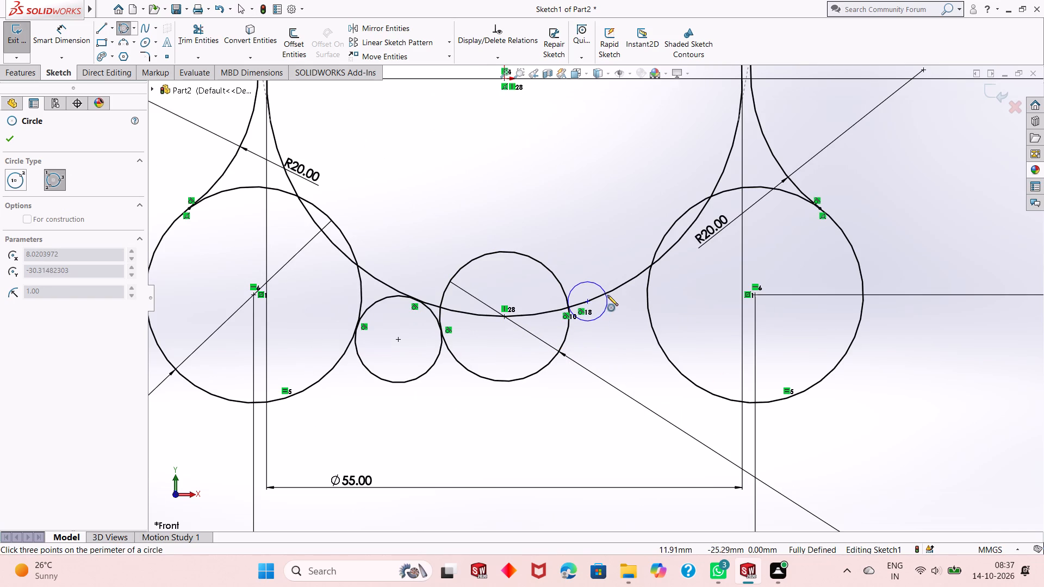
pyautogui.click(607, 295)
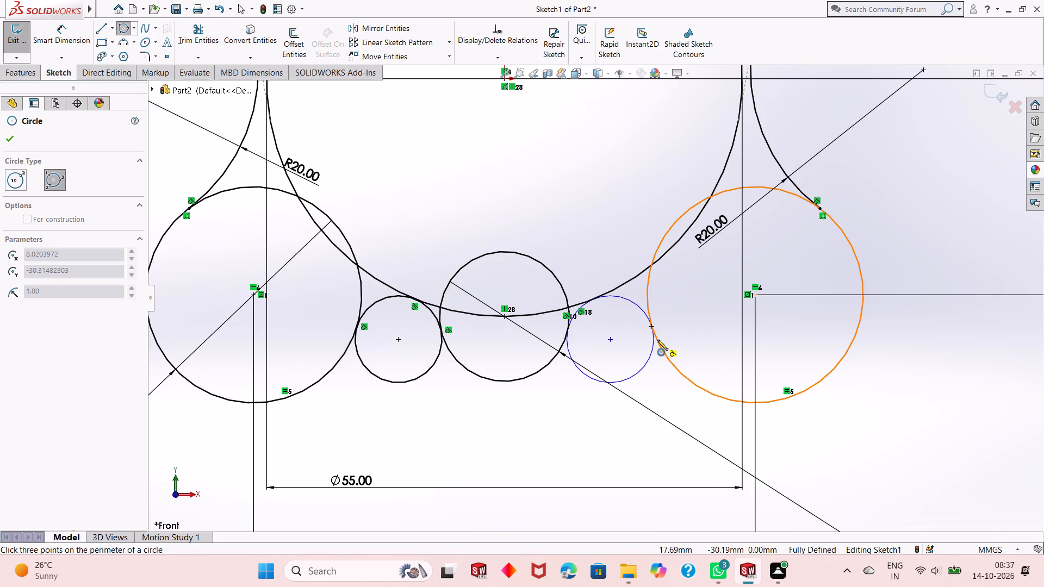
pyautogui.click(657, 340)
pyautogui.scroll(1, 582, 334)
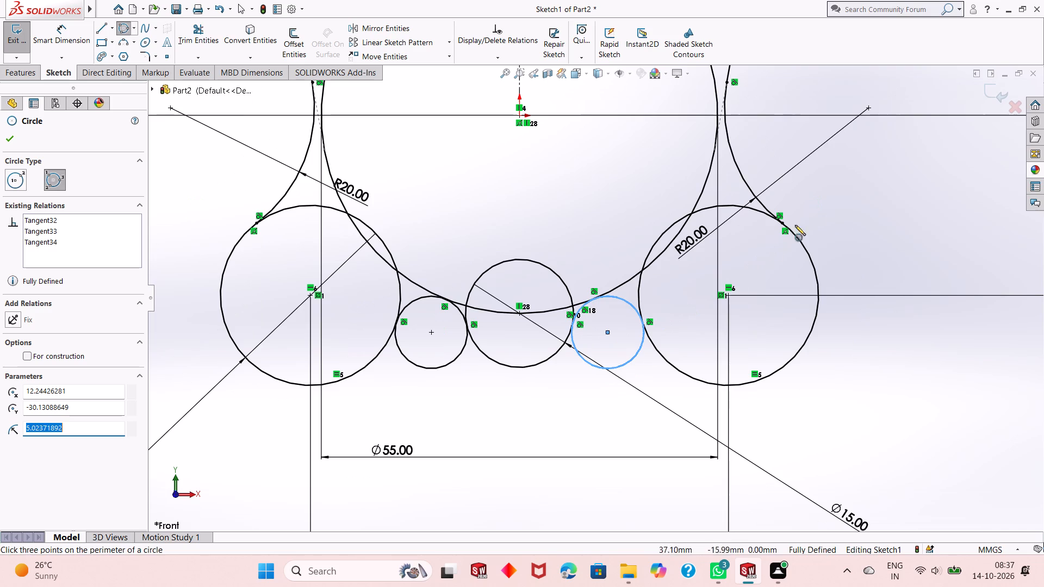
pyautogui.rightClick(824, 202)
pyautogui.click(837, 210)
# Trim the part of the 15 mm circle inside the 55 mm circle and the lower arcs of the two small tangent circles.
pyautogui.scroll(2, 555, 345)
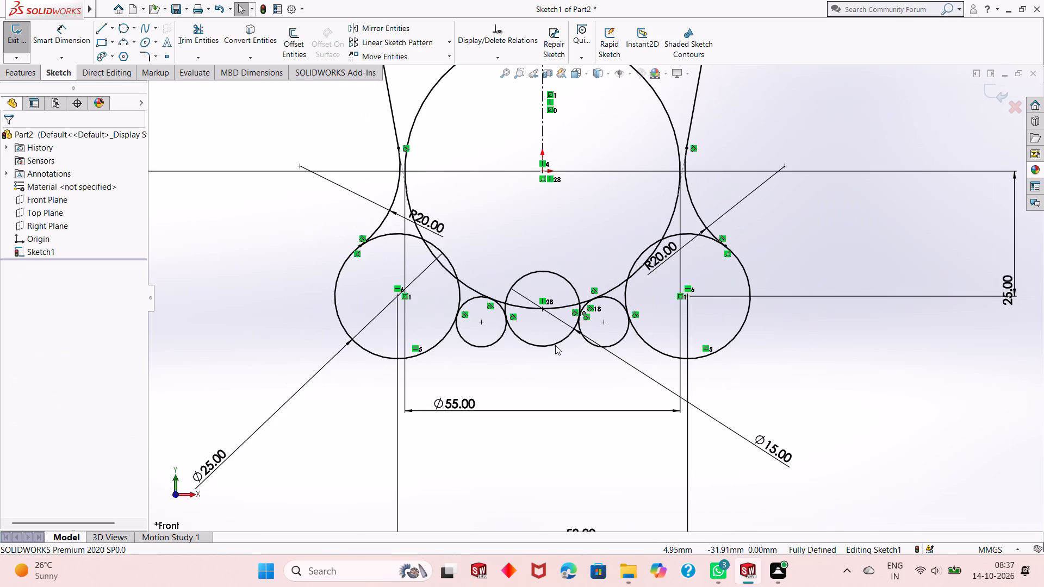
pyautogui.scroll(2, 555, 345)
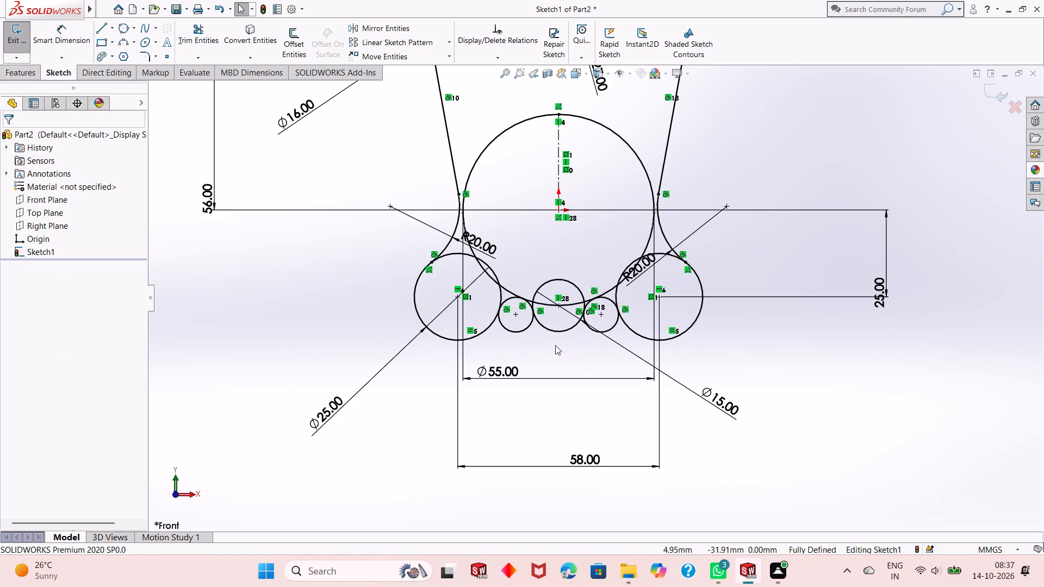
pyautogui.click(203, 43)
pyautogui.scroll(-1, 595, 294)
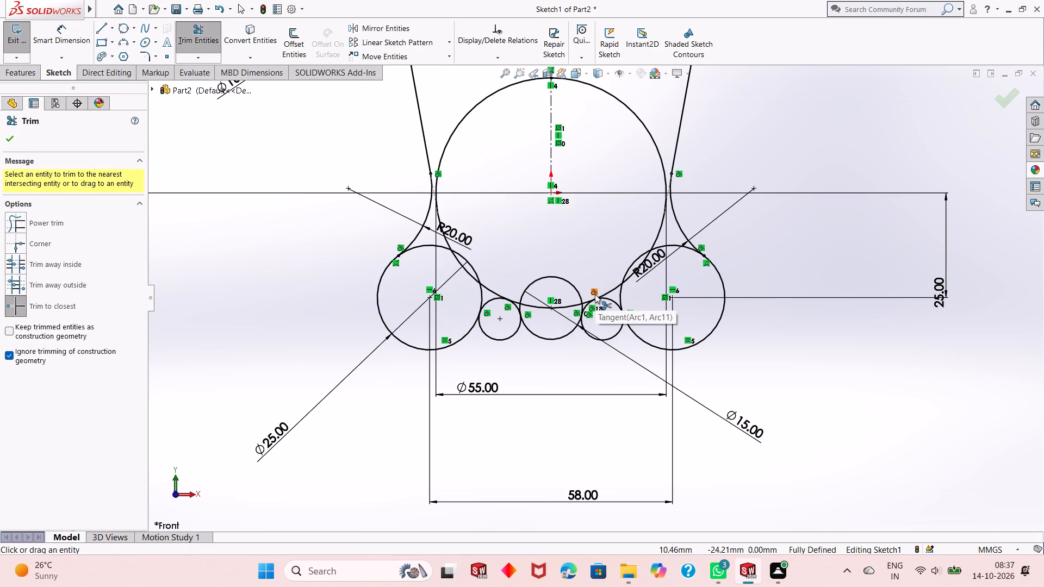
pyautogui.click(564, 283)
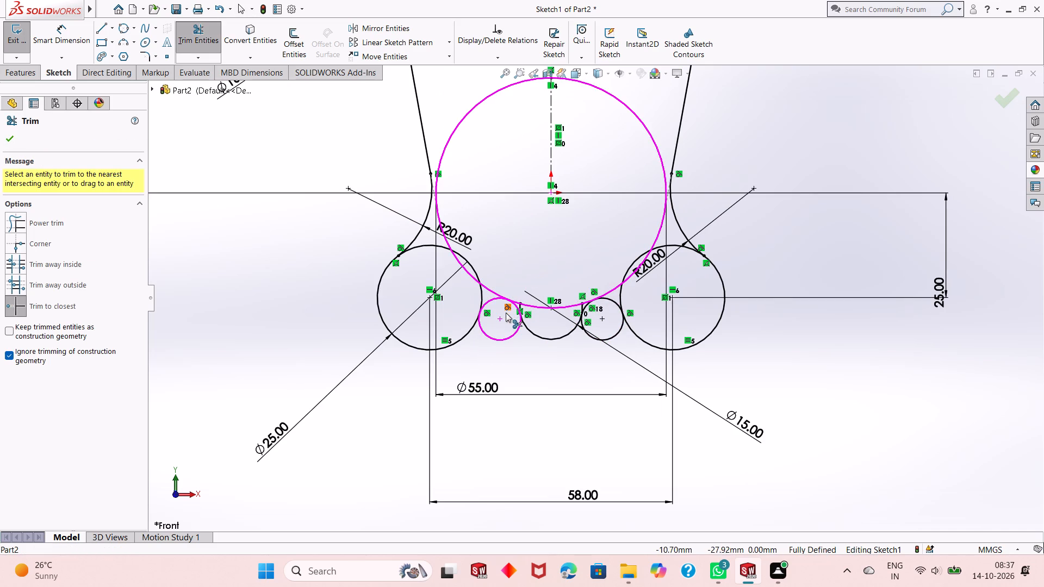
pyautogui.click(503, 340)
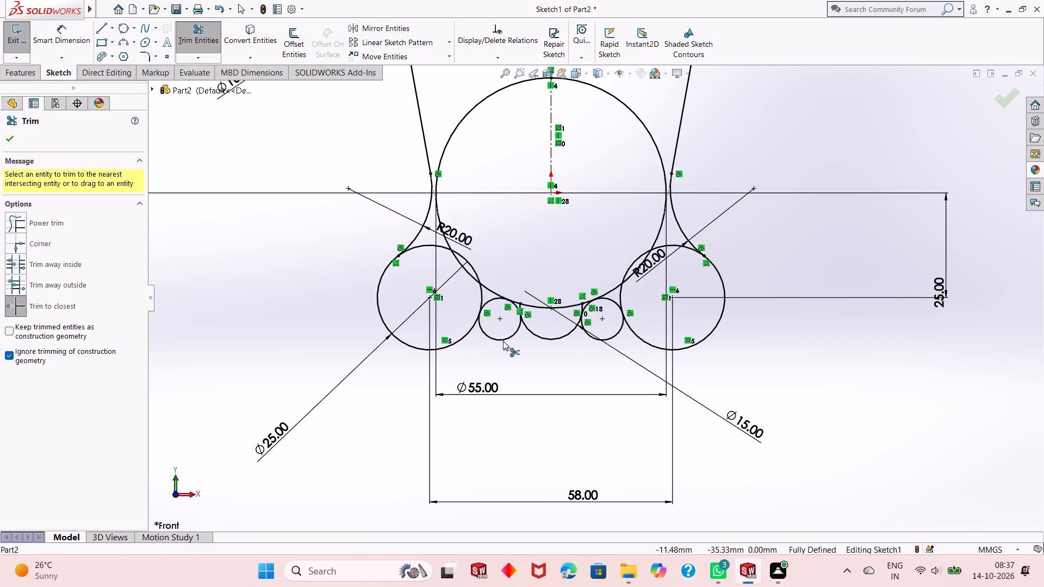
pyautogui.click(602, 336)
pyautogui.click(611, 336)
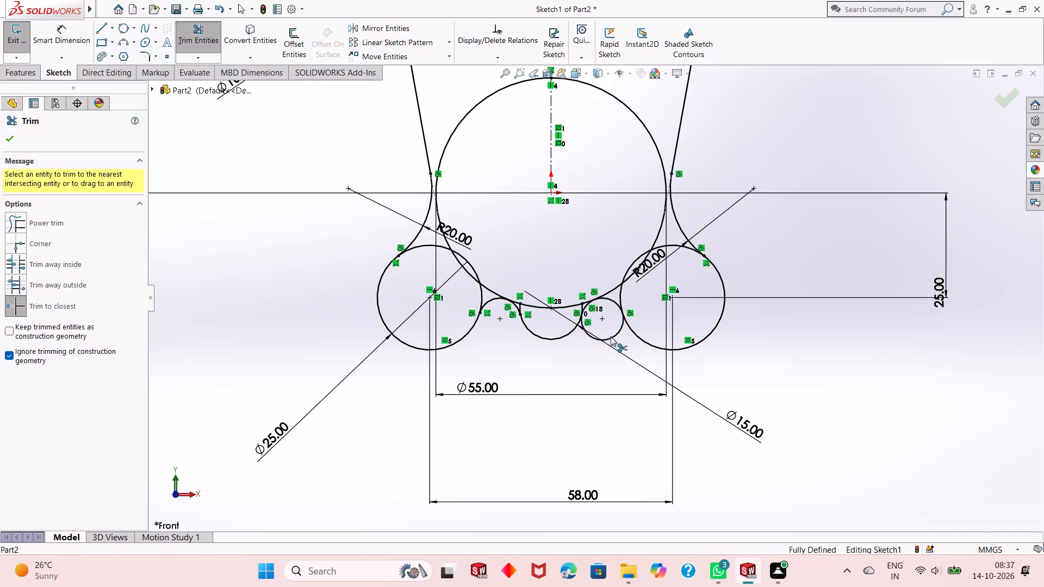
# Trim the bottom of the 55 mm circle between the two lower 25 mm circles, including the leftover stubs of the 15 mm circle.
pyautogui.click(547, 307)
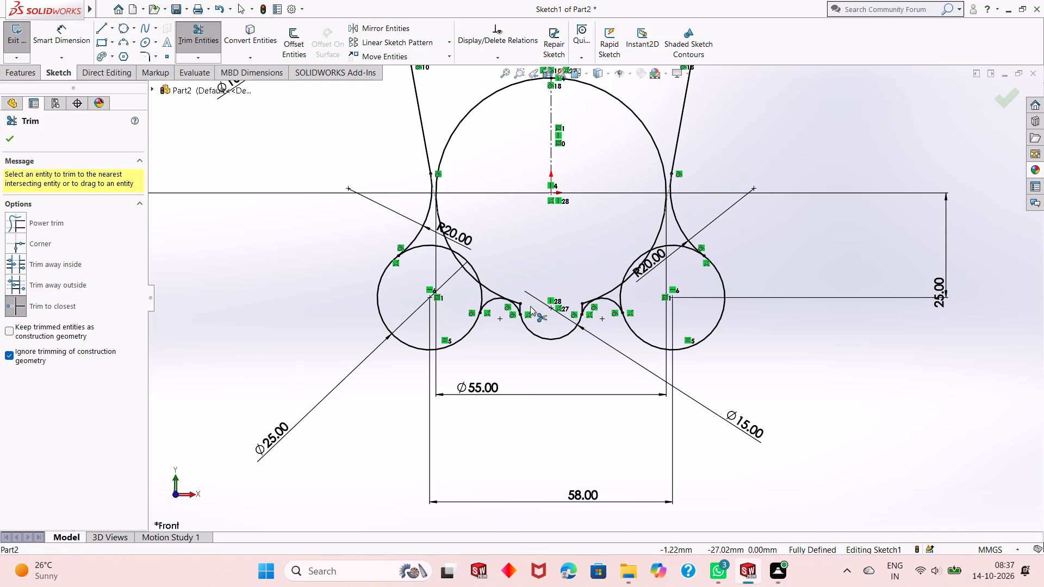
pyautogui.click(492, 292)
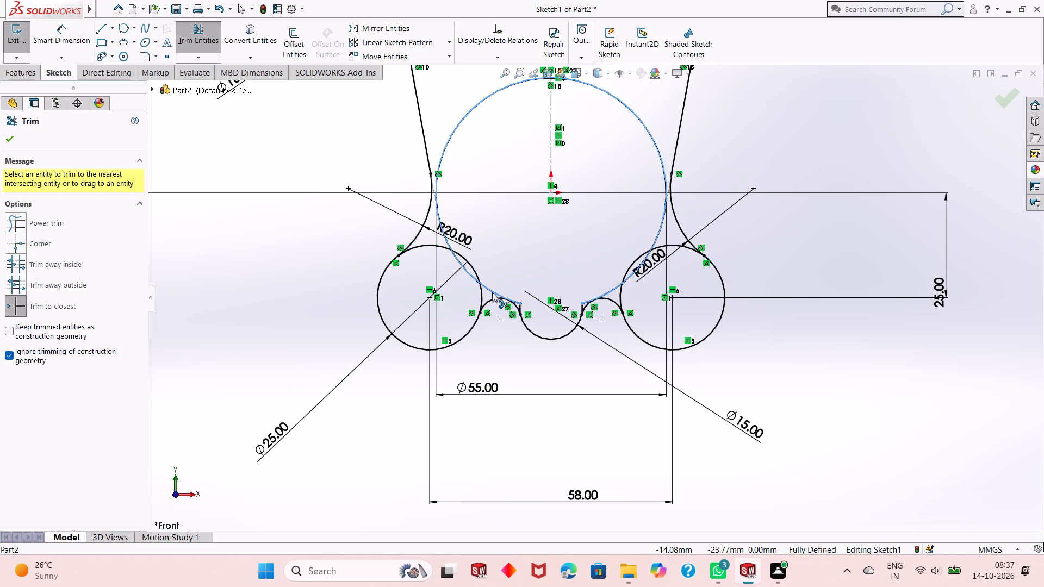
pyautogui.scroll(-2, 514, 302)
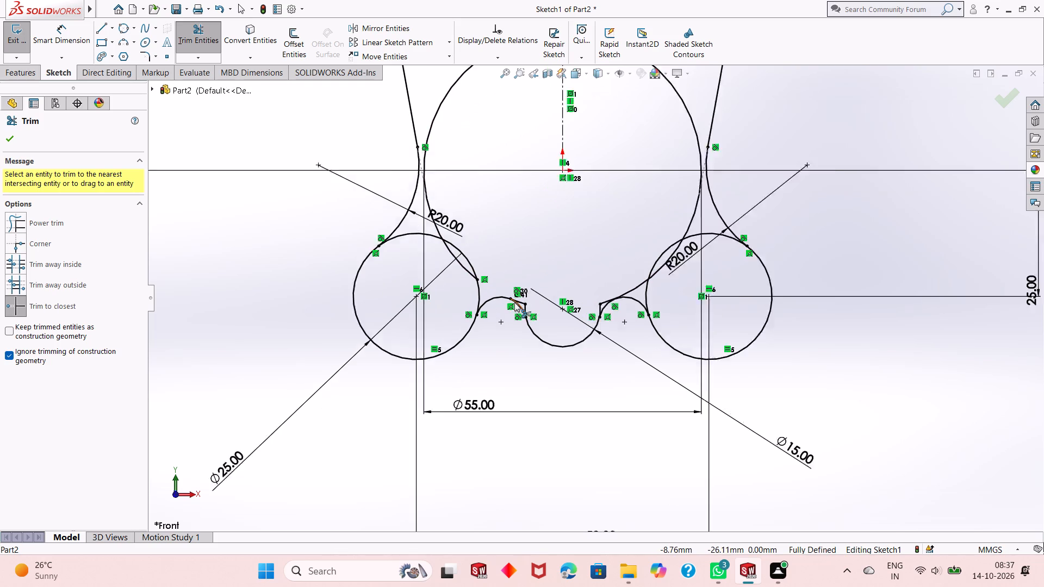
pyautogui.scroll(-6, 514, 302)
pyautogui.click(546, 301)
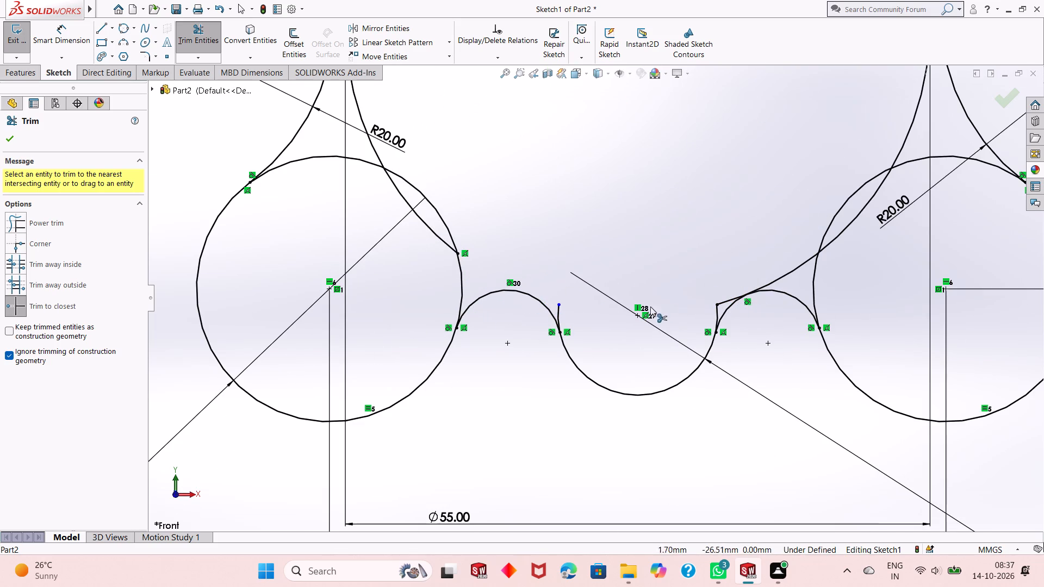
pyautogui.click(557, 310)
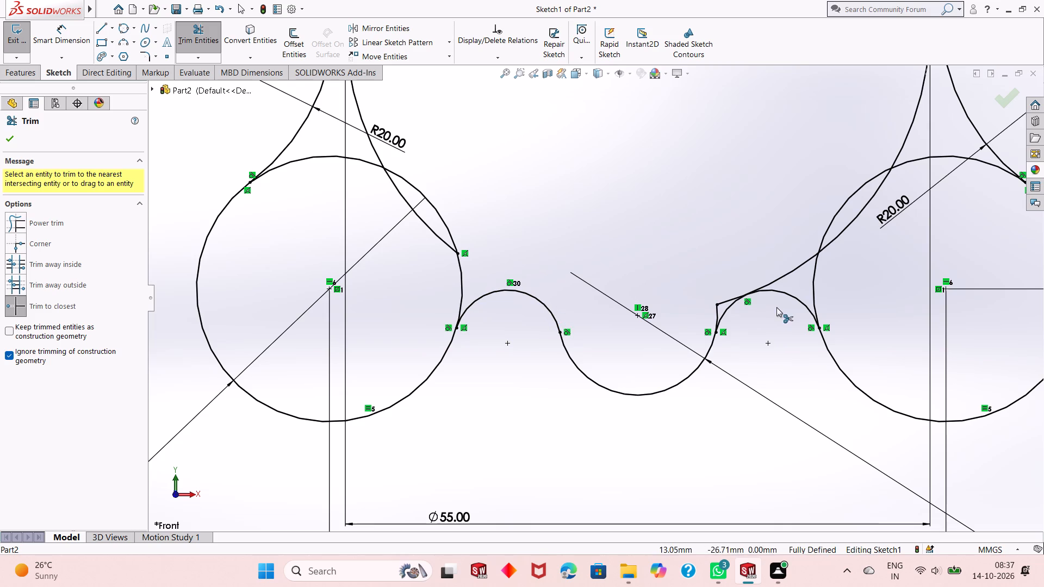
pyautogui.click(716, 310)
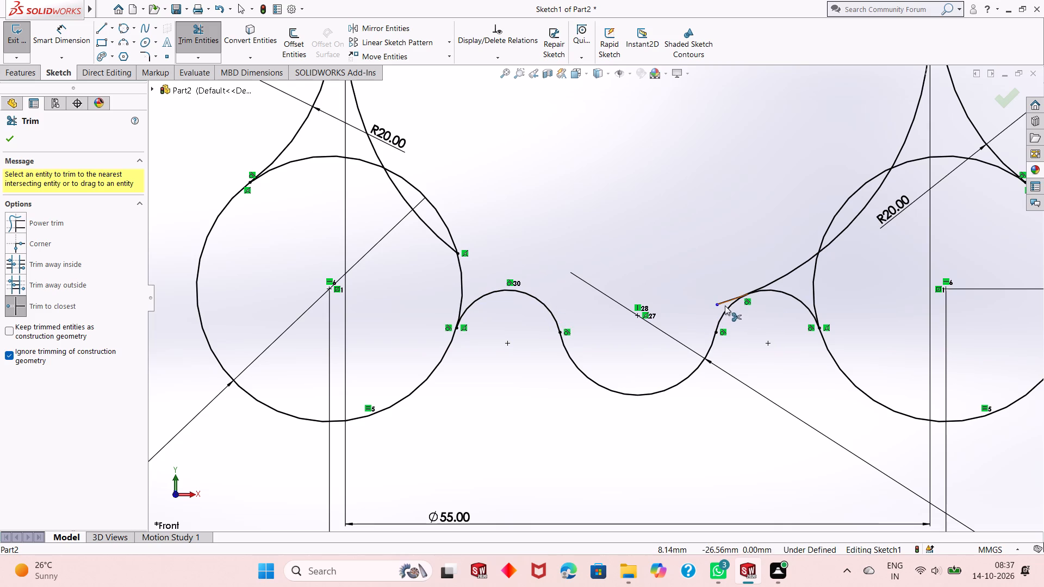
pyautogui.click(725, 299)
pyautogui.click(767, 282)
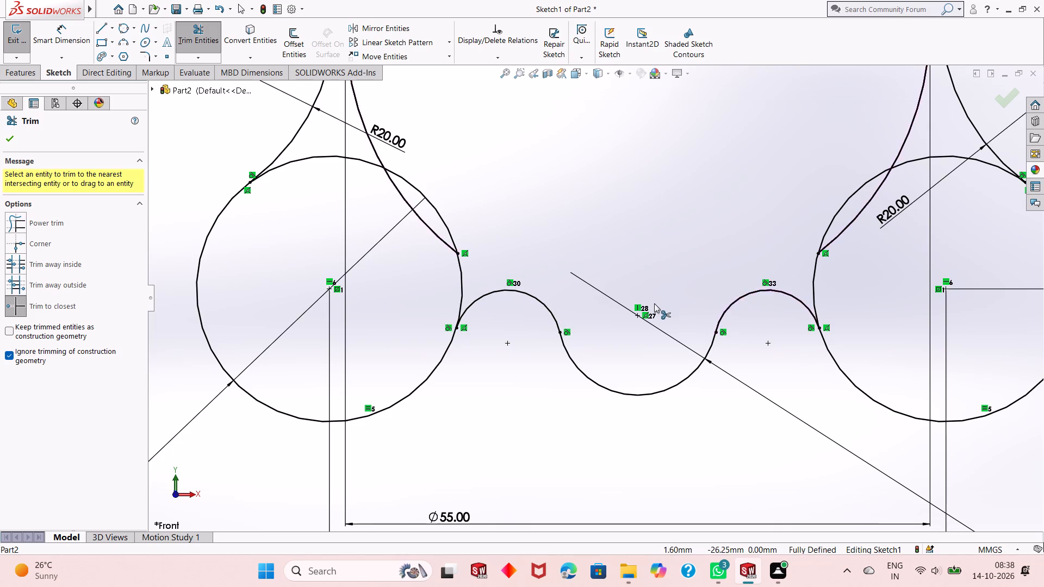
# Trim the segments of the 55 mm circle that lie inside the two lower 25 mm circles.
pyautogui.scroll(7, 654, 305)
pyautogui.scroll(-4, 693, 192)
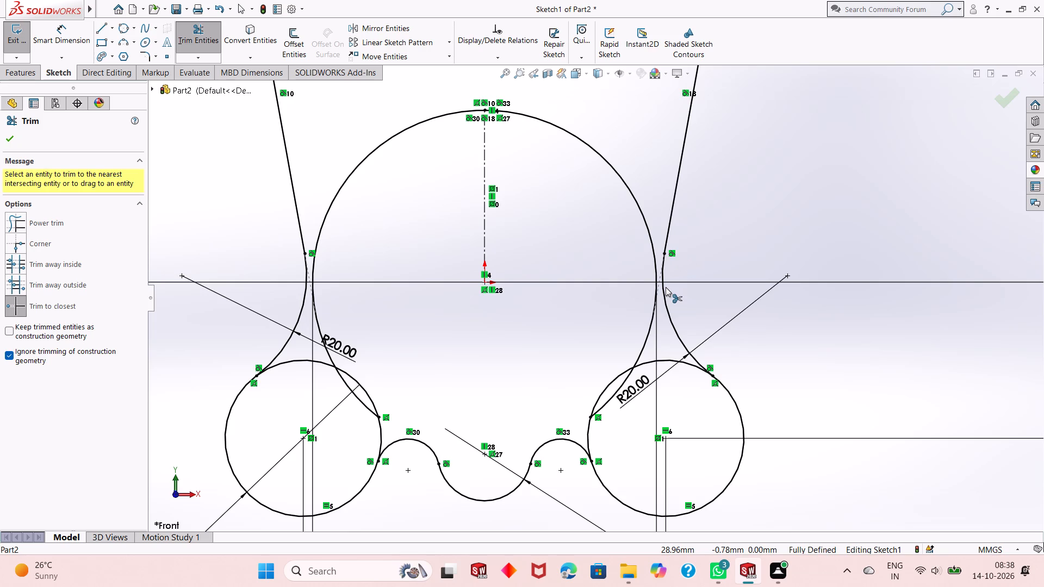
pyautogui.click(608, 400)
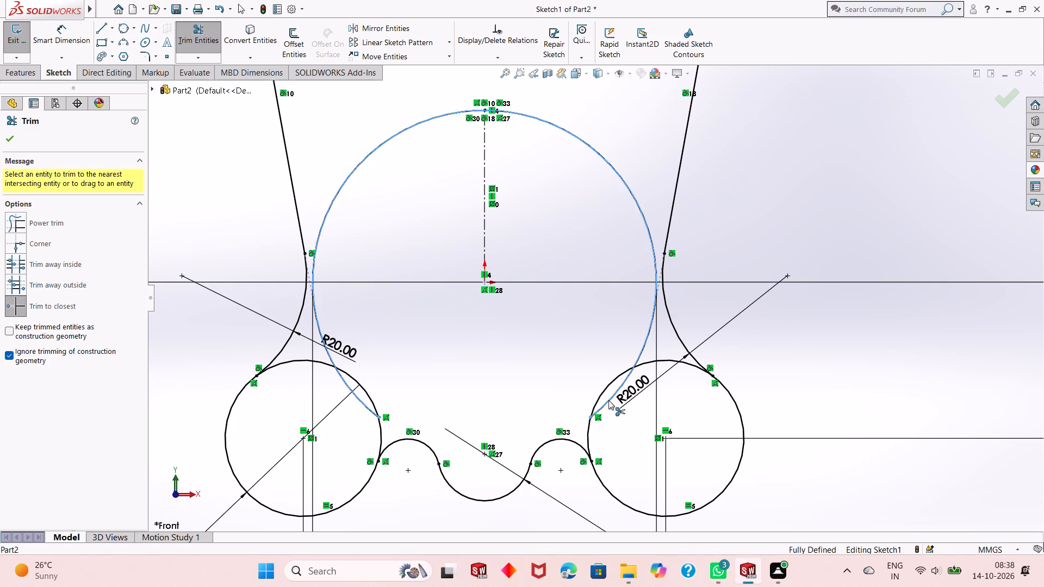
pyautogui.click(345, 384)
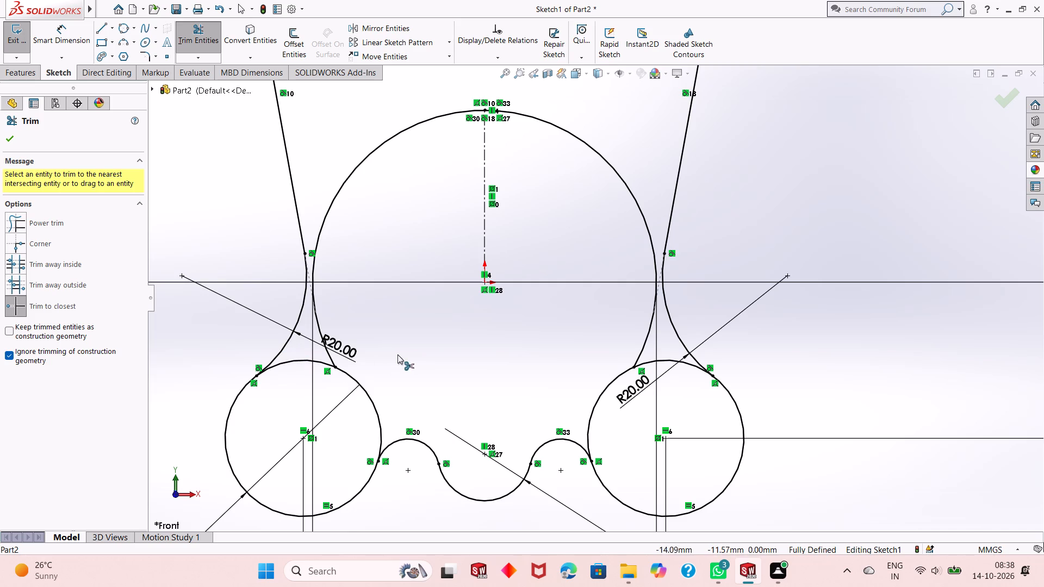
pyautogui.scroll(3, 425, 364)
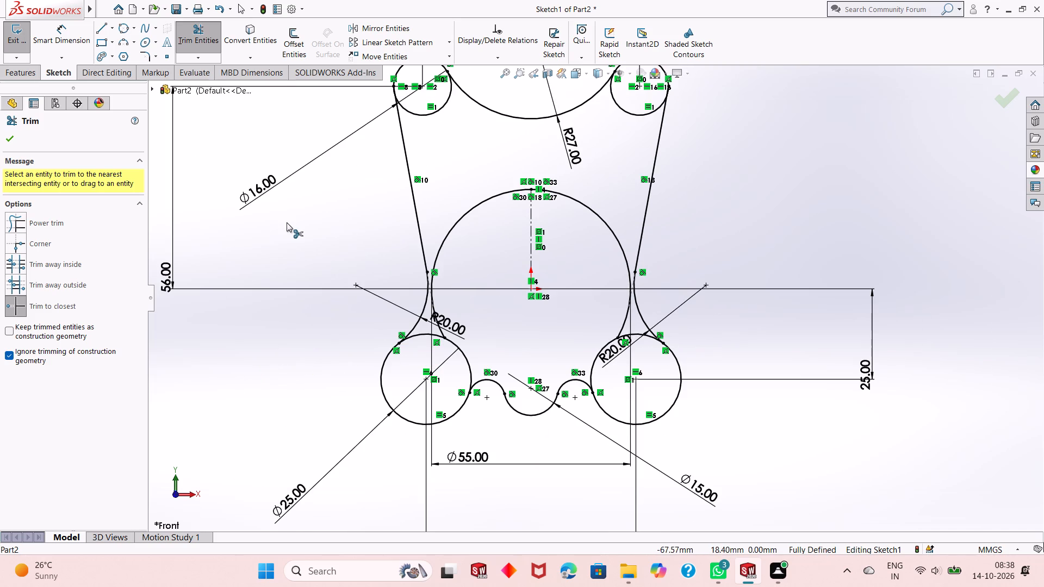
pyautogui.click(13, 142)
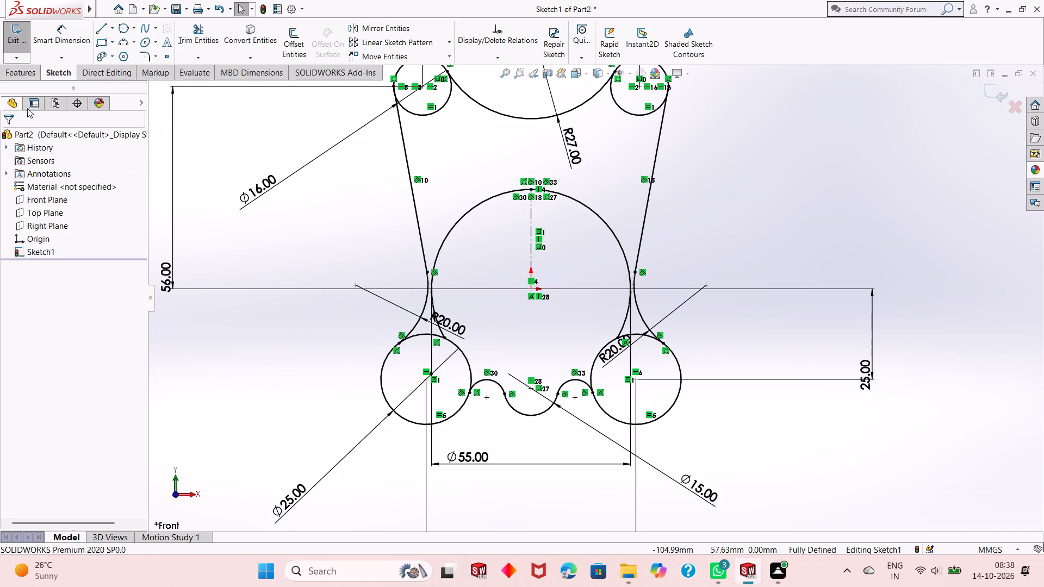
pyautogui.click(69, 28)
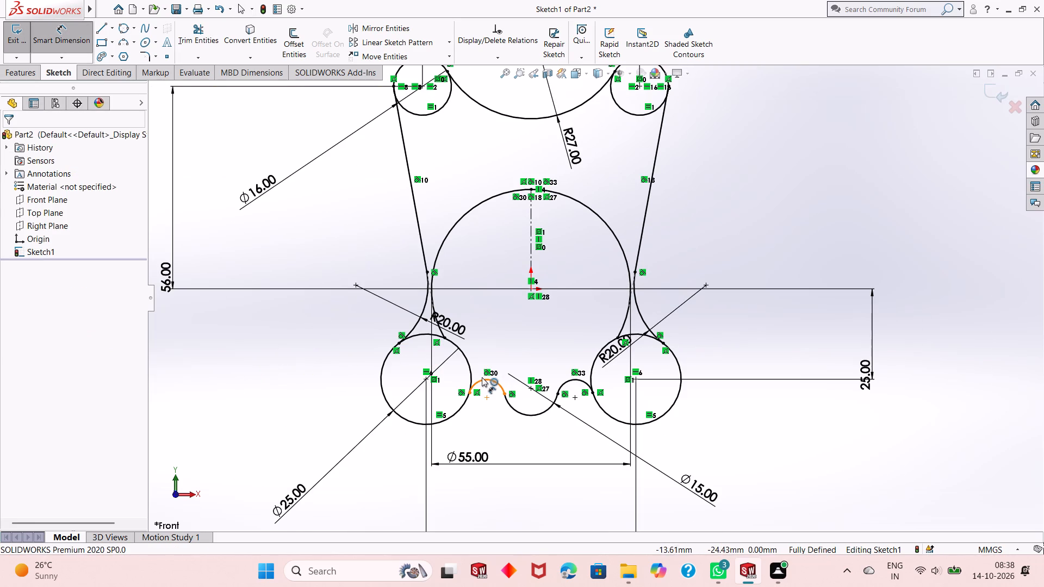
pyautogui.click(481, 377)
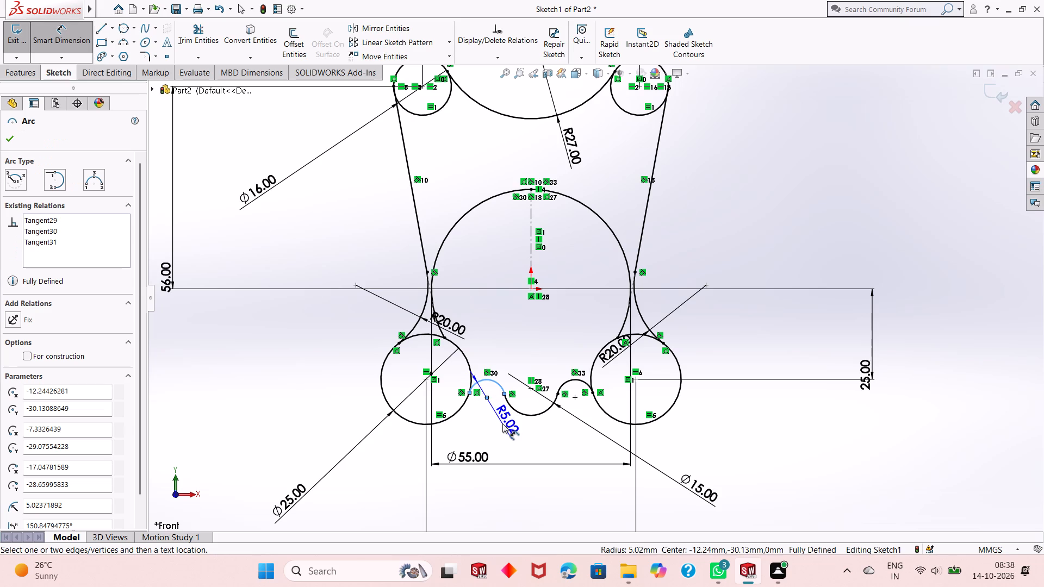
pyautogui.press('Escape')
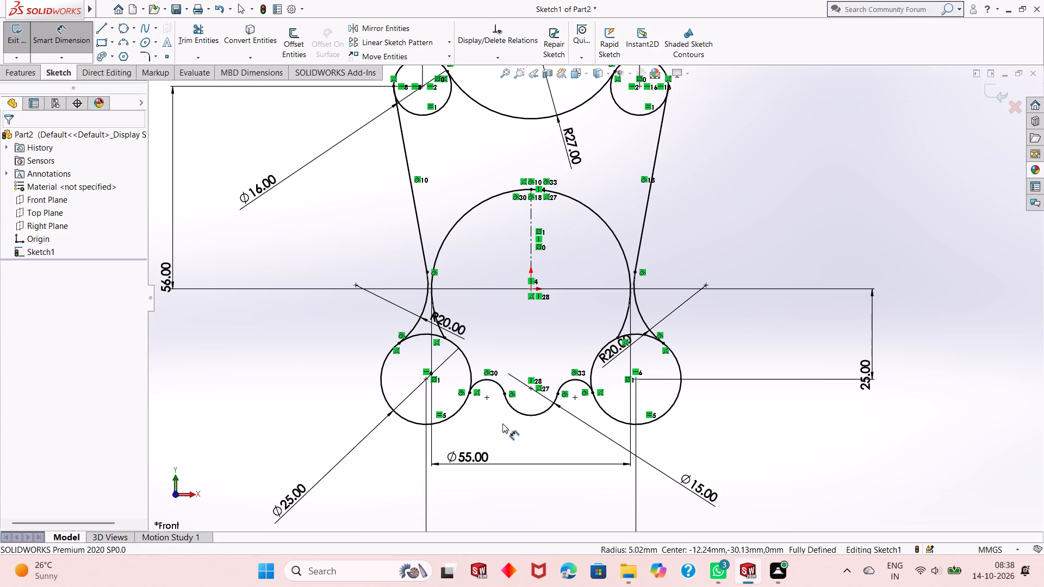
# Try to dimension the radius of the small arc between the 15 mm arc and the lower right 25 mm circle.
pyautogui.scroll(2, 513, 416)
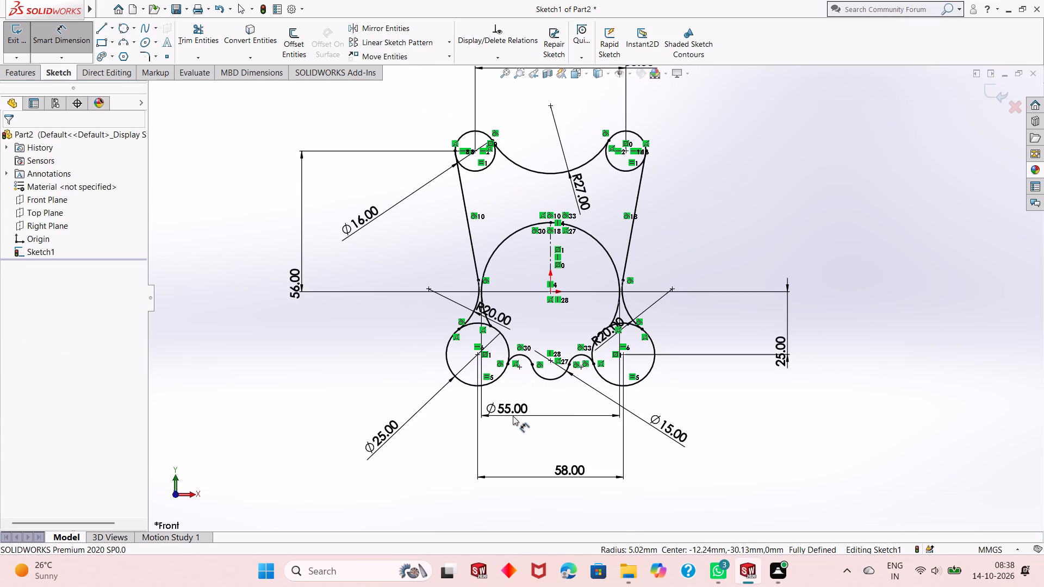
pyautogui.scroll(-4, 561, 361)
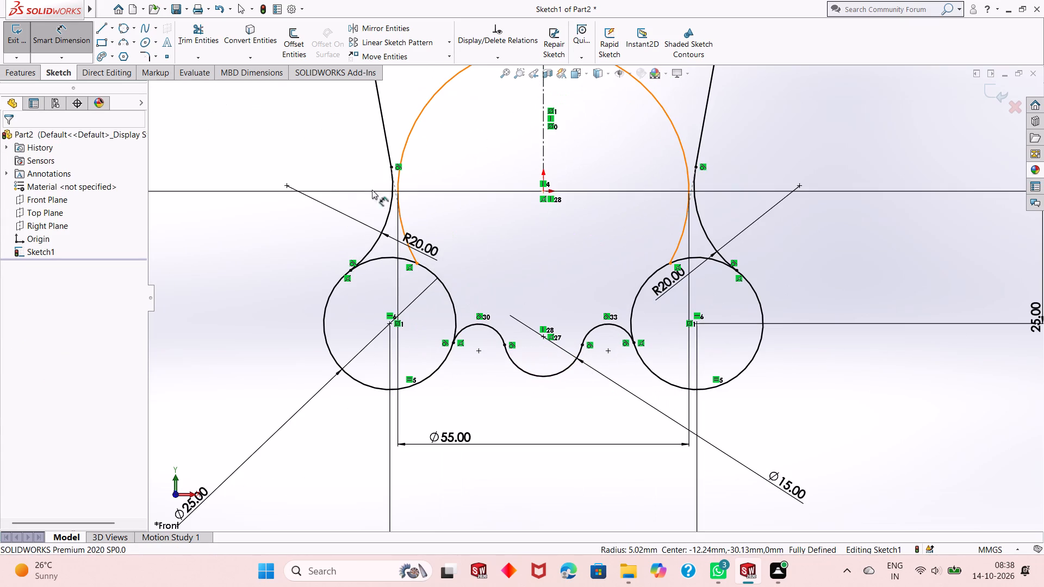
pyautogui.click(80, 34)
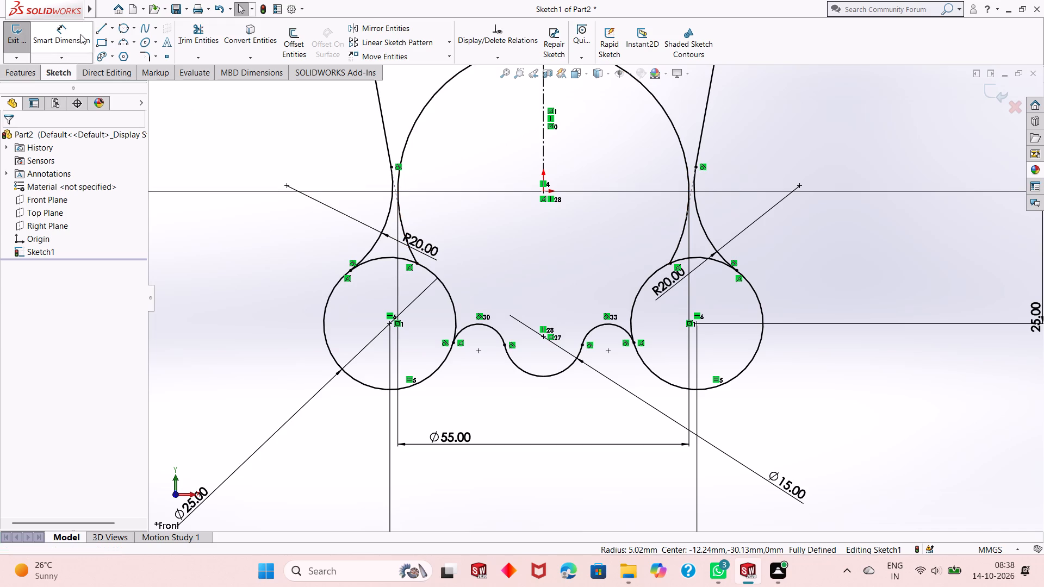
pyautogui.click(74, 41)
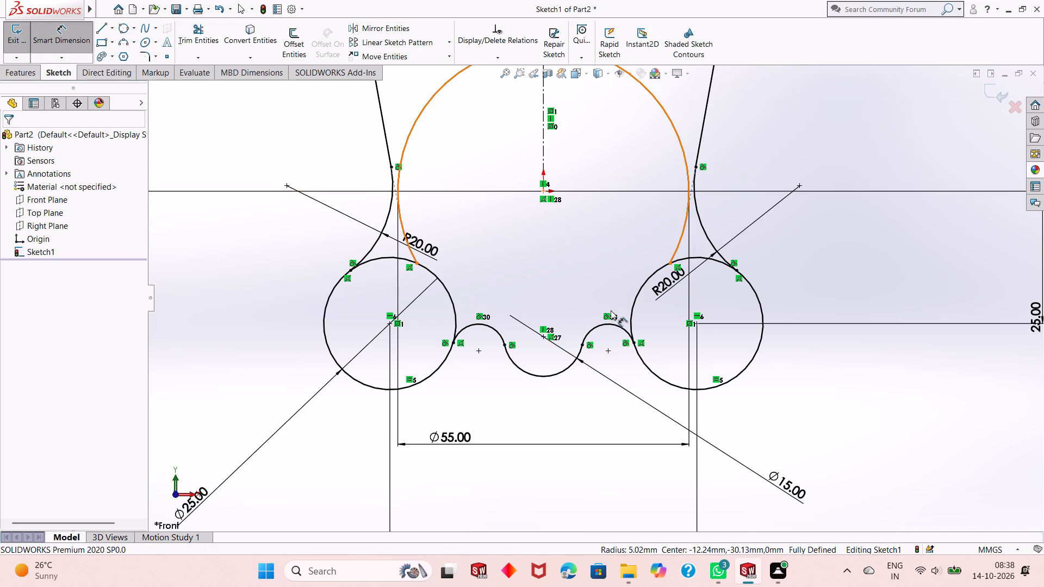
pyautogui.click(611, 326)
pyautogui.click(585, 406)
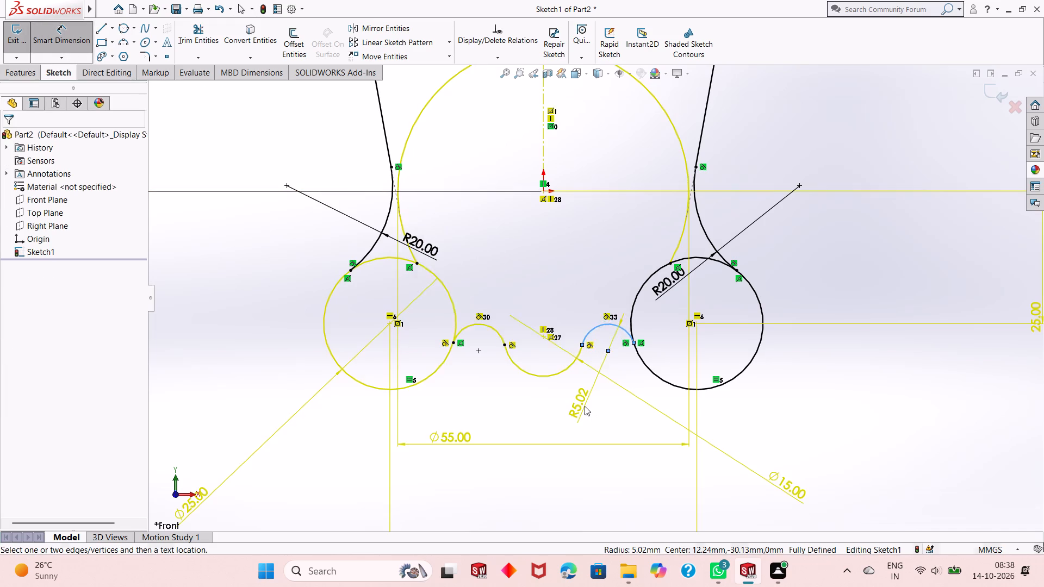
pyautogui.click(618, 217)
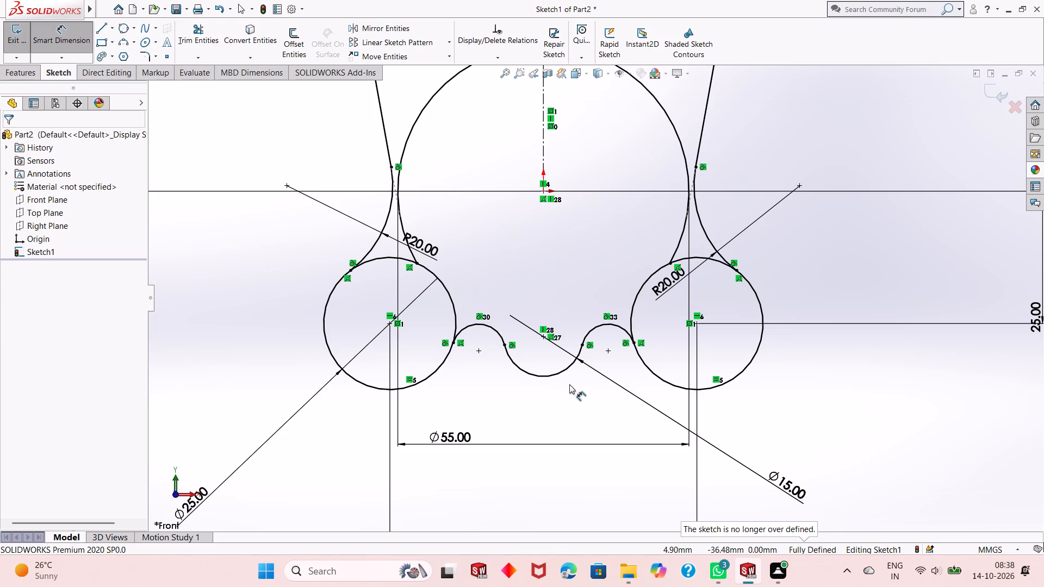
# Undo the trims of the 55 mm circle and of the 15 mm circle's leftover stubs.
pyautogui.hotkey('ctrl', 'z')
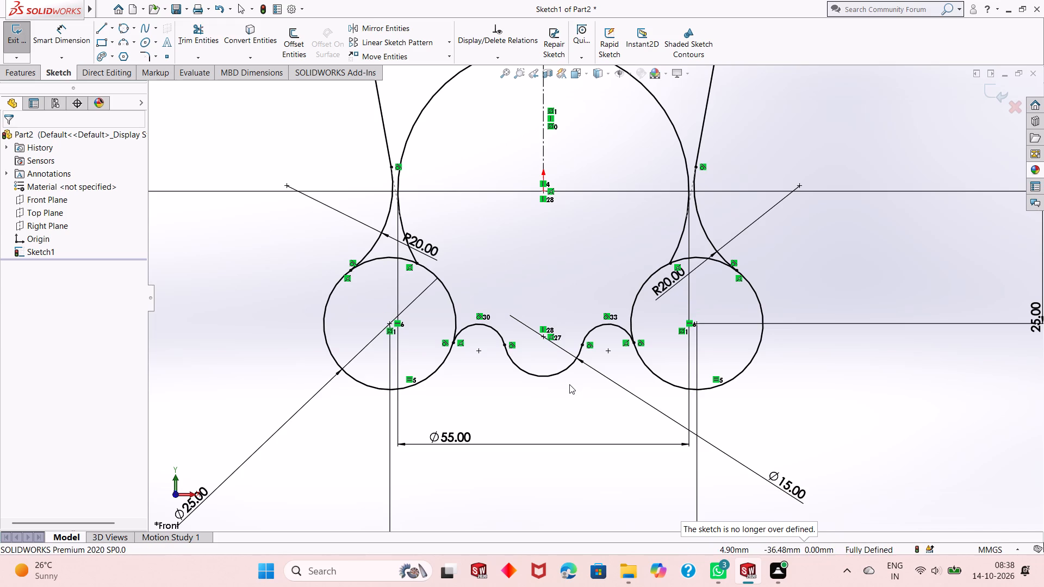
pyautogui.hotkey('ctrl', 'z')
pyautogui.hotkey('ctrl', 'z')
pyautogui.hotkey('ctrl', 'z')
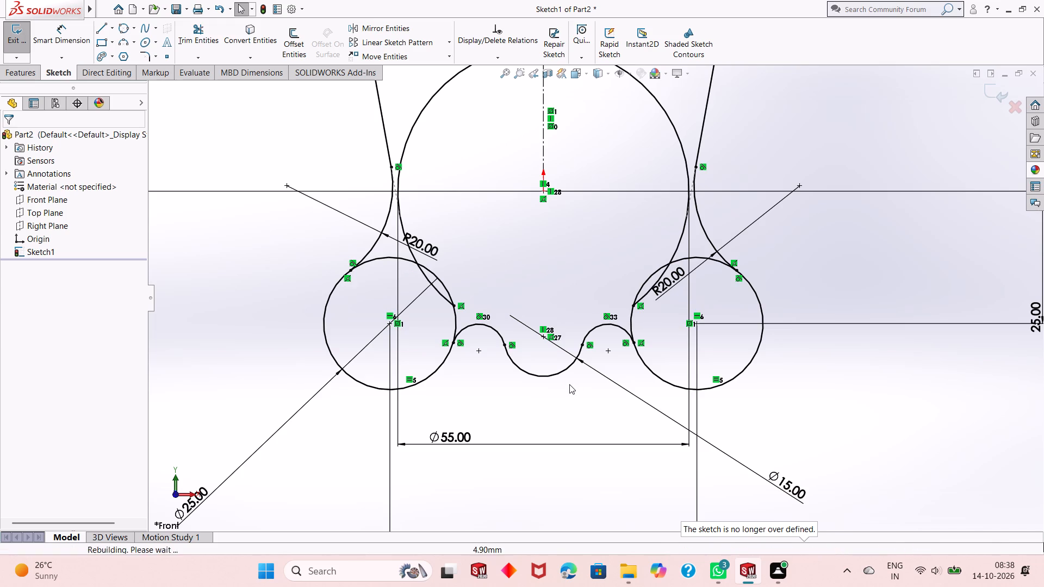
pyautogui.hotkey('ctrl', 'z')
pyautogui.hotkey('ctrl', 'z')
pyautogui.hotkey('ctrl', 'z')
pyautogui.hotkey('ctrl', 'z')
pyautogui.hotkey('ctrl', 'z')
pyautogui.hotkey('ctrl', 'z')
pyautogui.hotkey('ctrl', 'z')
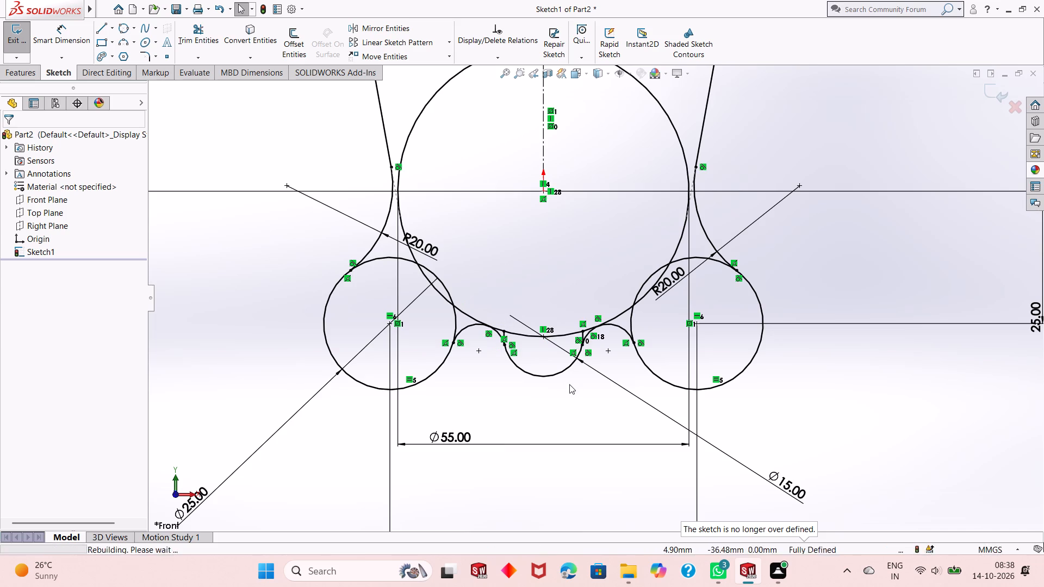
# Undo the two small arcs beside the 15 mm circle and the trimming of that circle.
pyautogui.hotkey('ctrl', 'z')
pyautogui.hotkey('ctrl', 'z')
pyautogui.hotkey('ctrl', 'z')
pyautogui.hotkey('ctrl', 'z')
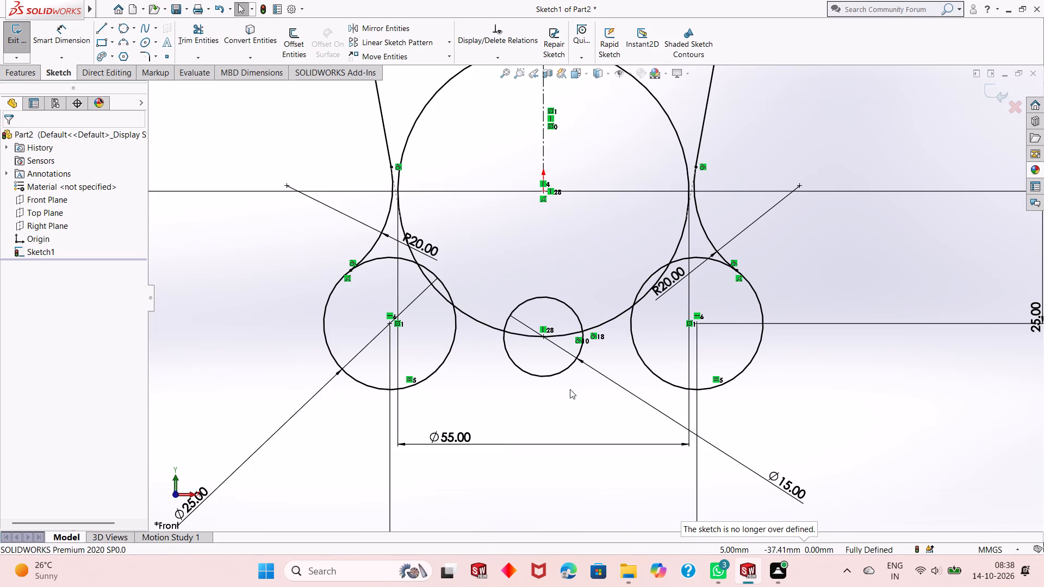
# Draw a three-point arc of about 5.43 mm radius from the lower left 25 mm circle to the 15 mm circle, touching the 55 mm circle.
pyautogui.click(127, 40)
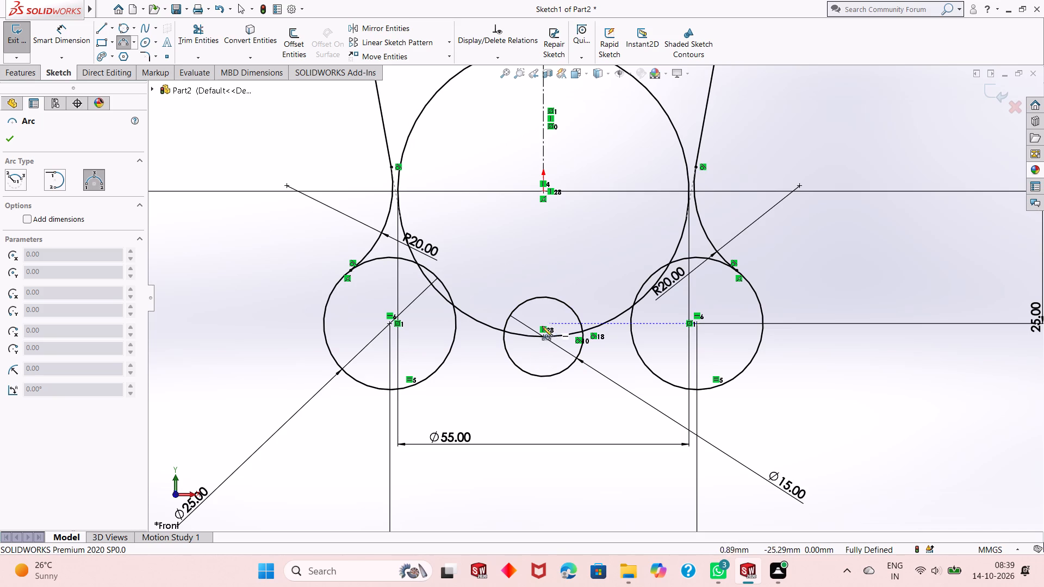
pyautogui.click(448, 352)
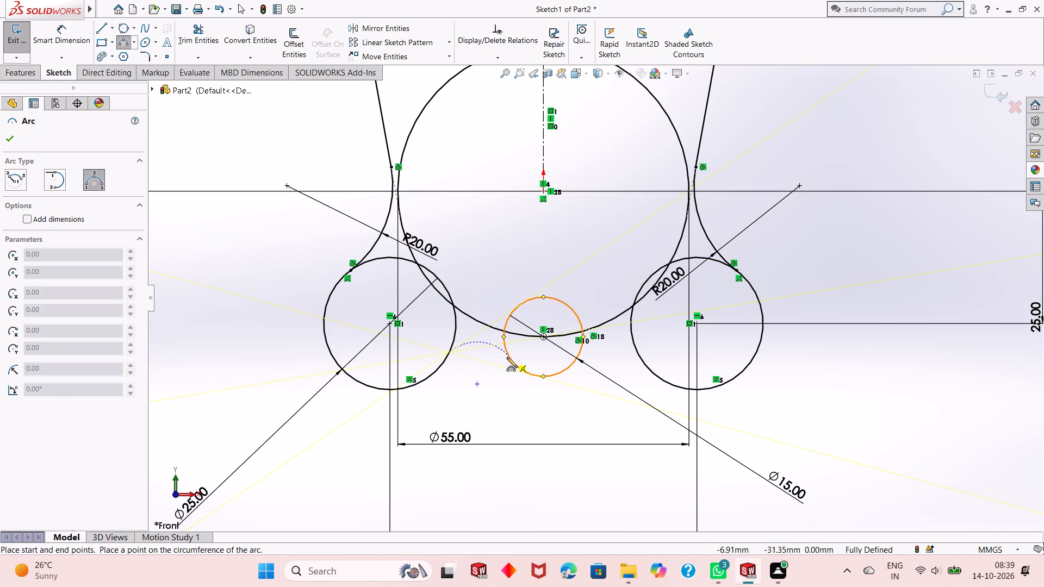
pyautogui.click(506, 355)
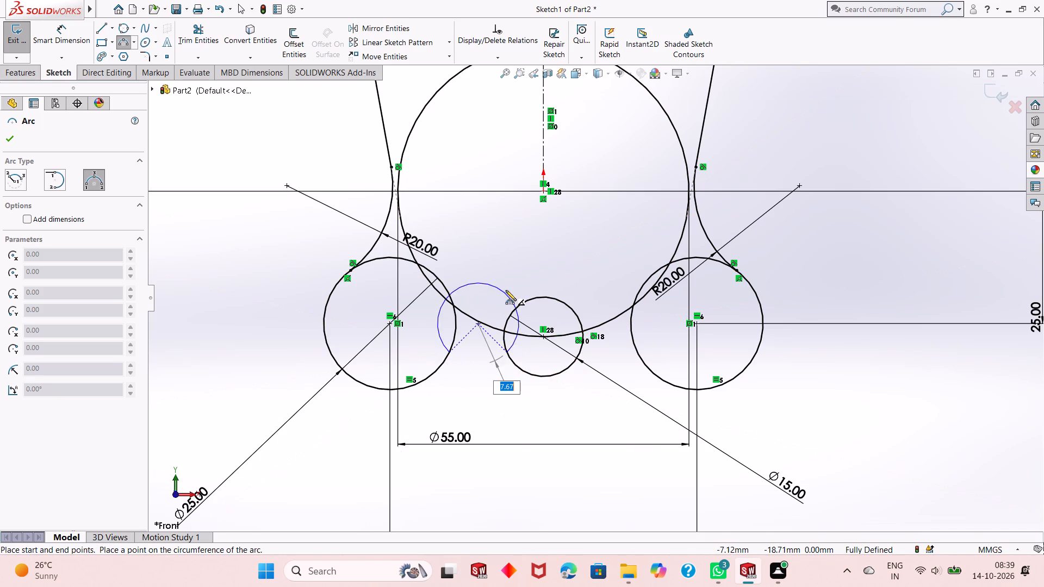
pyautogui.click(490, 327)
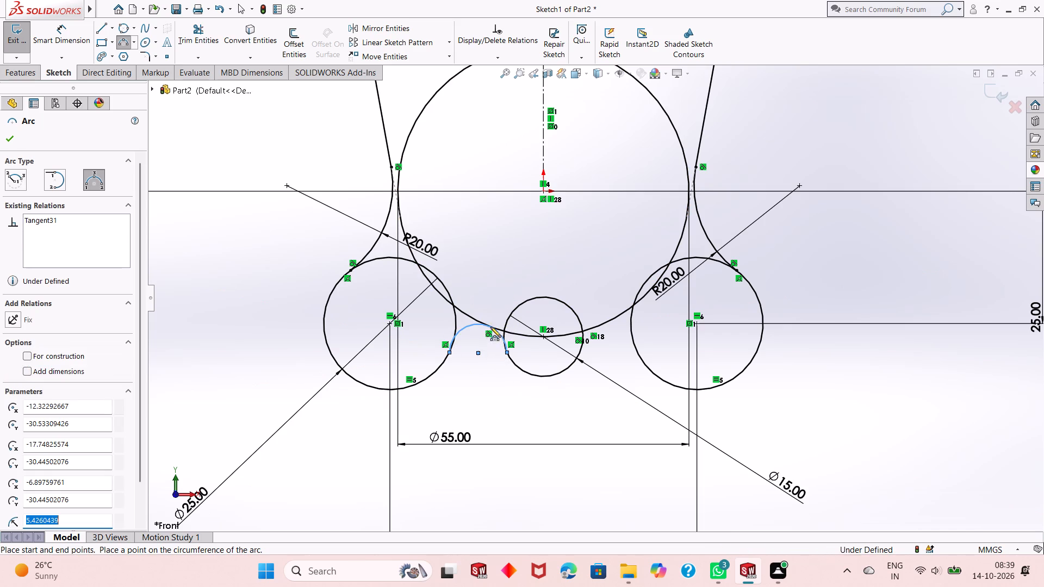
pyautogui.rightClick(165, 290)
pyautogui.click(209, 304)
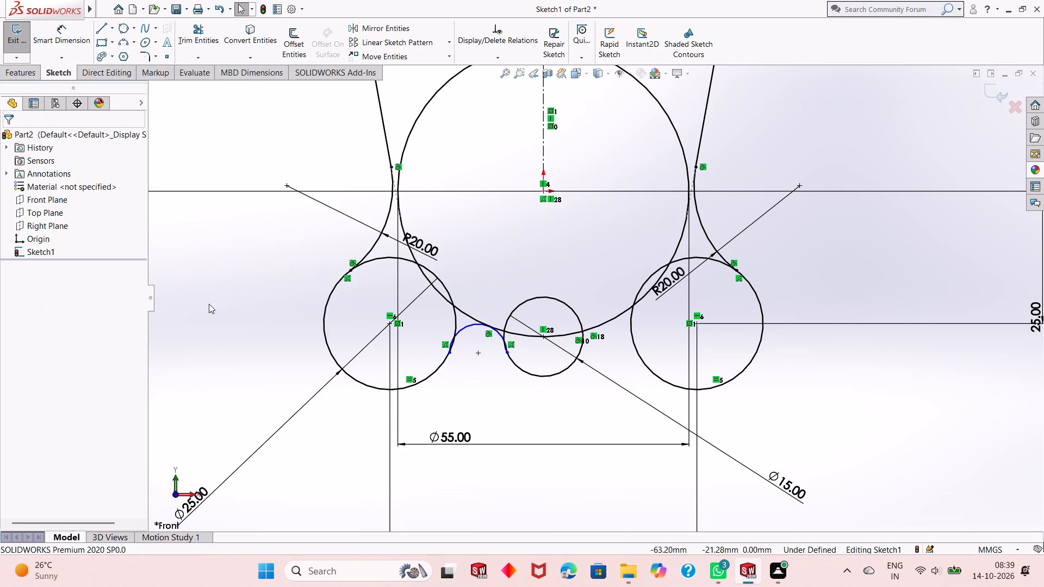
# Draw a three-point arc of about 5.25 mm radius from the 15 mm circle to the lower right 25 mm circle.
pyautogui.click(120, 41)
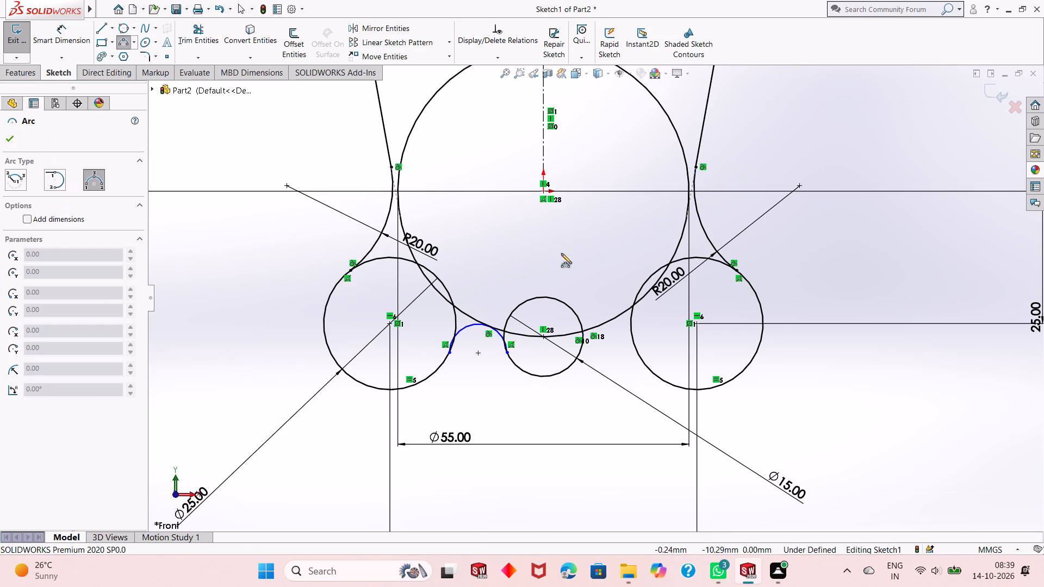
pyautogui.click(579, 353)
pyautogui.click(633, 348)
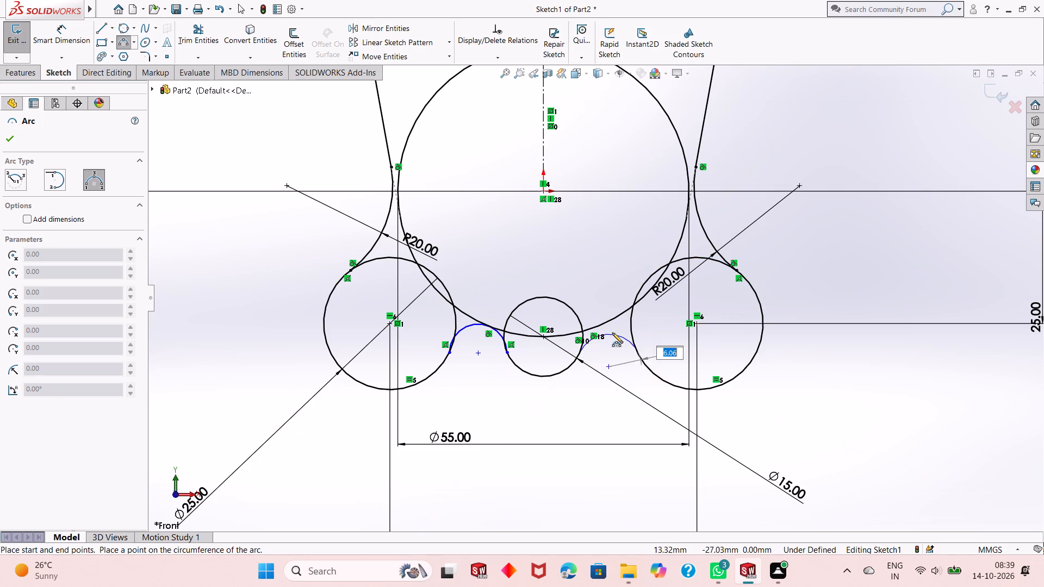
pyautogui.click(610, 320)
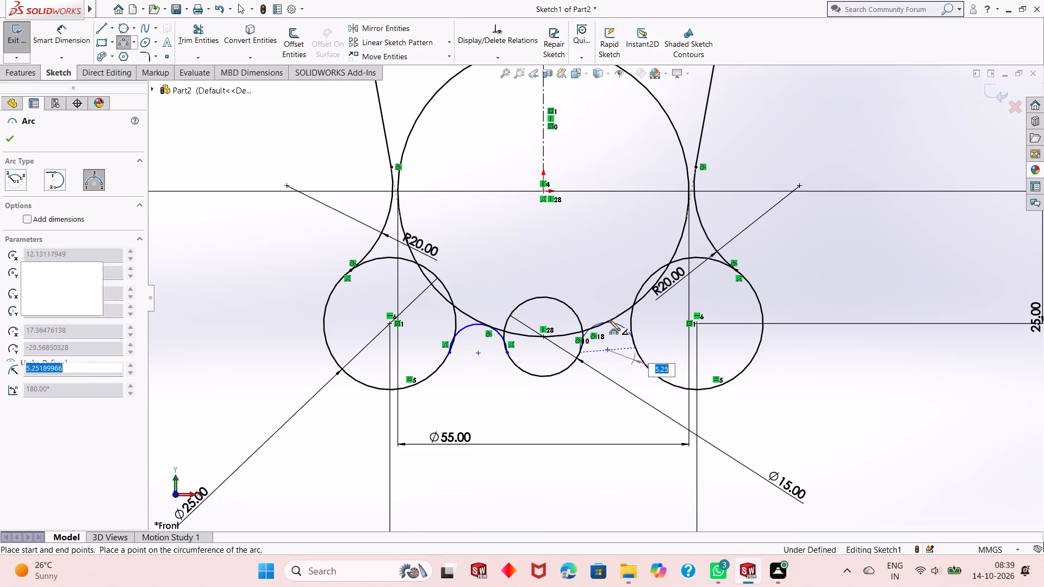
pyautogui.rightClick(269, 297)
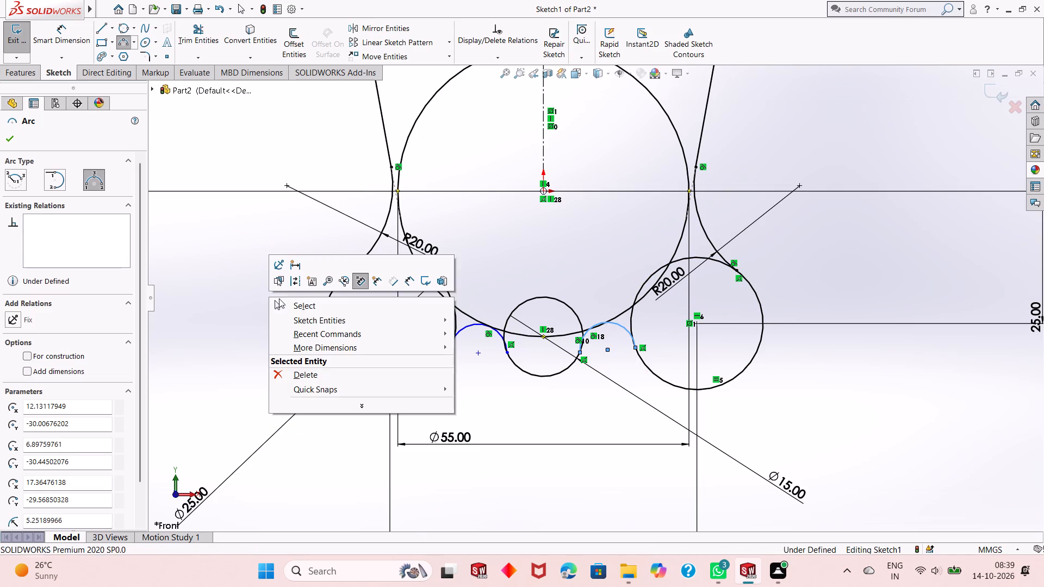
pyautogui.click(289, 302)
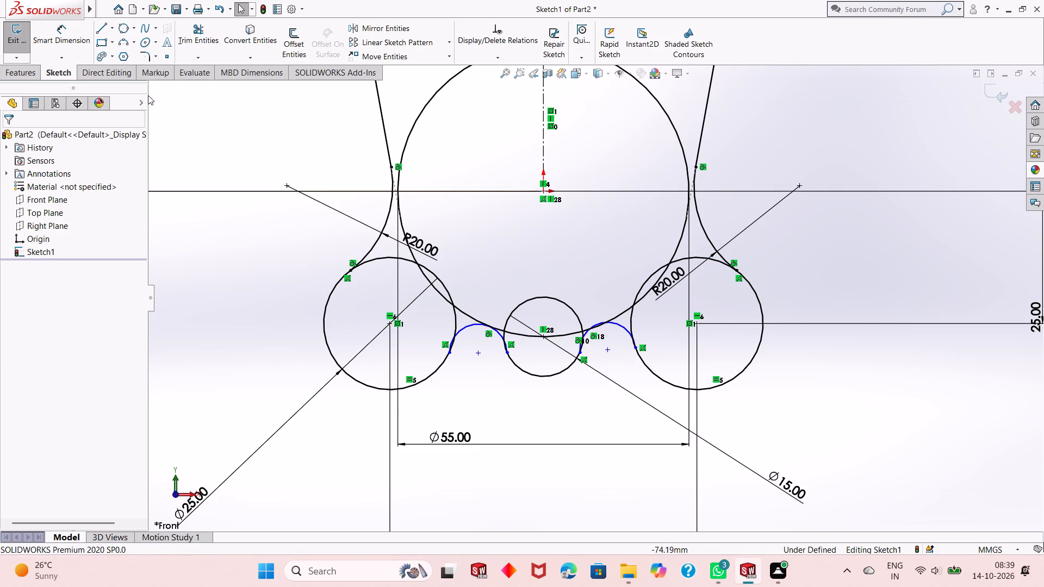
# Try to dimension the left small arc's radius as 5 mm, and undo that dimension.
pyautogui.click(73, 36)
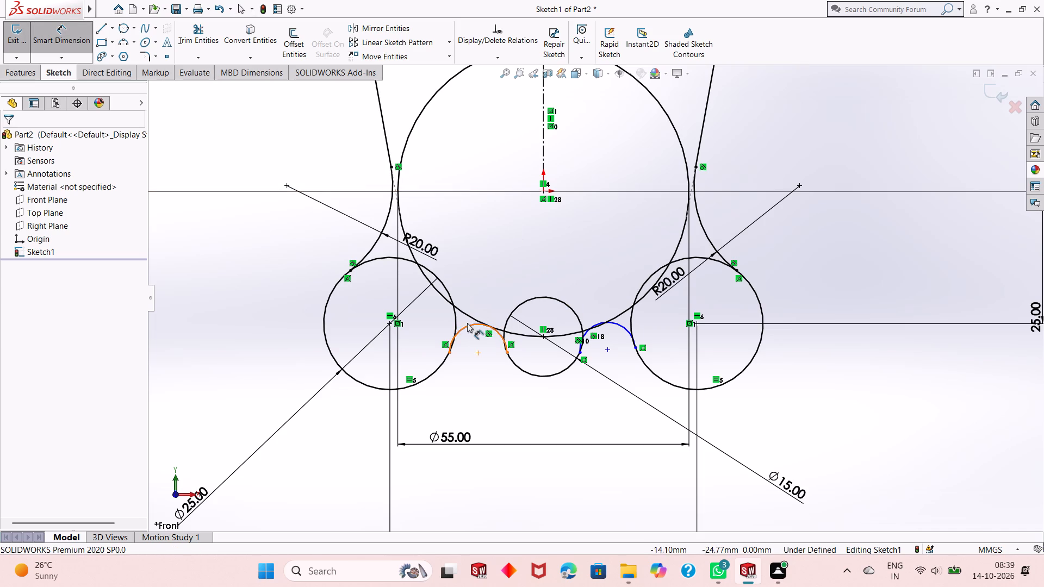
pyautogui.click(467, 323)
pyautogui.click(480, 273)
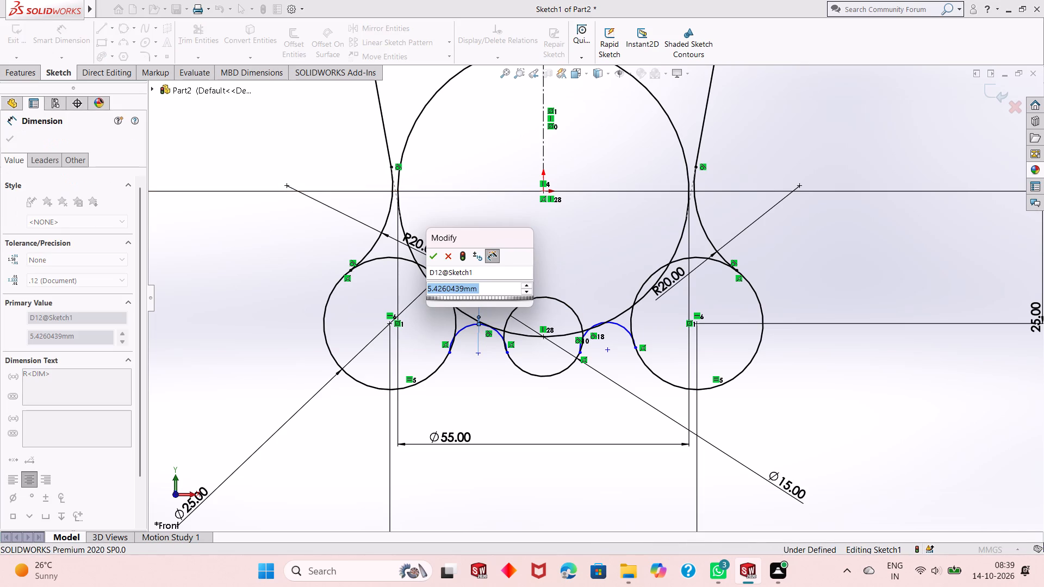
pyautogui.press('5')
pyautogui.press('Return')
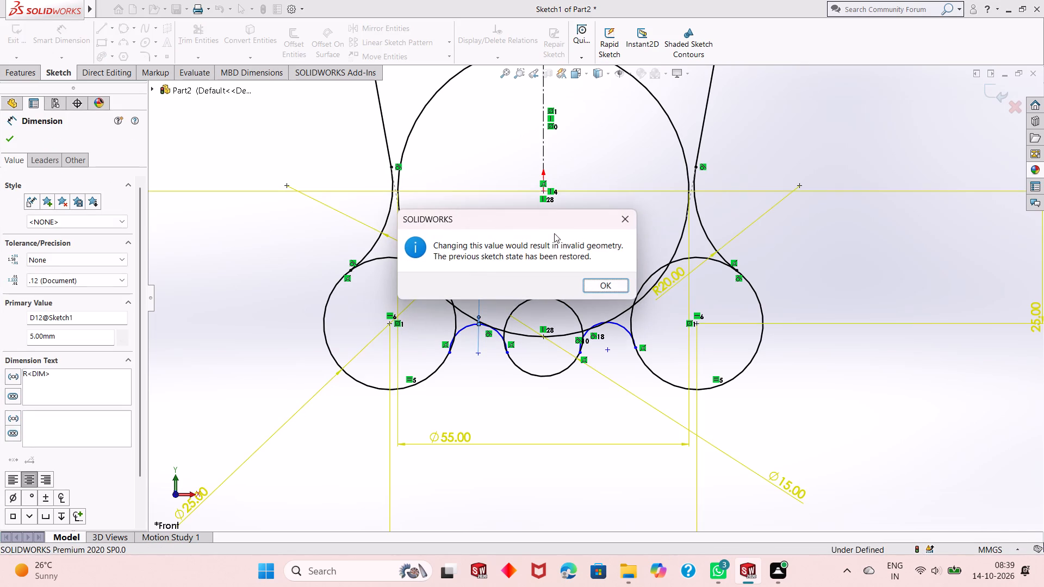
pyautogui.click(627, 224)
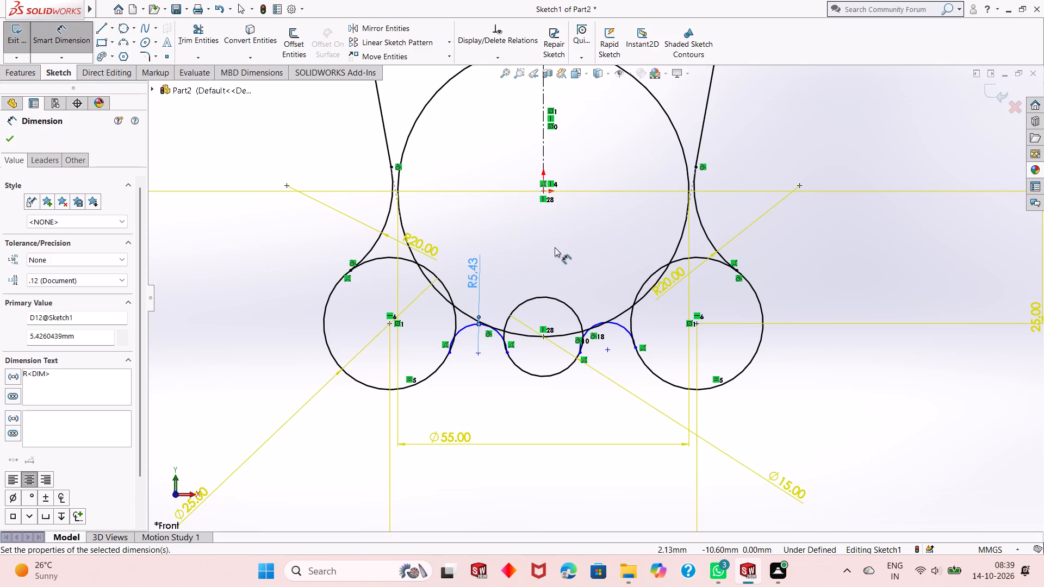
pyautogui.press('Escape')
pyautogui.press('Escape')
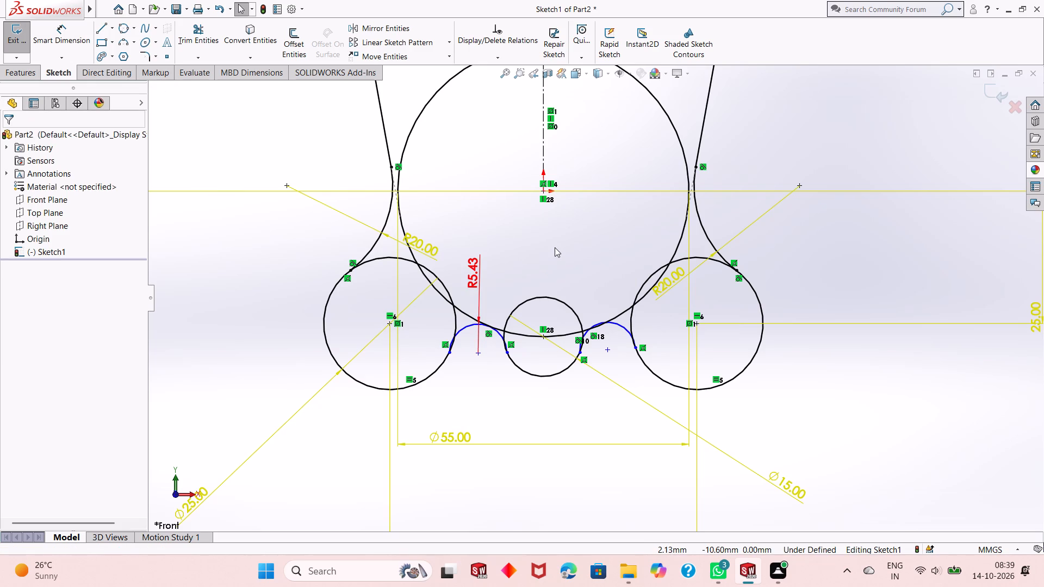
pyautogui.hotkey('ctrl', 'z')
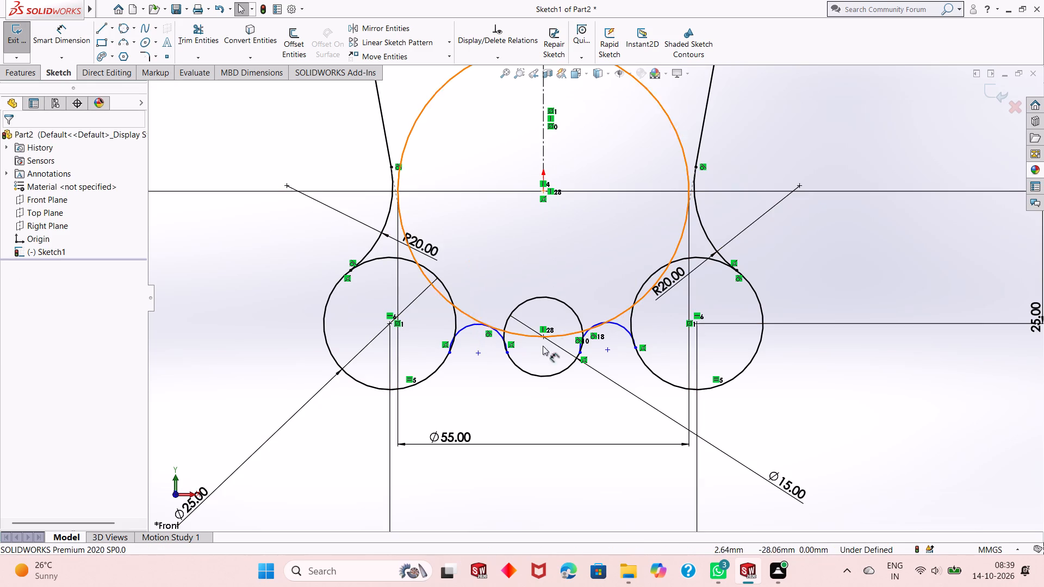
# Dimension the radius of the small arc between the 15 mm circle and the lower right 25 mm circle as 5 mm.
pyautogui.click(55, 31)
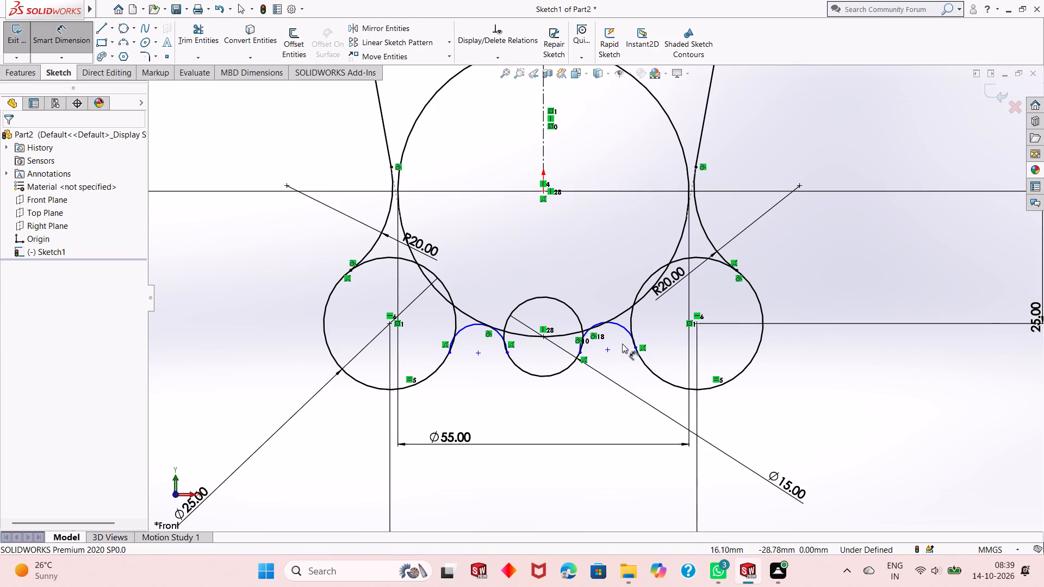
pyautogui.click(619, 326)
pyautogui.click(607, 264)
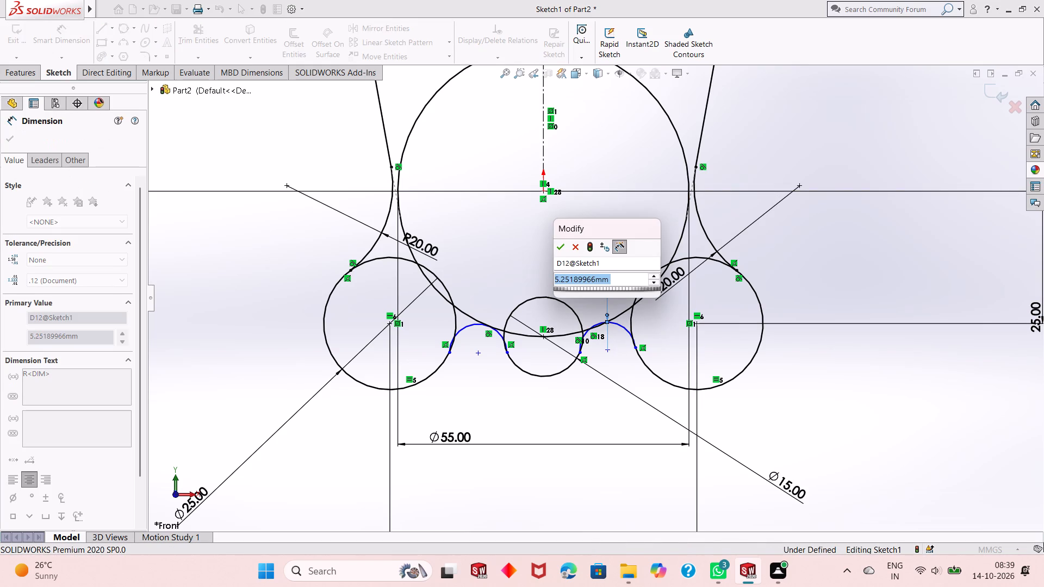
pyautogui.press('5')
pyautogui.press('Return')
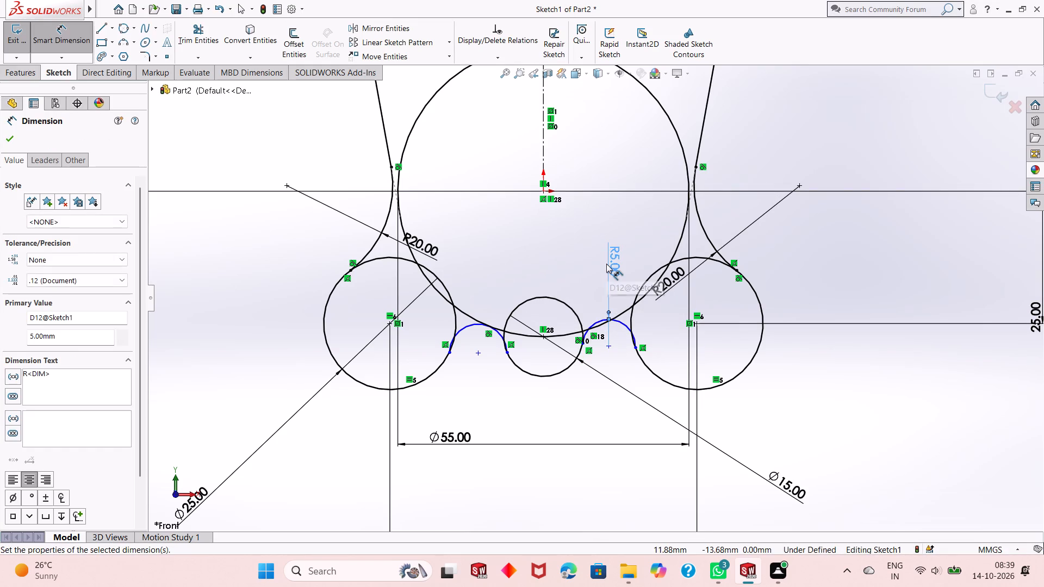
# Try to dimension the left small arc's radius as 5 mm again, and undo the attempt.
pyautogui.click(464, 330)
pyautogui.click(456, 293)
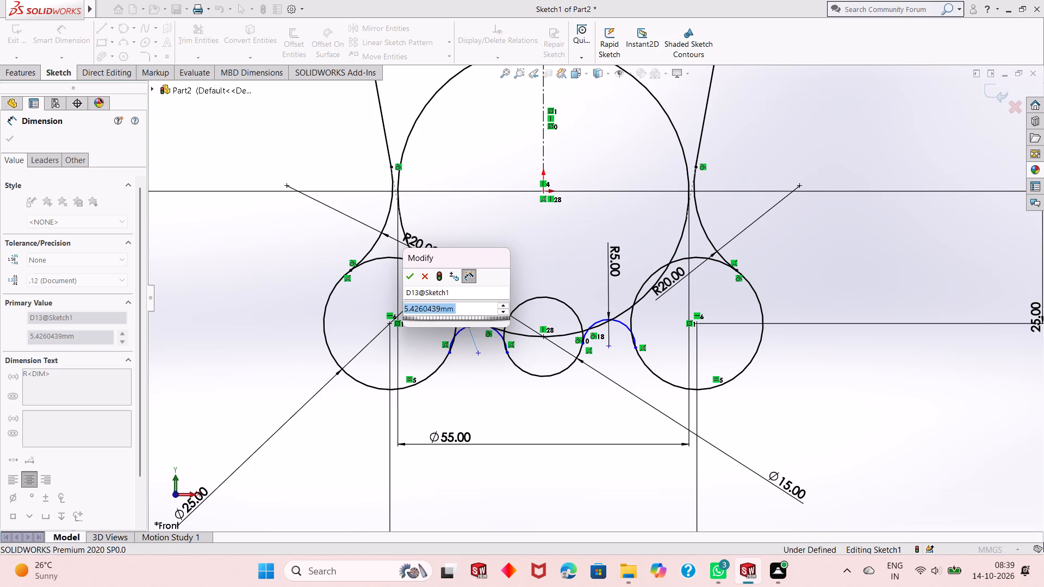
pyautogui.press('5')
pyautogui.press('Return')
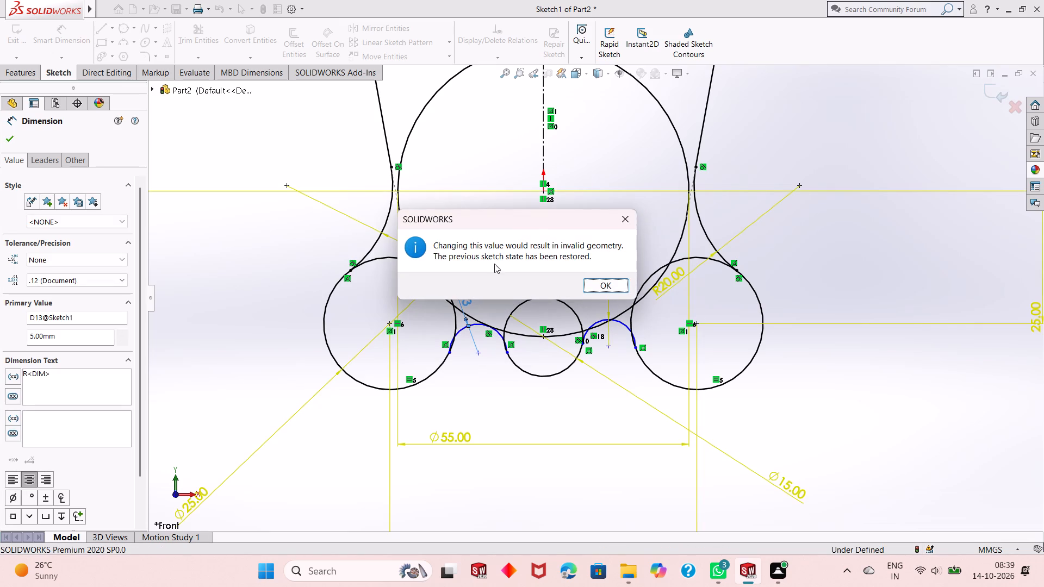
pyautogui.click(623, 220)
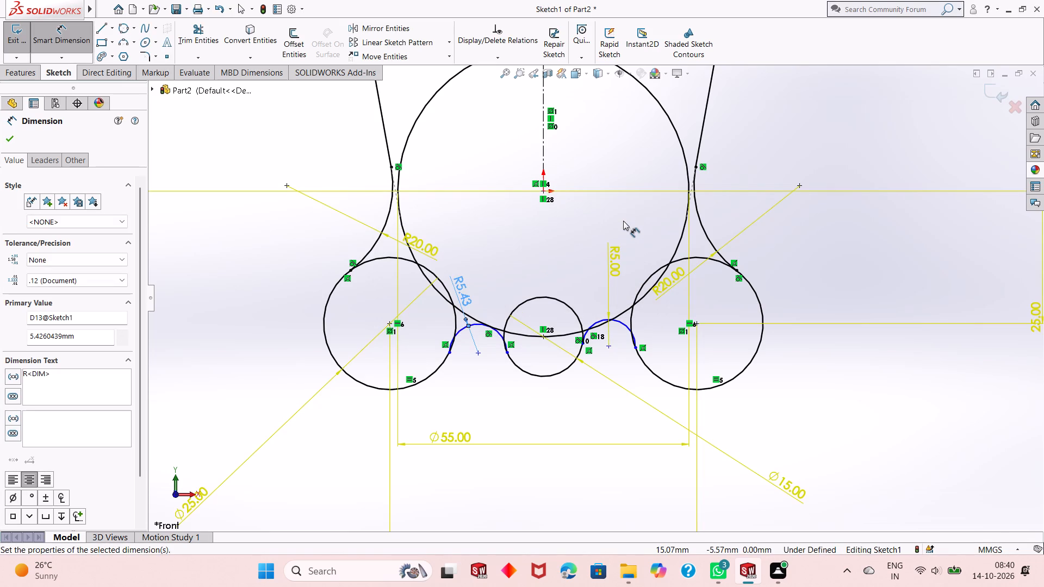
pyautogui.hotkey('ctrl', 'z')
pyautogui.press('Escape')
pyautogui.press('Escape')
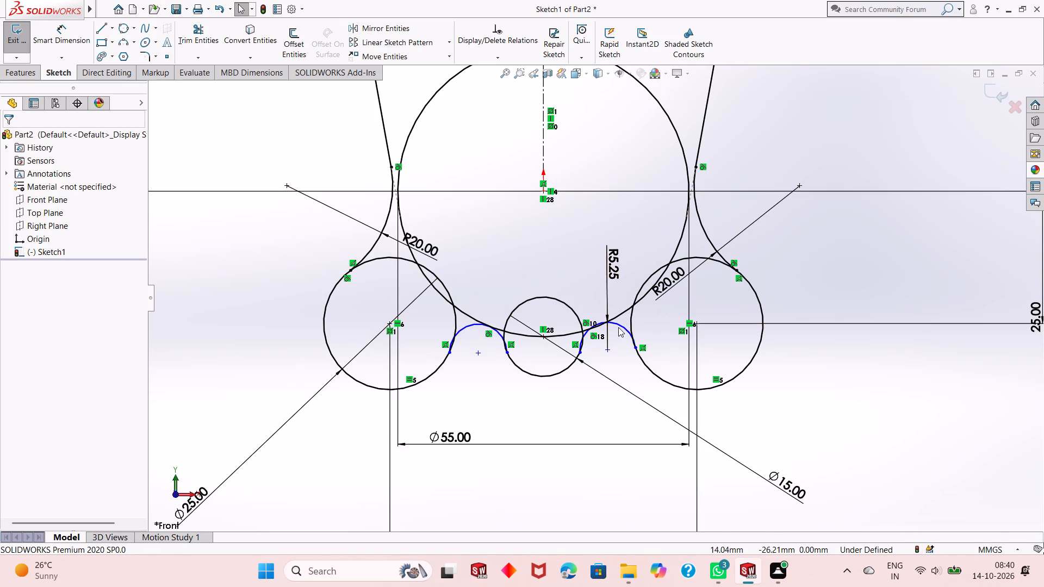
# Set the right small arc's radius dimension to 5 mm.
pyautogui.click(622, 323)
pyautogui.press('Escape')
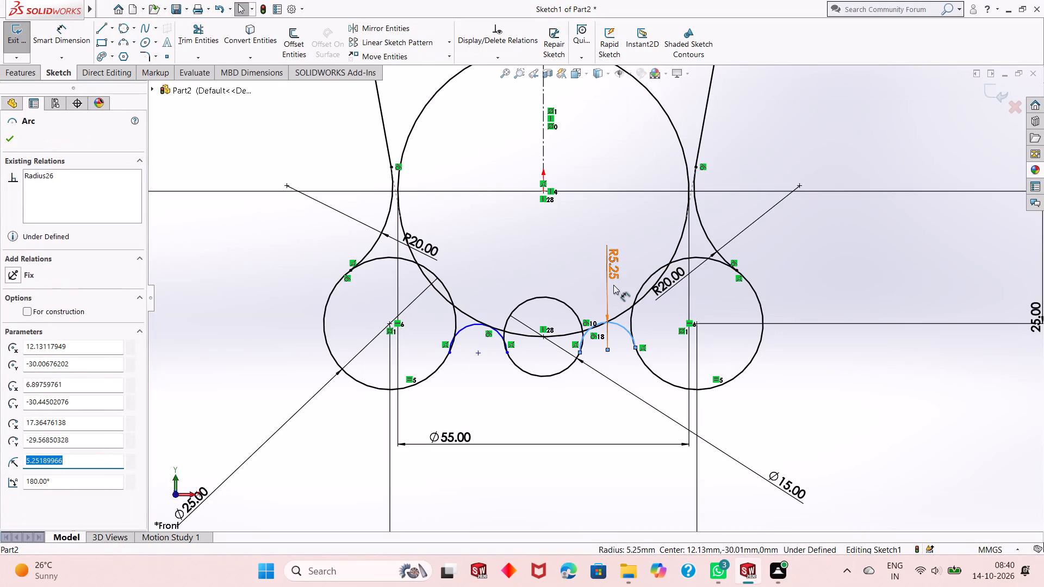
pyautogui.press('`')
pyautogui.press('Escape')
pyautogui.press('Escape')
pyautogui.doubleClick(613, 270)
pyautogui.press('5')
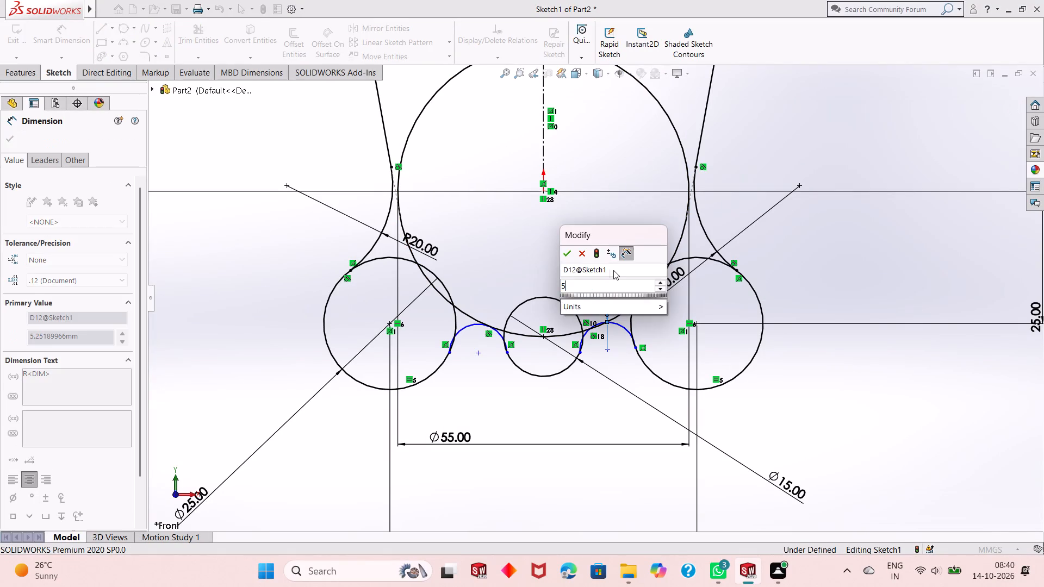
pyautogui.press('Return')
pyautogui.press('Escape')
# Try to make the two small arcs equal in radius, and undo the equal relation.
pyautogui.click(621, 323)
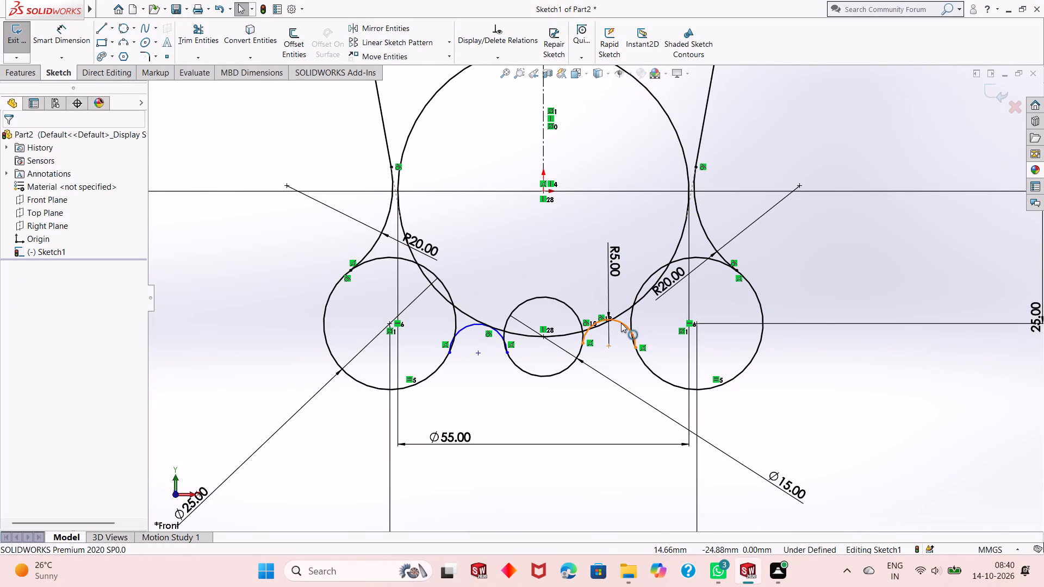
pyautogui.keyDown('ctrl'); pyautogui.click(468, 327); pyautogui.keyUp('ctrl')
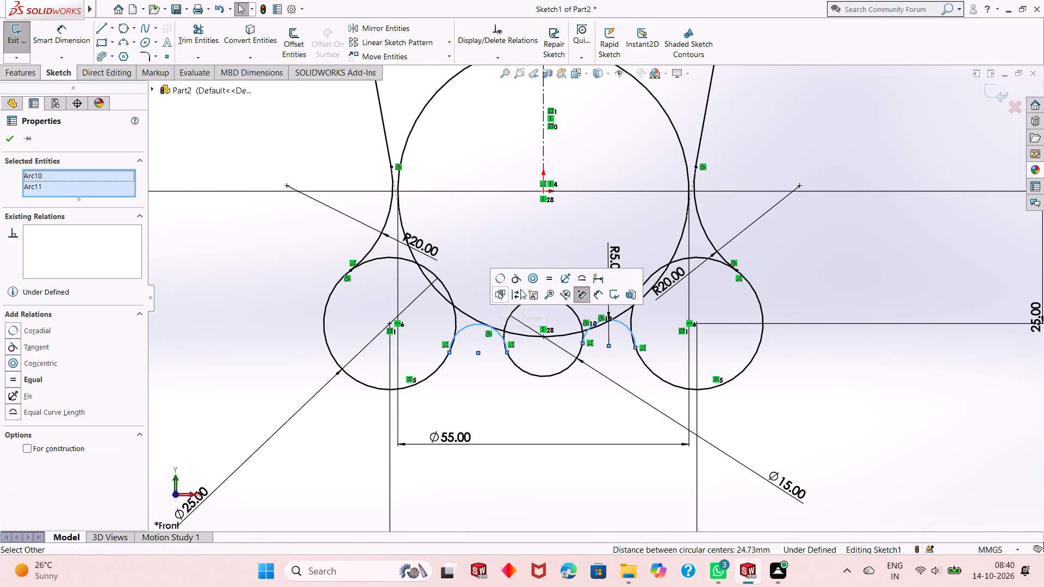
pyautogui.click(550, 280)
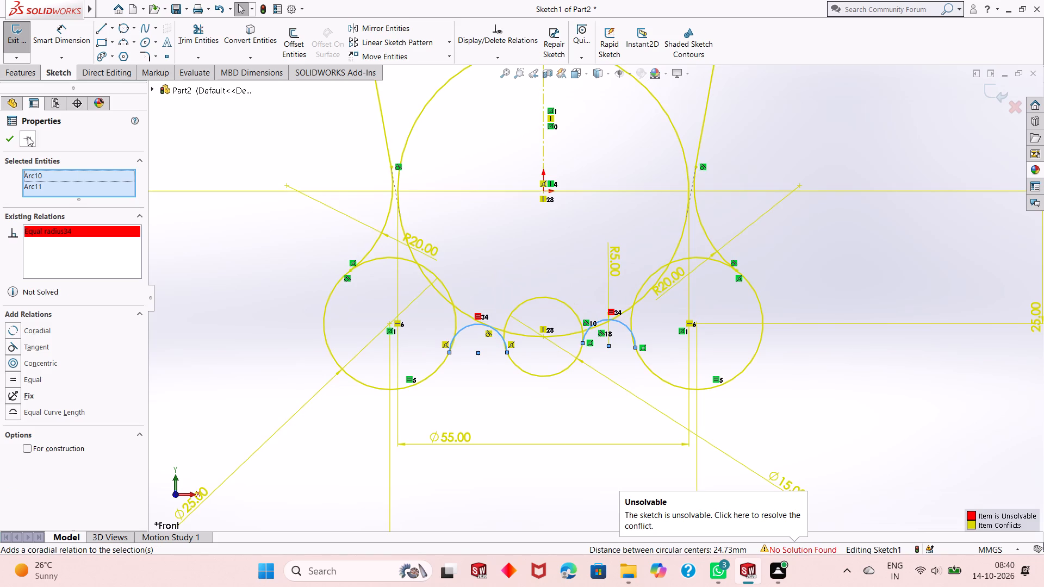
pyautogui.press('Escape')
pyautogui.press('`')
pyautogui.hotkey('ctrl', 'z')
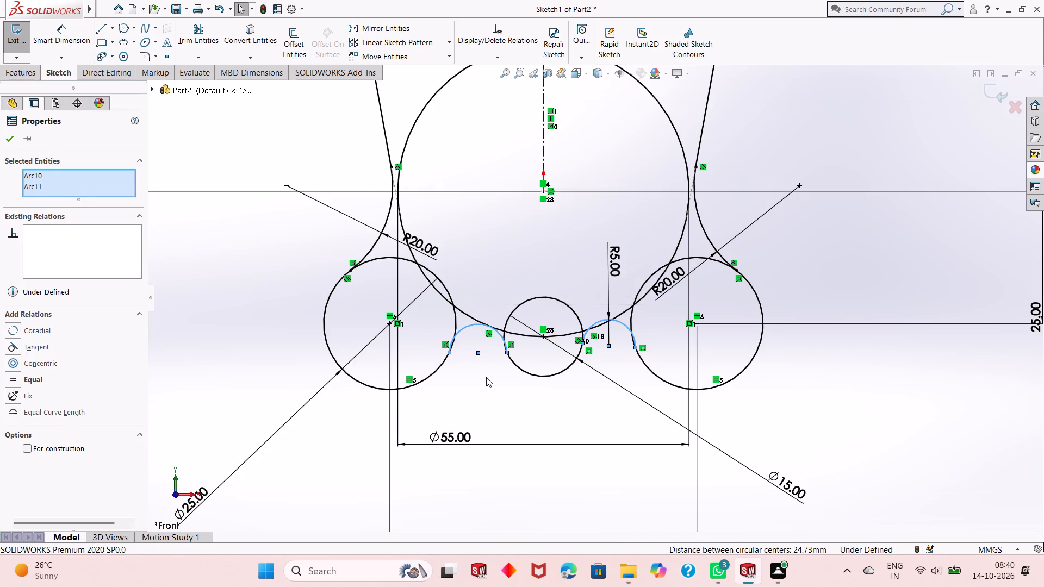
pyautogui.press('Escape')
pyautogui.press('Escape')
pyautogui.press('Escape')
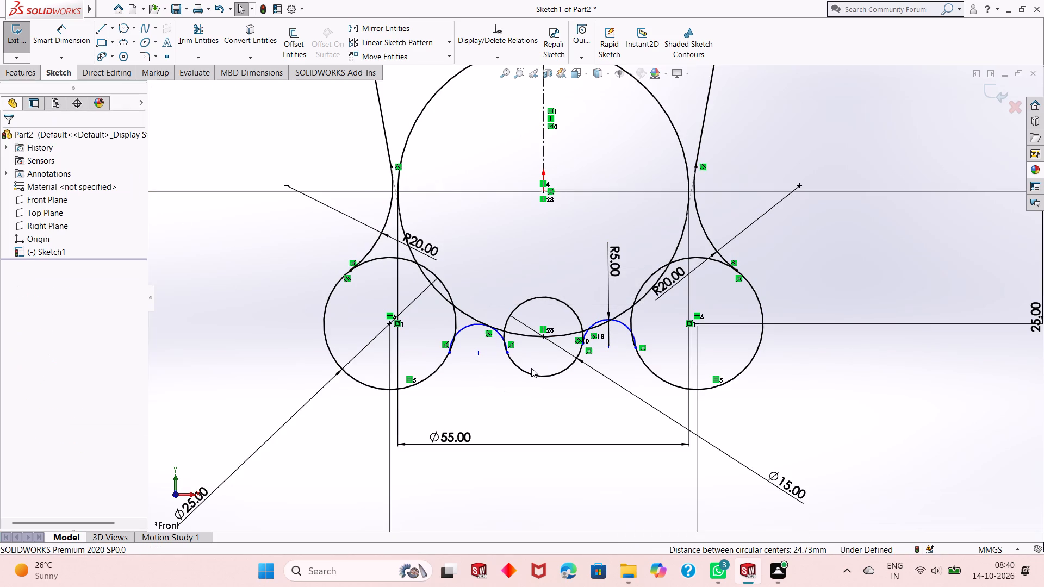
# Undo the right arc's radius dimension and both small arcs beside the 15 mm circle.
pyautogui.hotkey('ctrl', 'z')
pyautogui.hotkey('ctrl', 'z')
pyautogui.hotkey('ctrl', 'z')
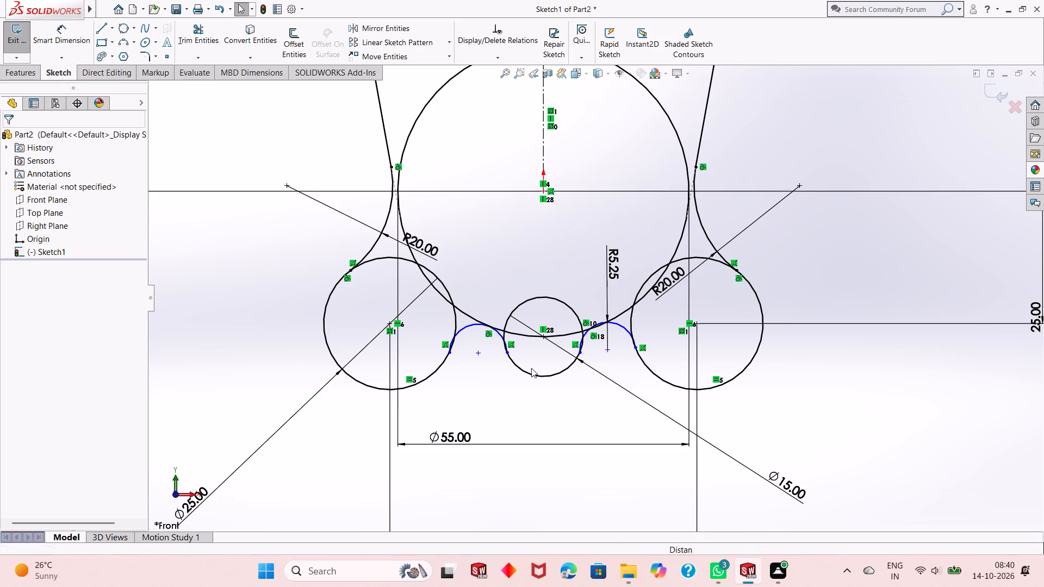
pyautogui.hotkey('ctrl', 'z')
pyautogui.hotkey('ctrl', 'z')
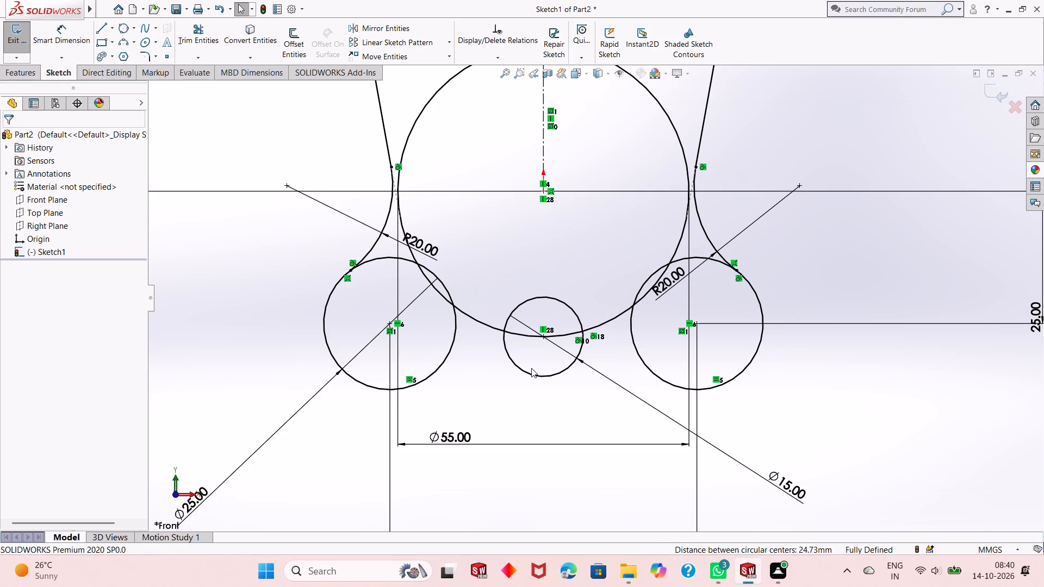
# Draw two three-point arcs of 5 mm radius bridging the gaps between the 15 mm circle and the 25 mm circles on either side.
pyautogui.click(122, 47)
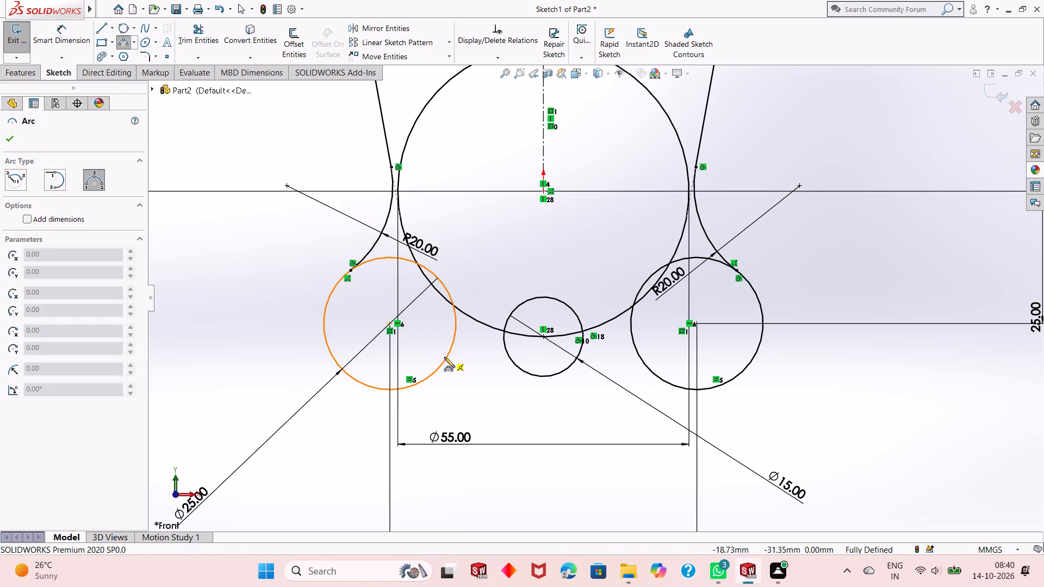
pyautogui.click(444, 361)
pyautogui.click(511, 357)
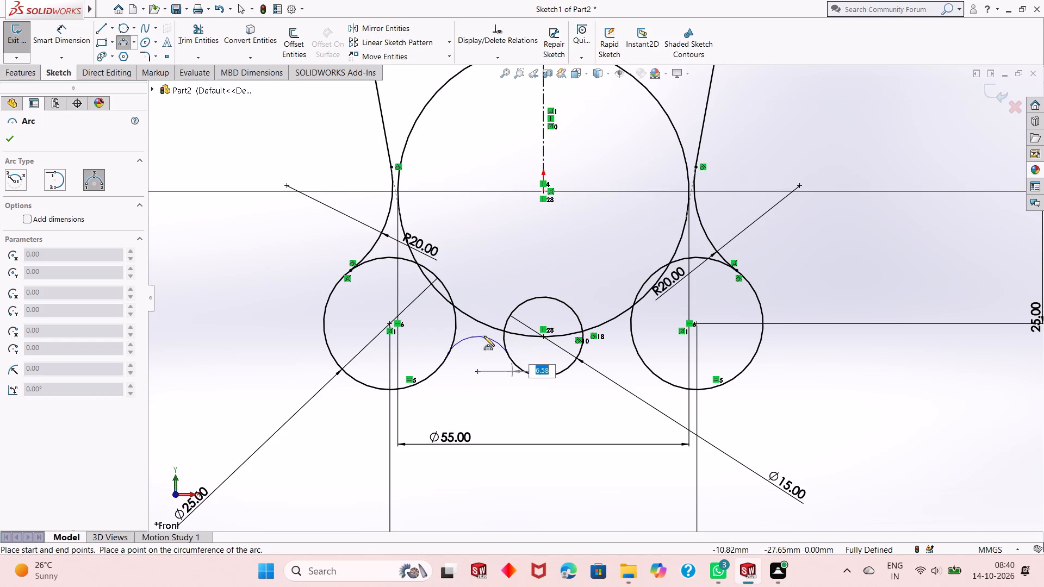
pyautogui.press('5')
pyautogui.press('Return')
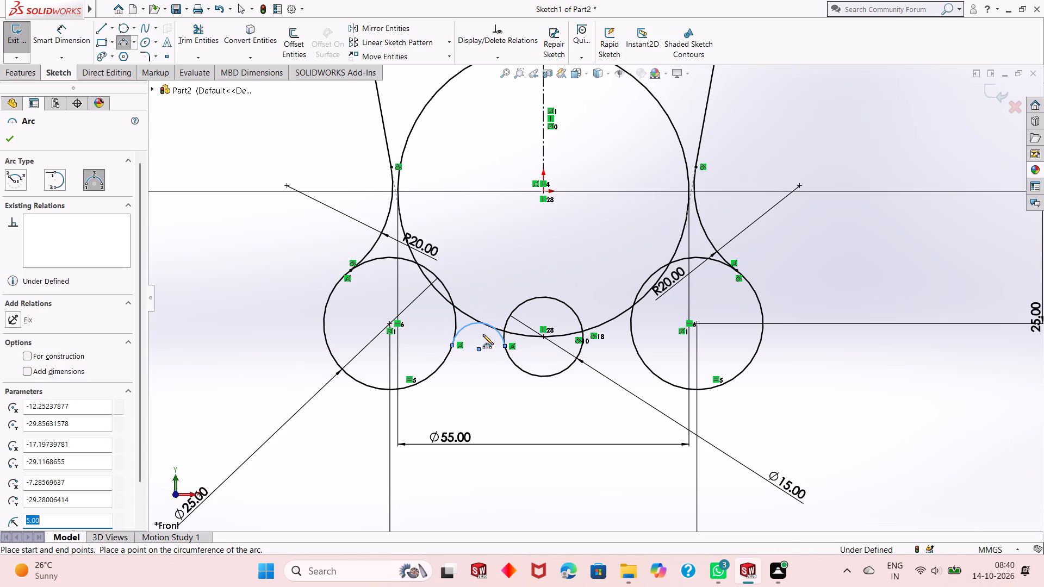
pyautogui.click(577, 357)
pyautogui.click(636, 354)
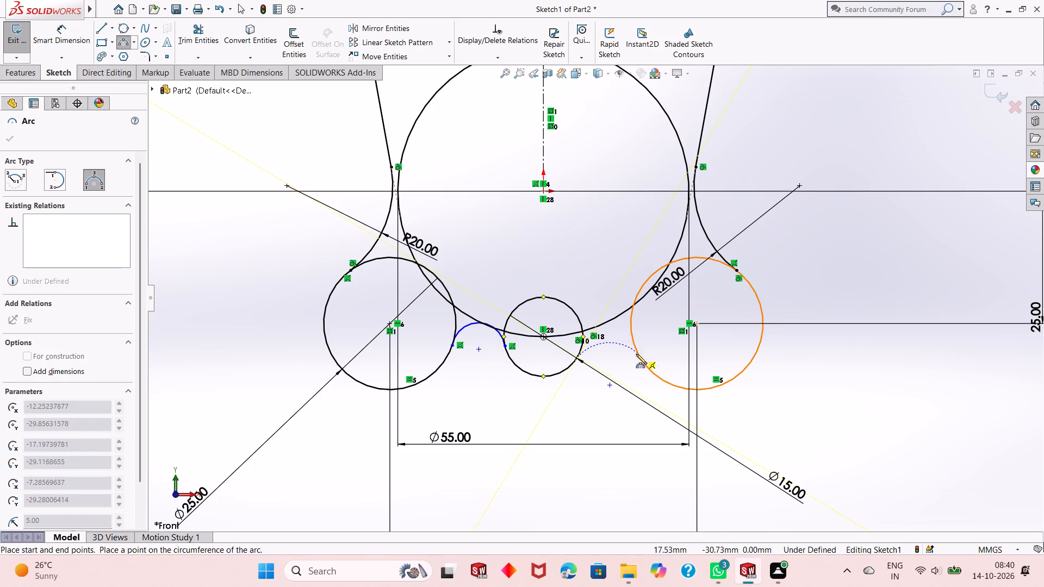
pyautogui.press('5')
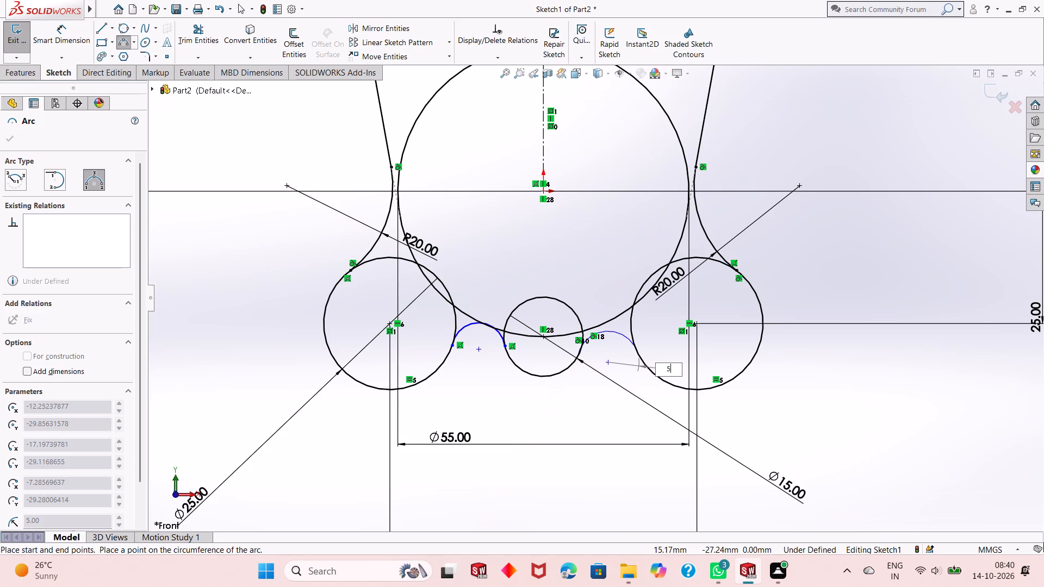
pyautogui.press('Return')
pyautogui.rightClick(808, 228)
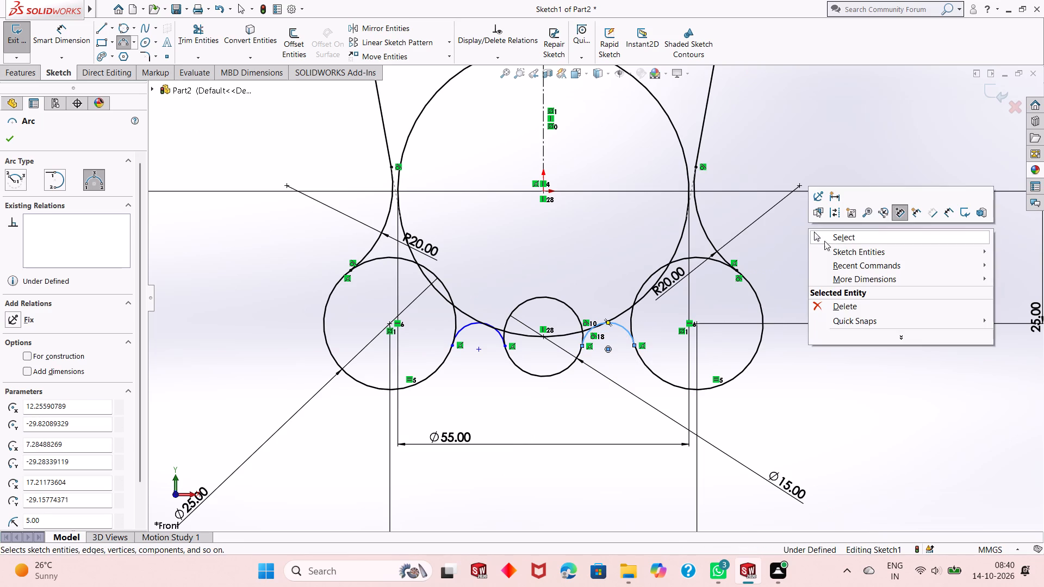
pyautogui.click(857, 240)
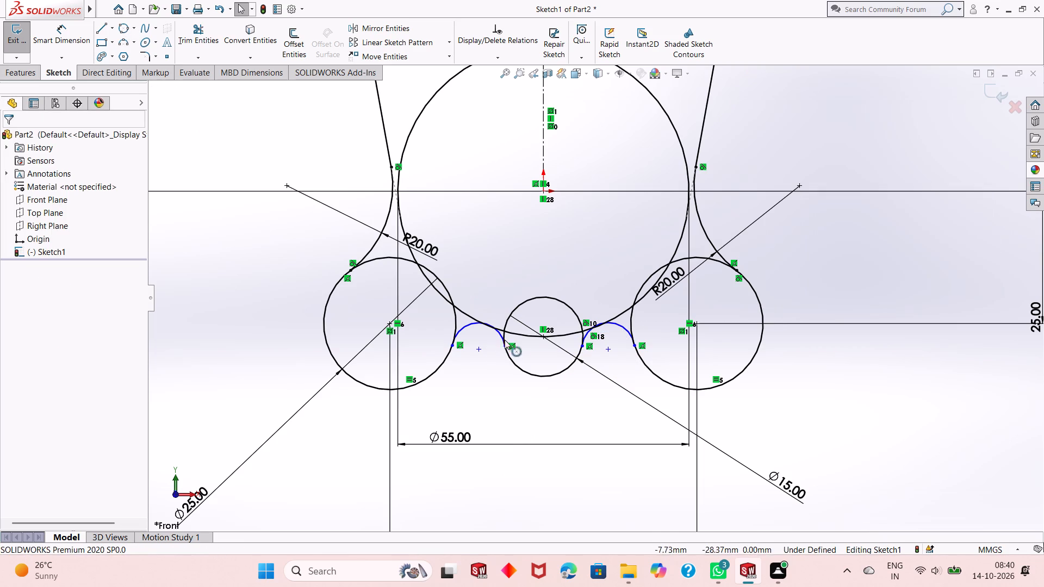
# Dimension the left small arc's radius as 5 mm.
pyautogui.scroll(-3, 535, 339)
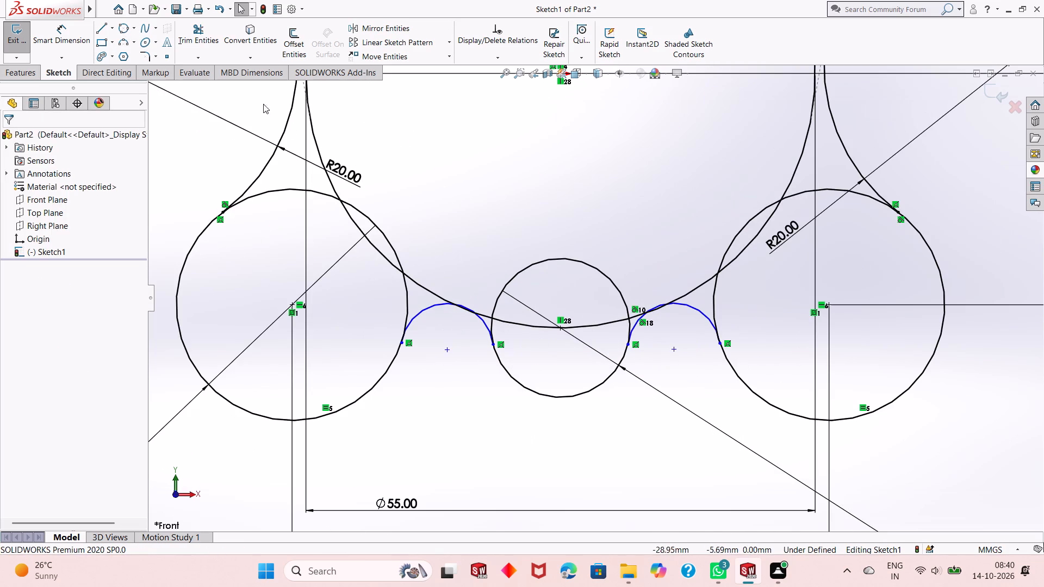
pyautogui.click(45, 40)
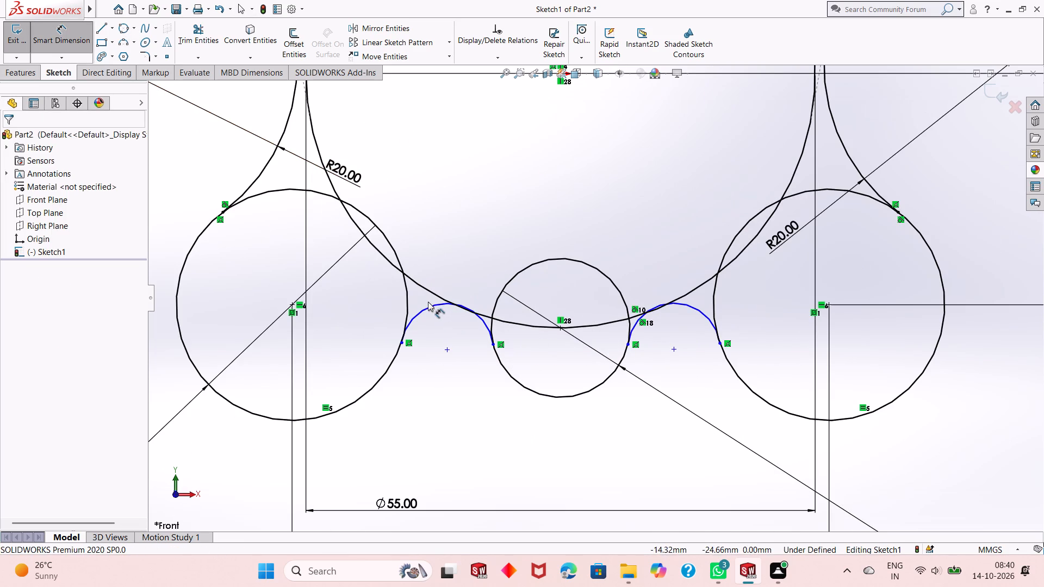
pyautogui.click(432, 305)
pyautogui.click(449, 232)
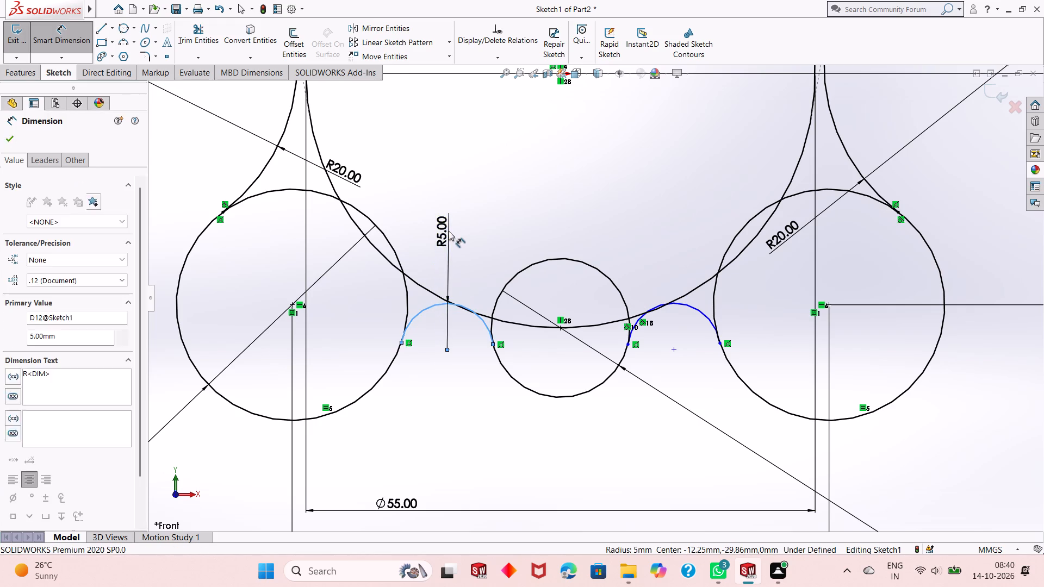
pyautogui.press('Return')
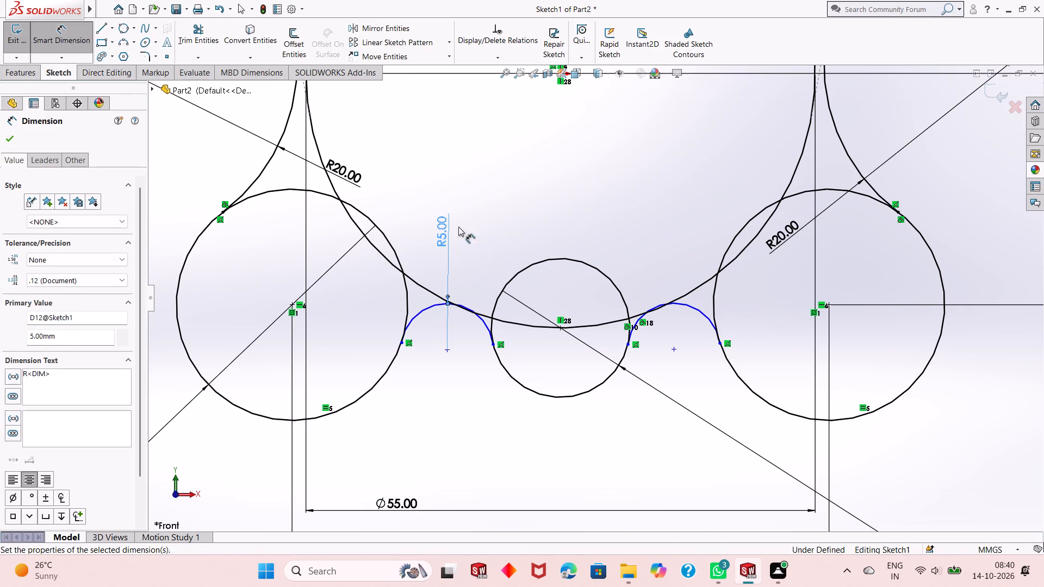
pyautogui.rightClick(465, 171)
pyautogui.click(498, 207)
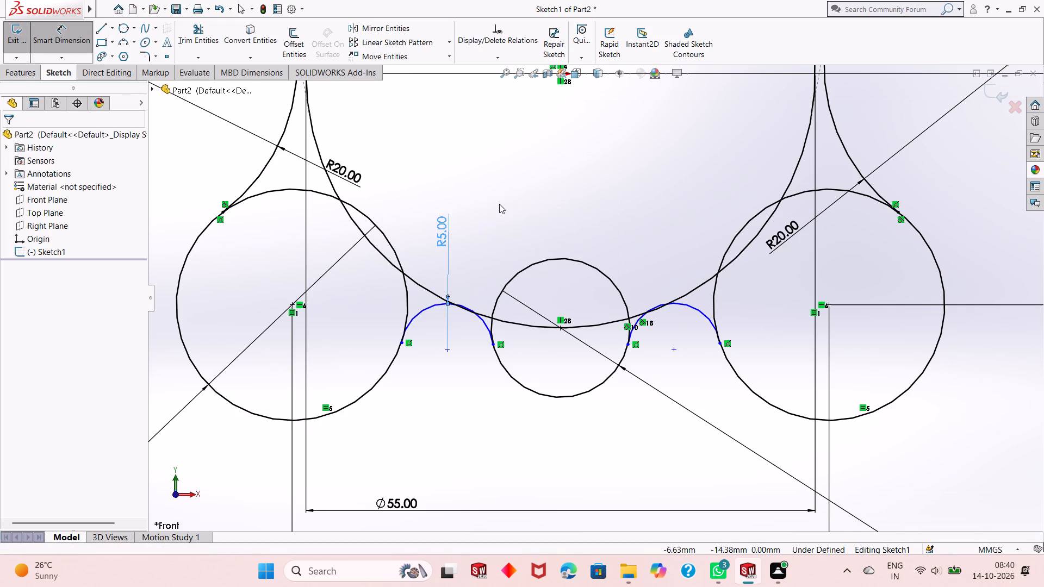
# Make the two small arcs beside the 15 mm circle equal in radius.
pyautogui.click(436, 304)
pyautogui.keyDown('ctrl'); pyautogui.click(683, 303); pyautogui.keyUp('ctrl')
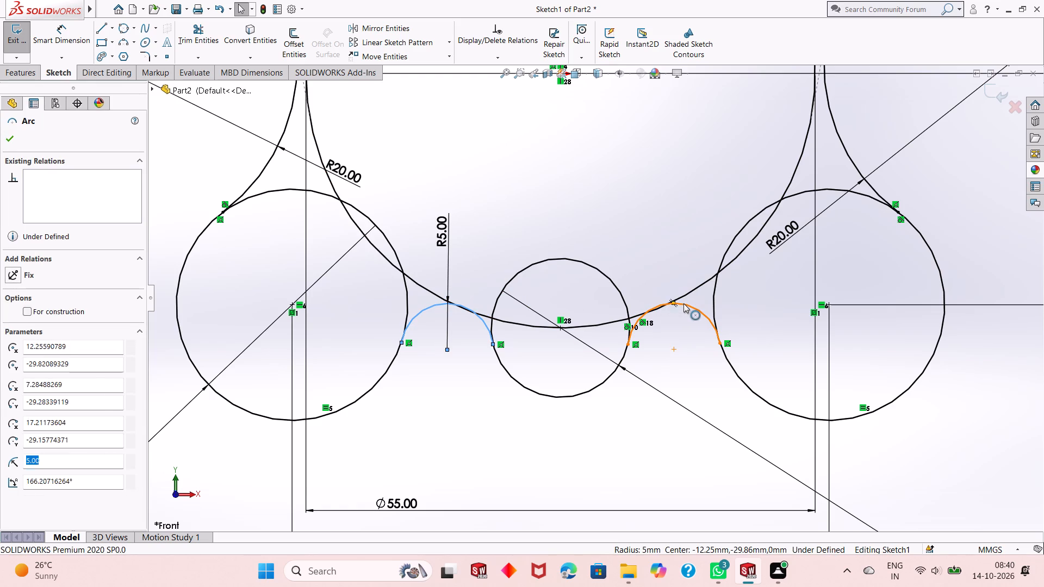
pyautogui.click(763, 253)
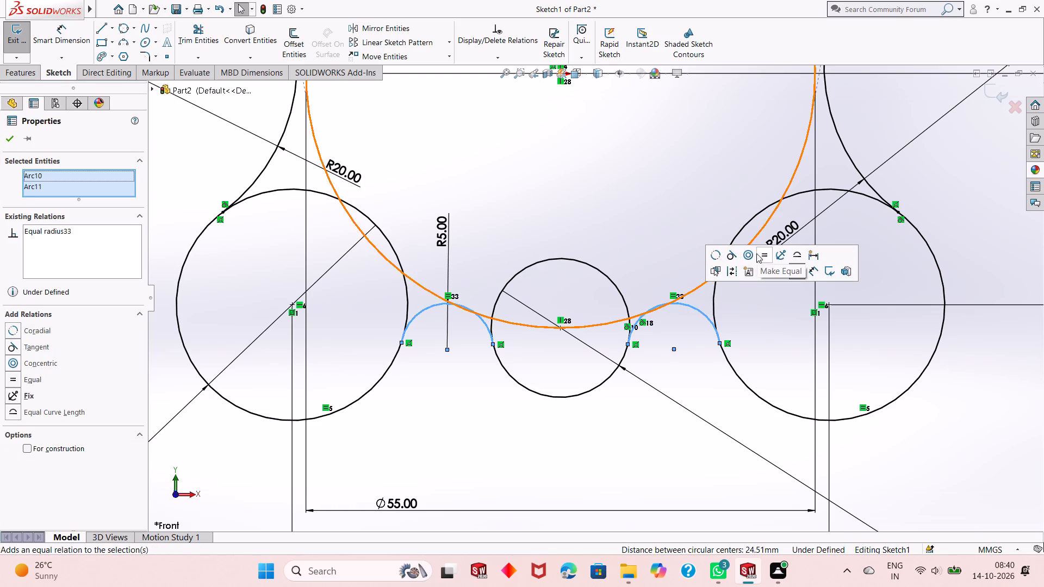
pyautogui.click(6, 140)
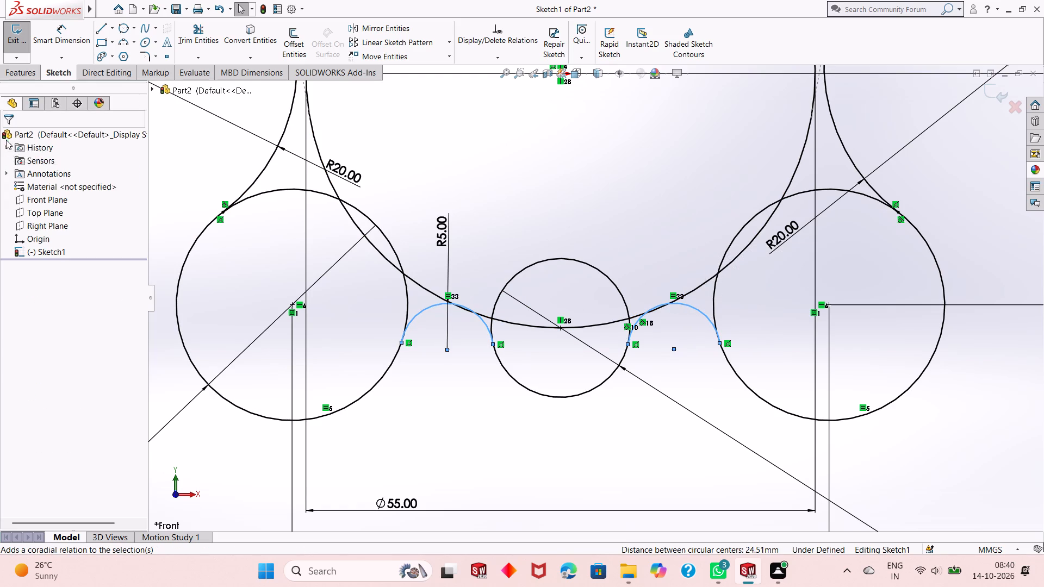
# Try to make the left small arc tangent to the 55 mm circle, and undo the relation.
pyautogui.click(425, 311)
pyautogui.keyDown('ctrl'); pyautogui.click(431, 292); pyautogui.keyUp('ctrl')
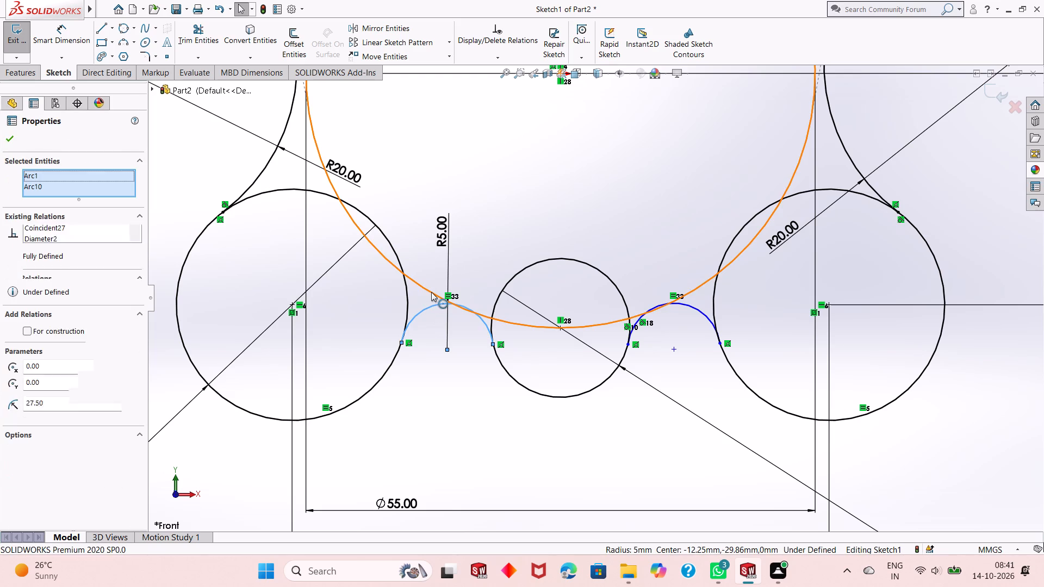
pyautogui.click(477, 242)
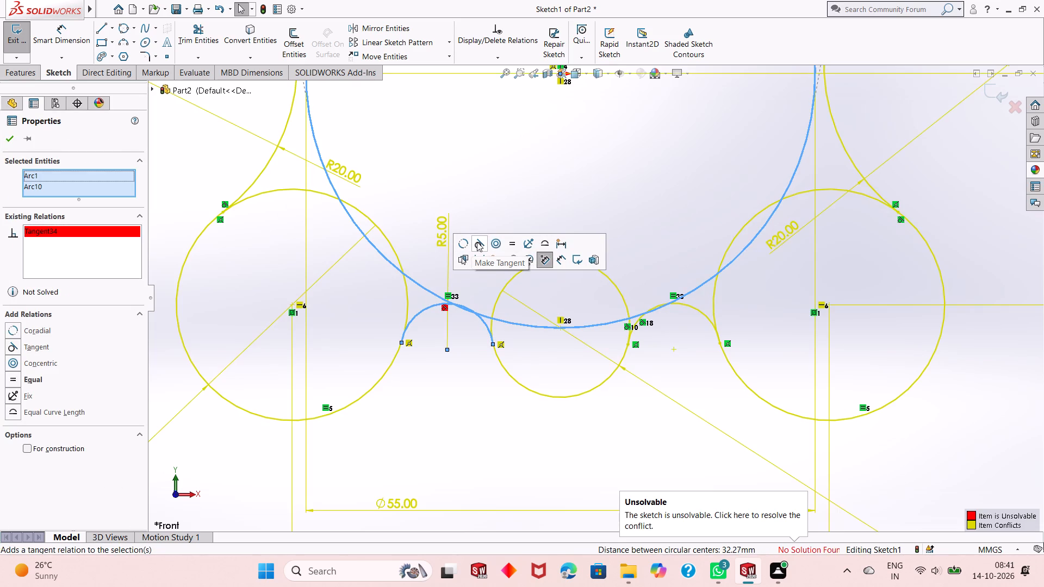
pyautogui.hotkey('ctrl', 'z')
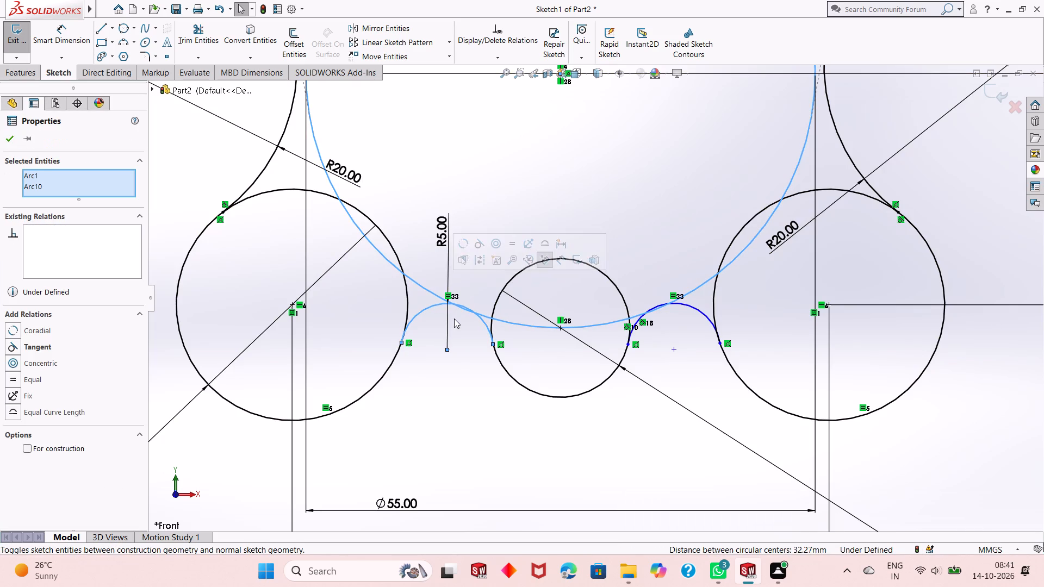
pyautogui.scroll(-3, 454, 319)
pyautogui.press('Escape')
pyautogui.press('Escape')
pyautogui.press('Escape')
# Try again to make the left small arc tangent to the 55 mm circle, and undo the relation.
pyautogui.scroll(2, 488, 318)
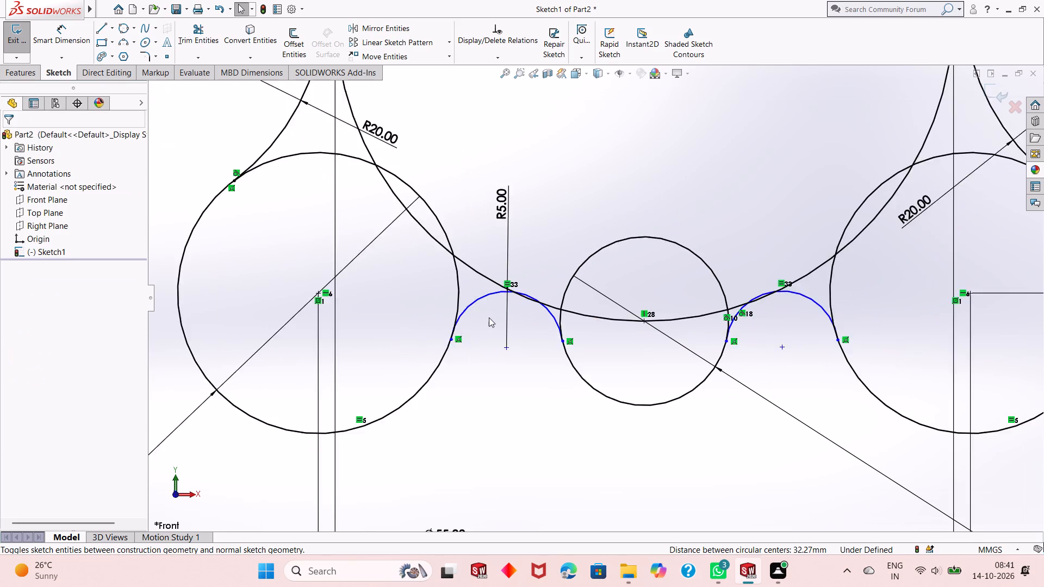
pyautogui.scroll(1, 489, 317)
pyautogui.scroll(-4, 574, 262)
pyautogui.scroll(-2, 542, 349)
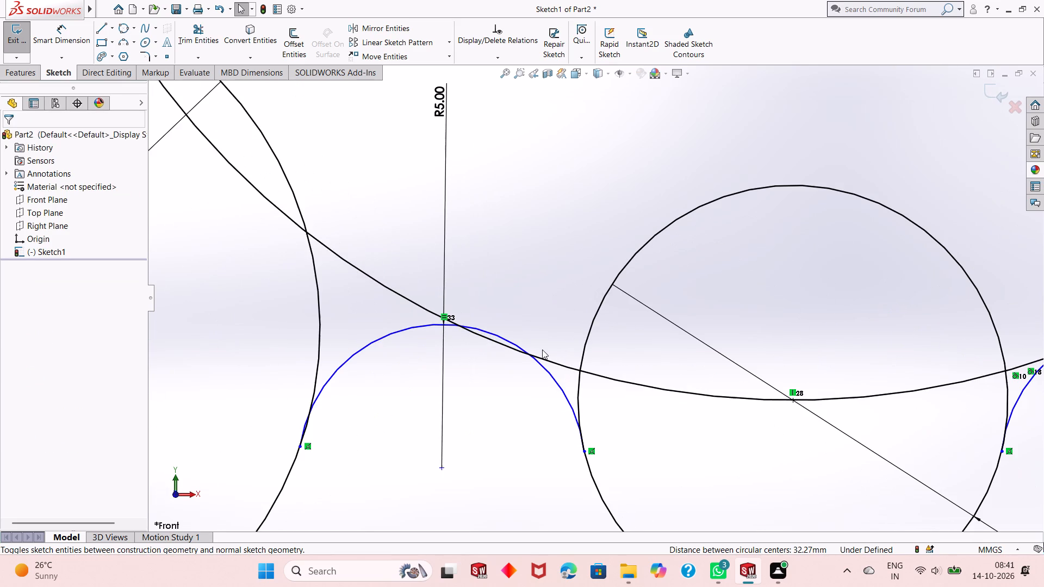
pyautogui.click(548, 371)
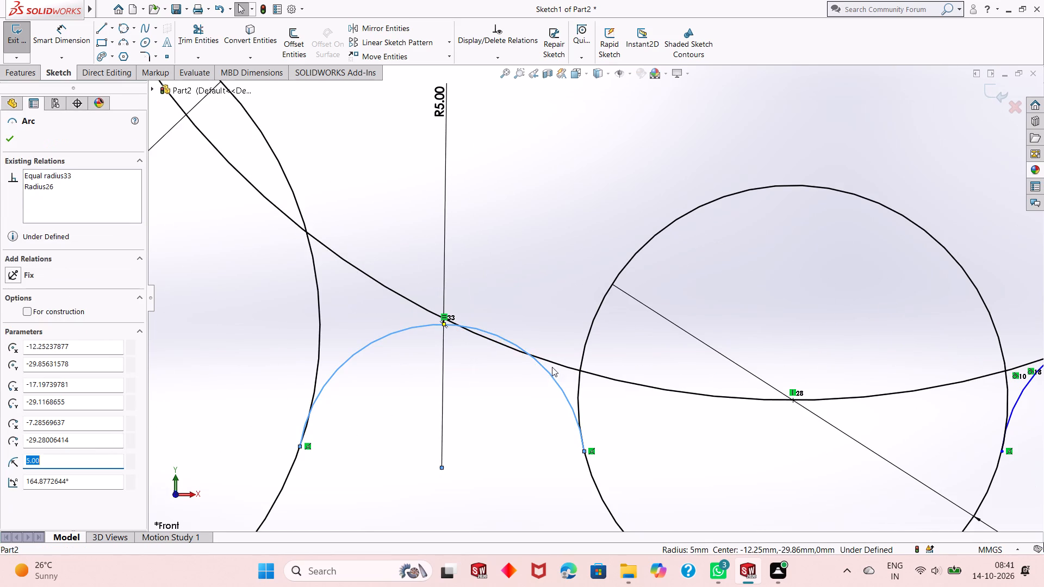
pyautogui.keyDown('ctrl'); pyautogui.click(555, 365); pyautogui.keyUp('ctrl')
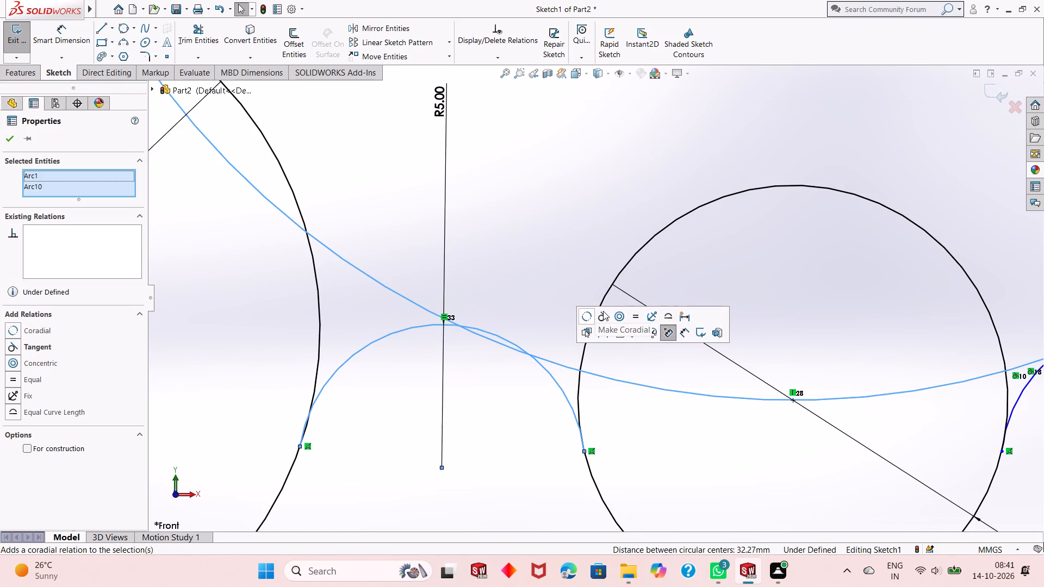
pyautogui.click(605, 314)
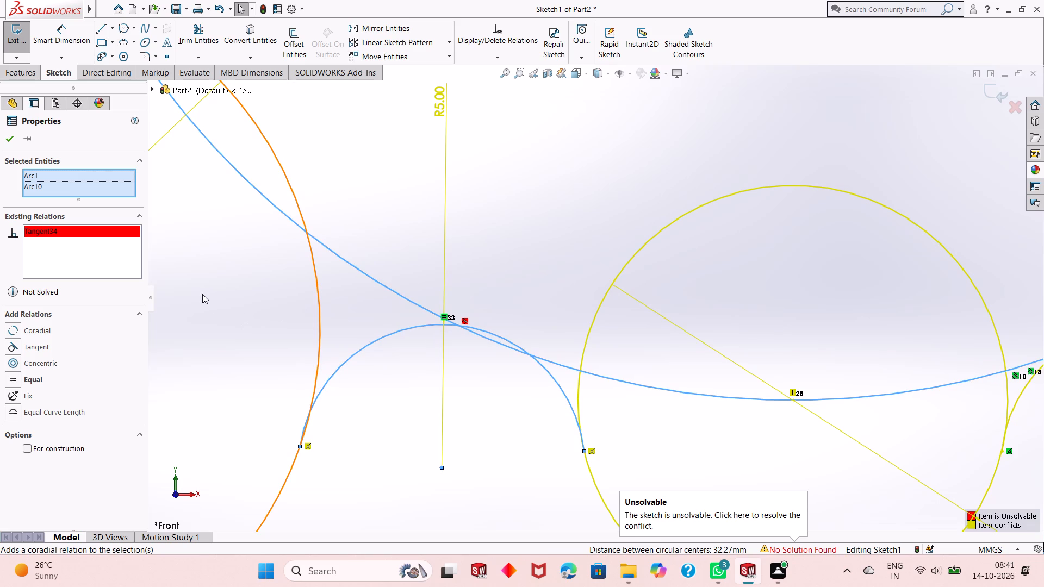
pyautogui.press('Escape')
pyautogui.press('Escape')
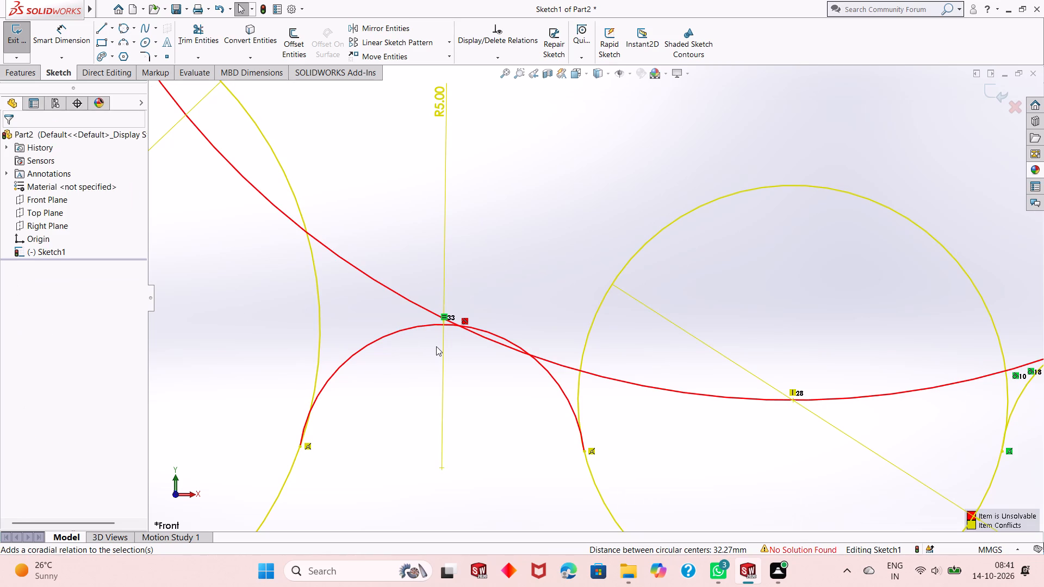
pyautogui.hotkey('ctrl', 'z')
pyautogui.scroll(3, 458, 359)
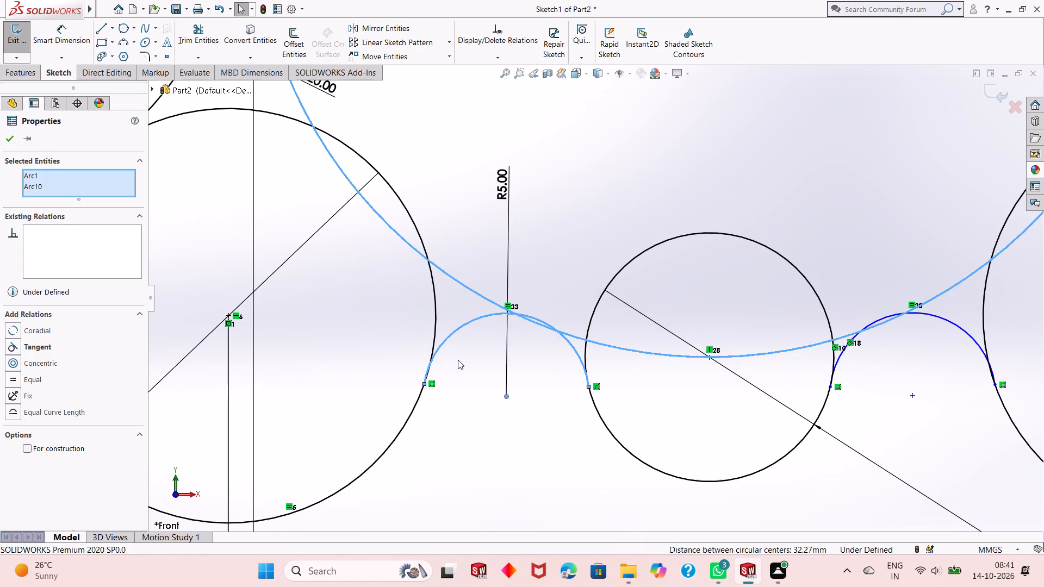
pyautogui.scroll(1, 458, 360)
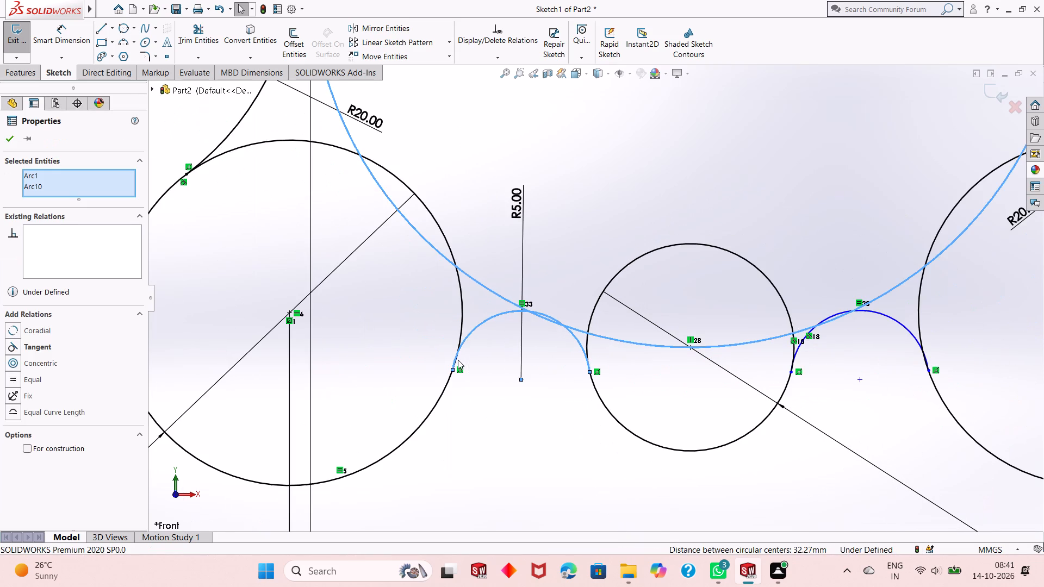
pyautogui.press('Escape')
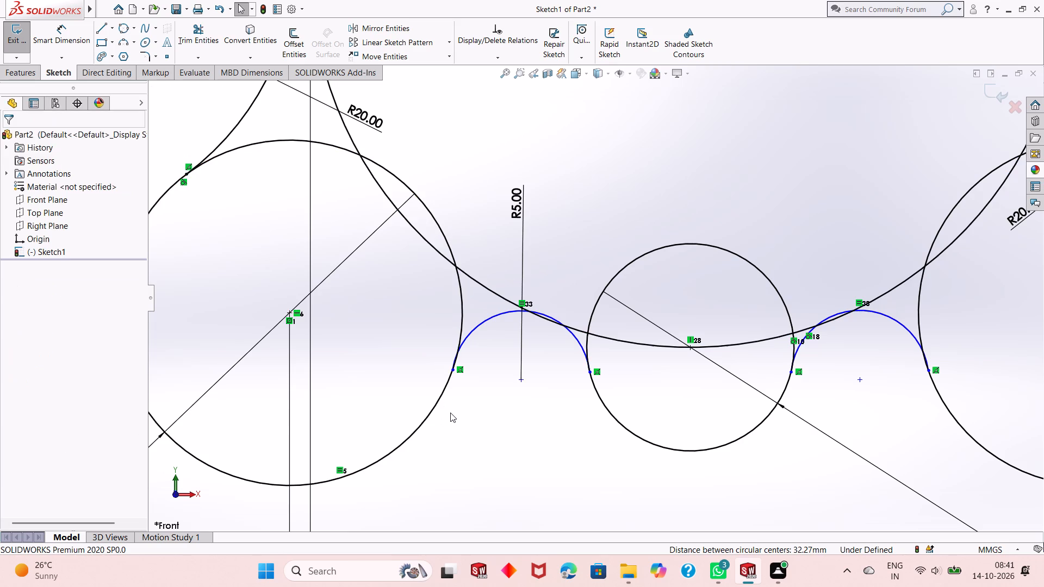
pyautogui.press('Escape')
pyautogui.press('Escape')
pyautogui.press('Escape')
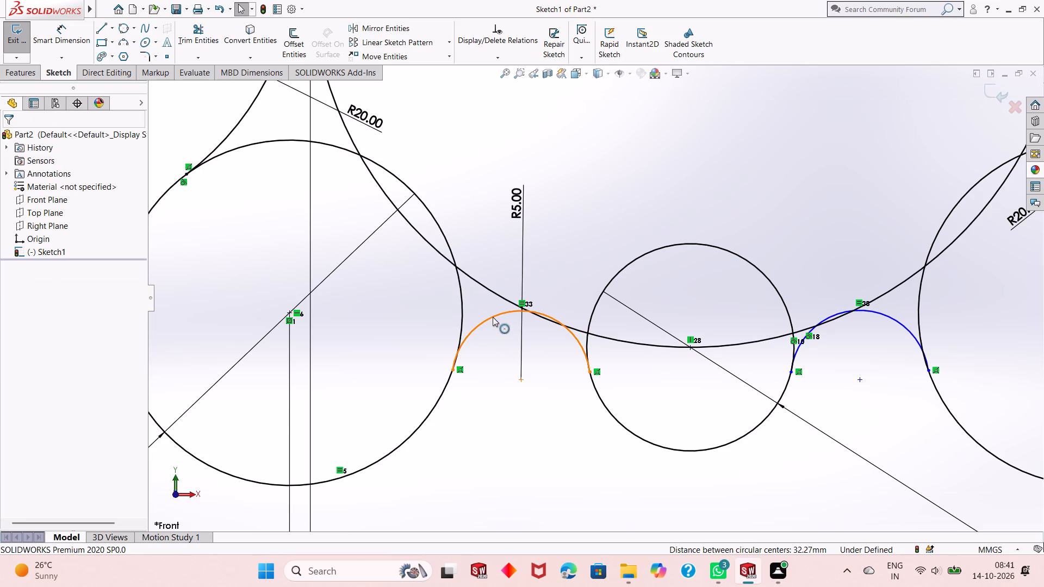
# Make the left small arc tangent to both the left 25 mm circle and the 15 mm circle.
pyautogui.click(493, 317)
pyautogui.keyDown('ctrl'); pyautogui.click(462, 316); pyautogui.keyUp('ctrl')
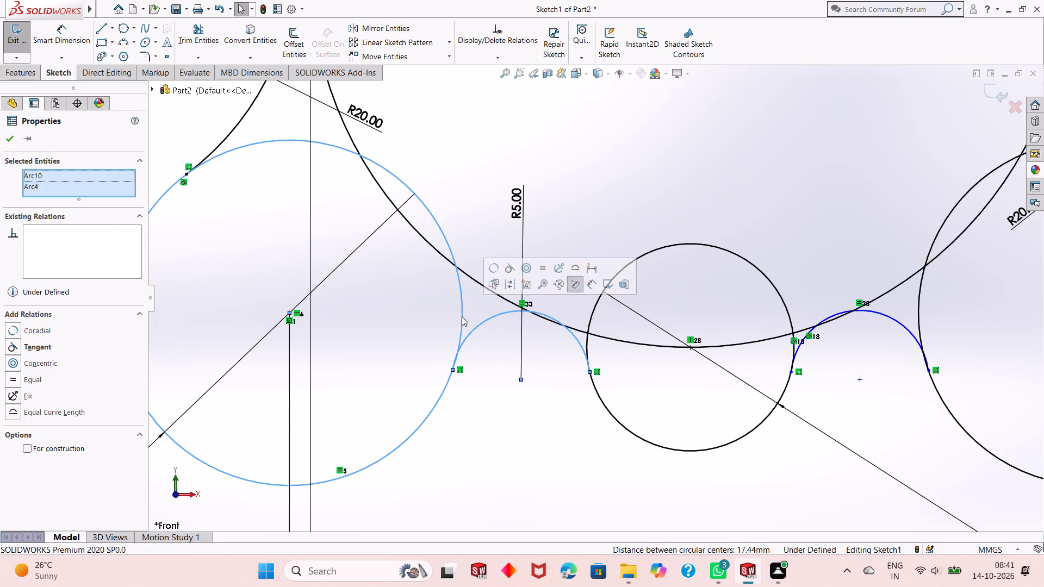
pyautogui.click(514, 267)
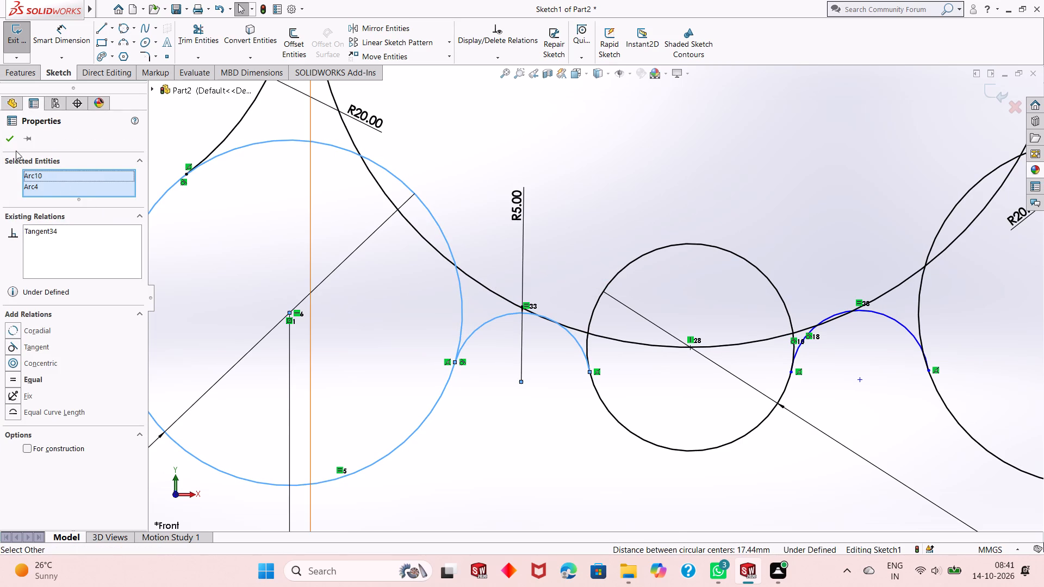
pyautogui.click(6, 140)
pyautogui.click(579, 342)
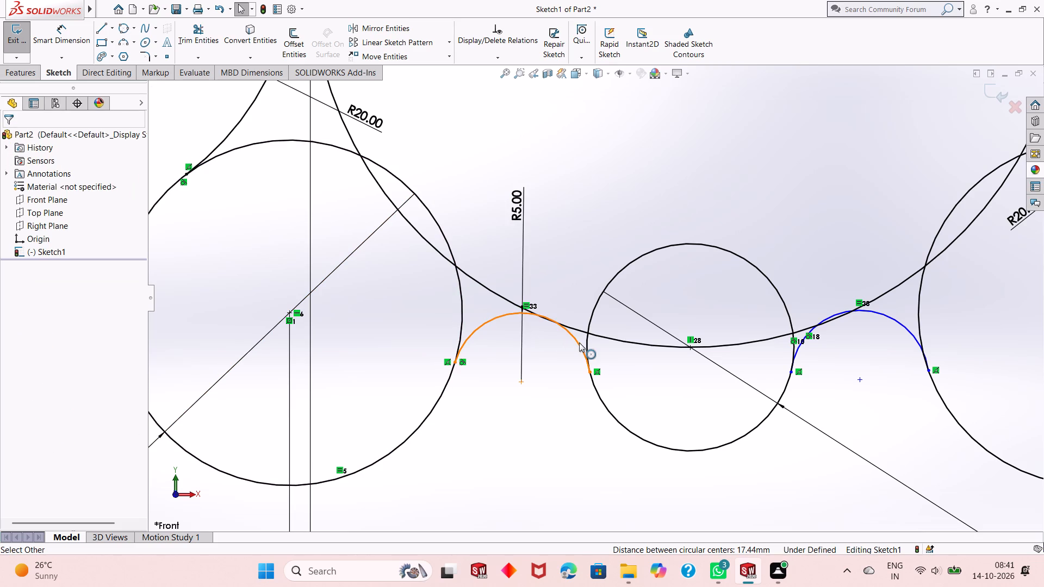
pyautogui.keyDown('ctrl'); pyautogui.click(601, 396); pyautogui.keyUp('ctrl')
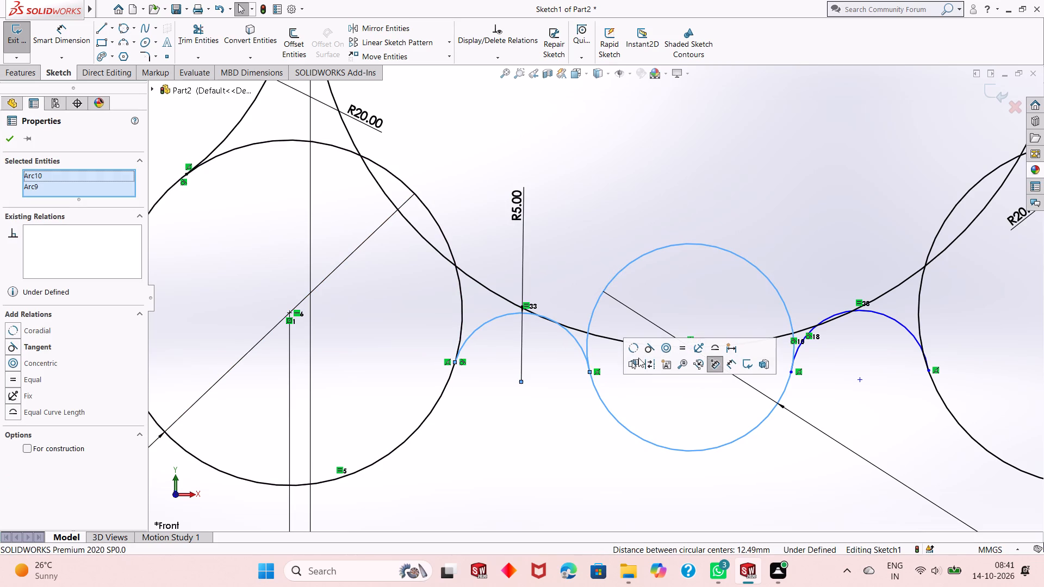
pyautogui.click(648, 352)
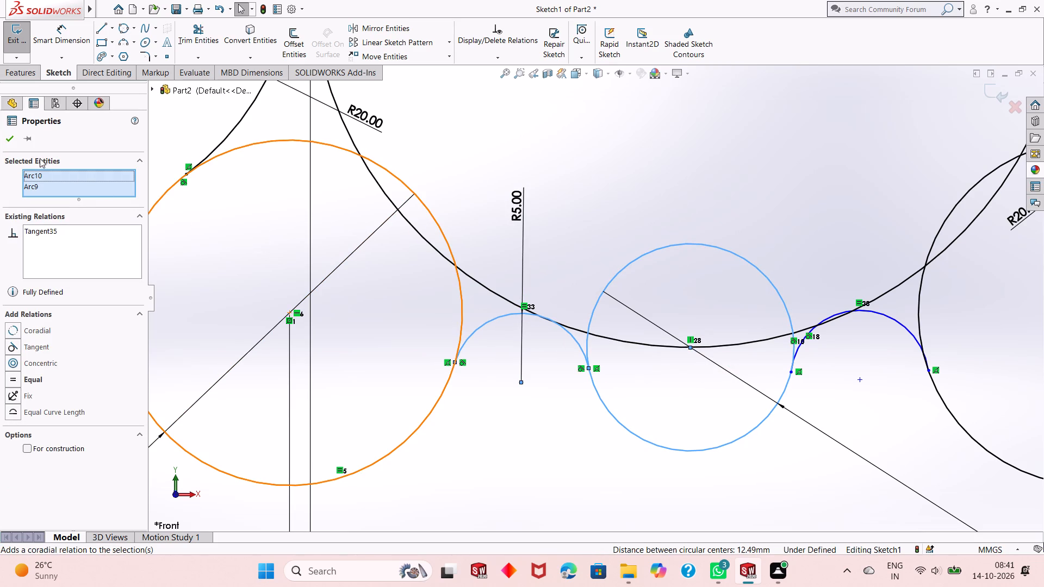
pyautogui.click(5, 140)
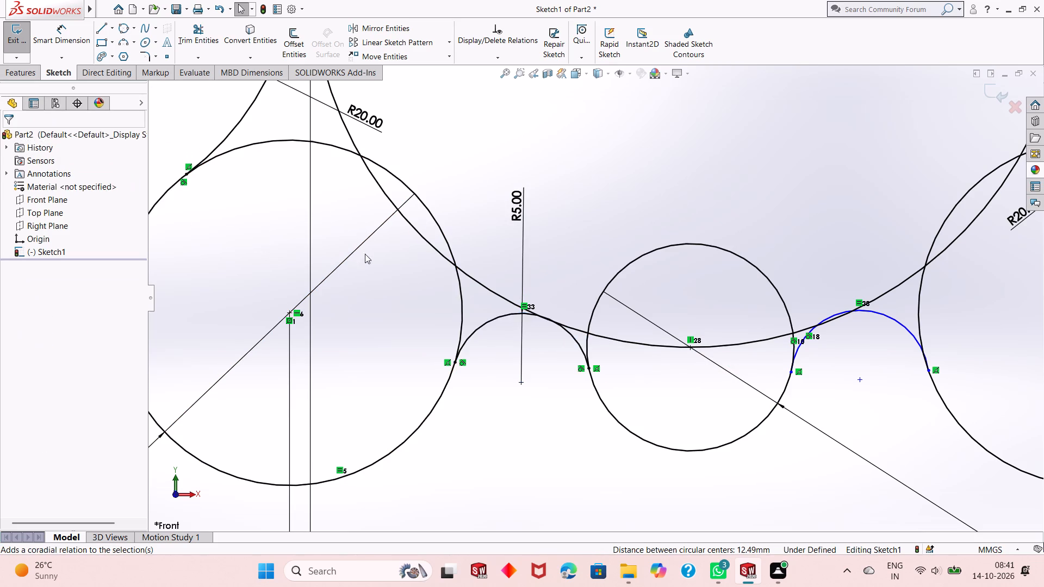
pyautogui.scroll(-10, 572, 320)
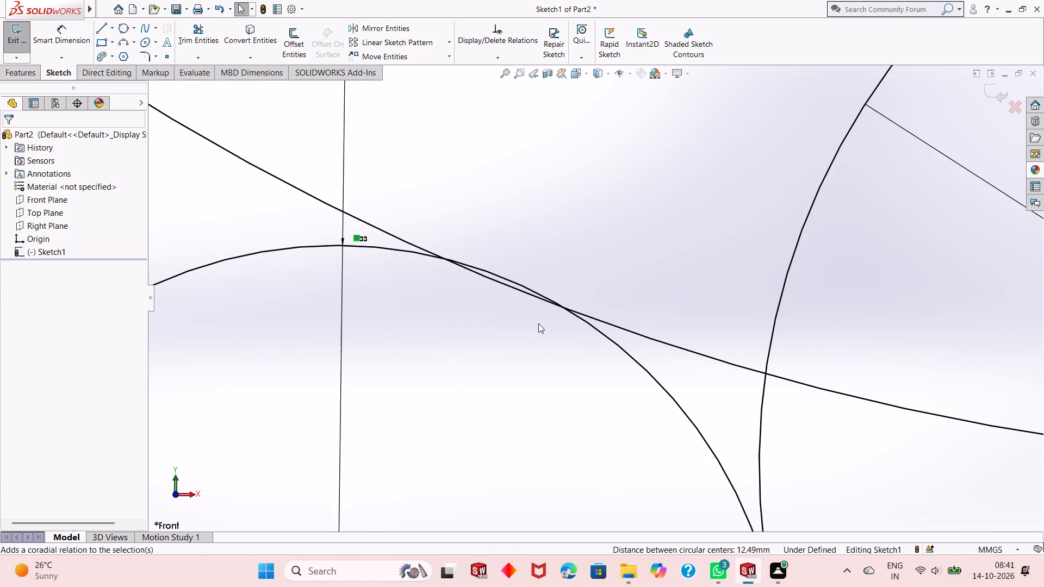
# Make the right small arc tangent to both the 15 mm circle and the right 25 mm circle.
pyautogui.scroll(11, 538, 323)
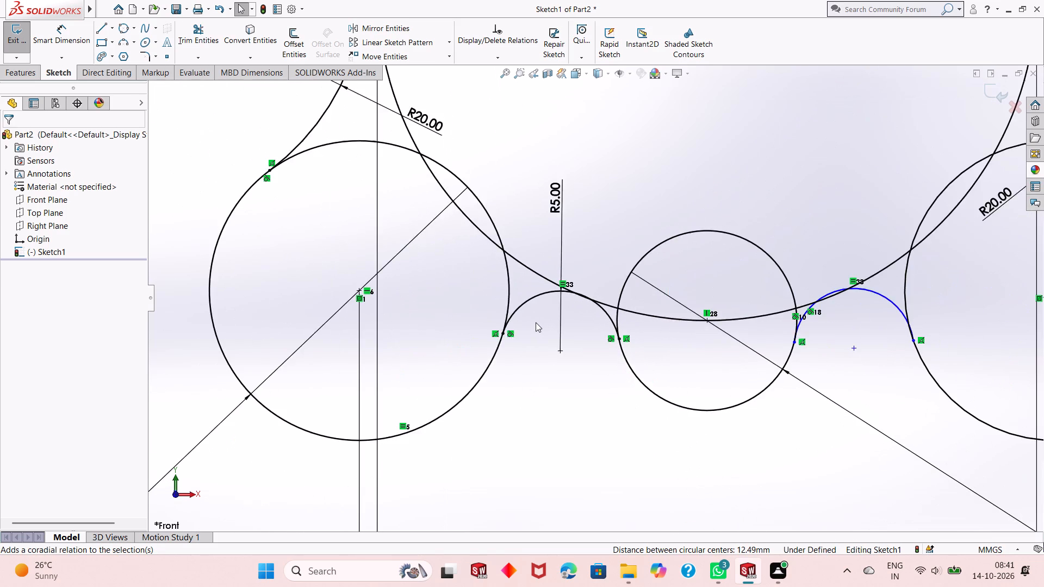
pyautogui.scroll(2, 534, 323)
pyautogui.scroll(-3, 633, 247)
pyautogui.scroll(-3, 622, 290)
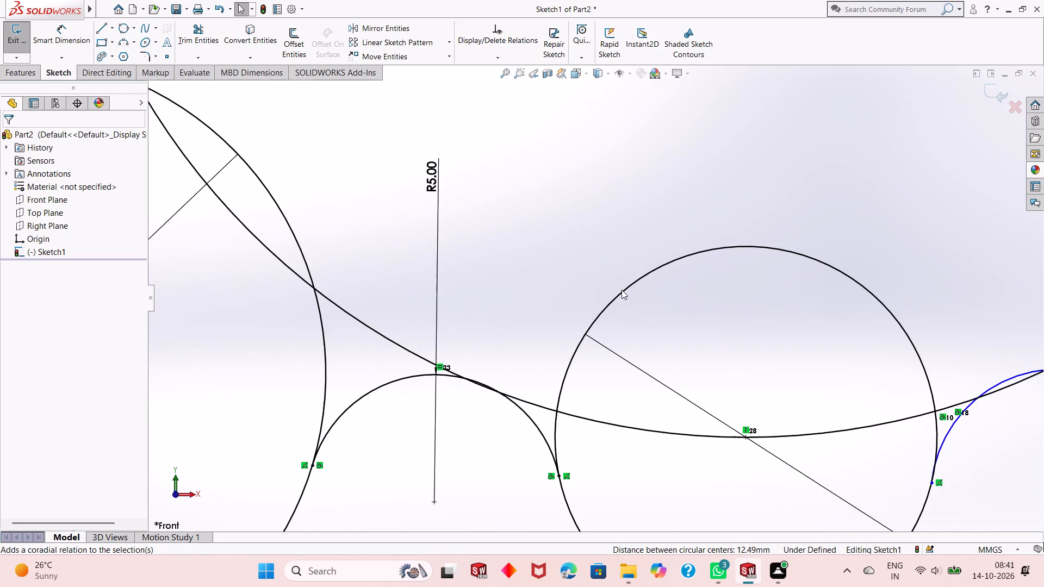
pyautogui.scroll(4, 596, 424)
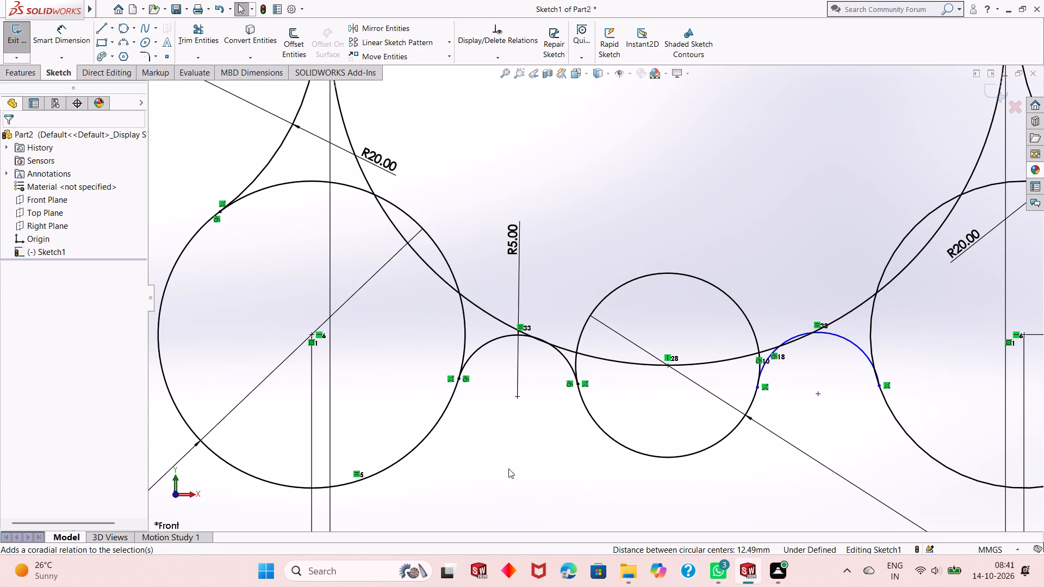
pyautogui.click(831, 332)
pyautogui.keyDown('ctrl'); pyautogui.click(749, 408); pyautogui.keyUp('ctrl')
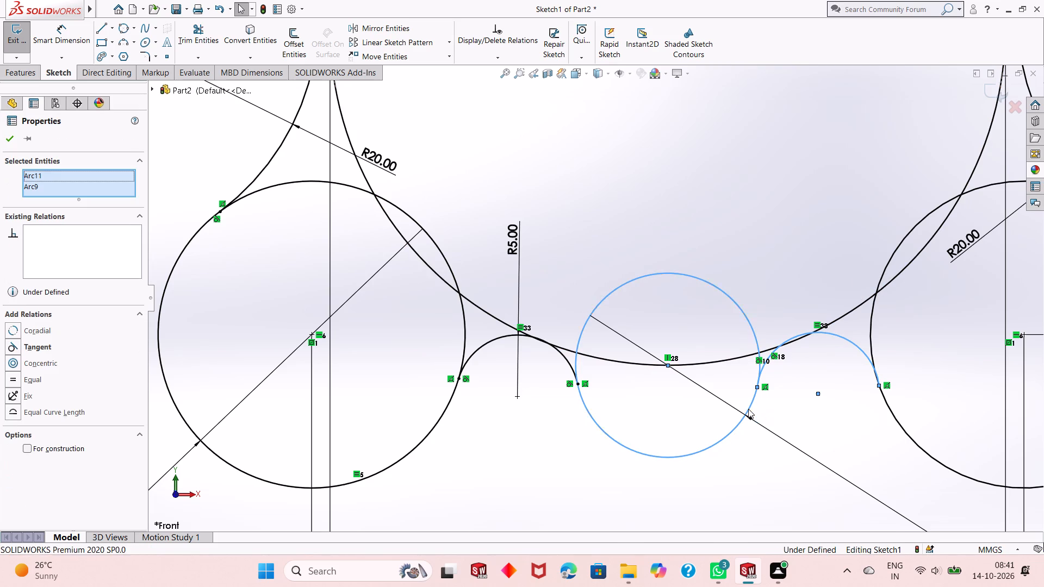
pyautogui.click(796, 357)
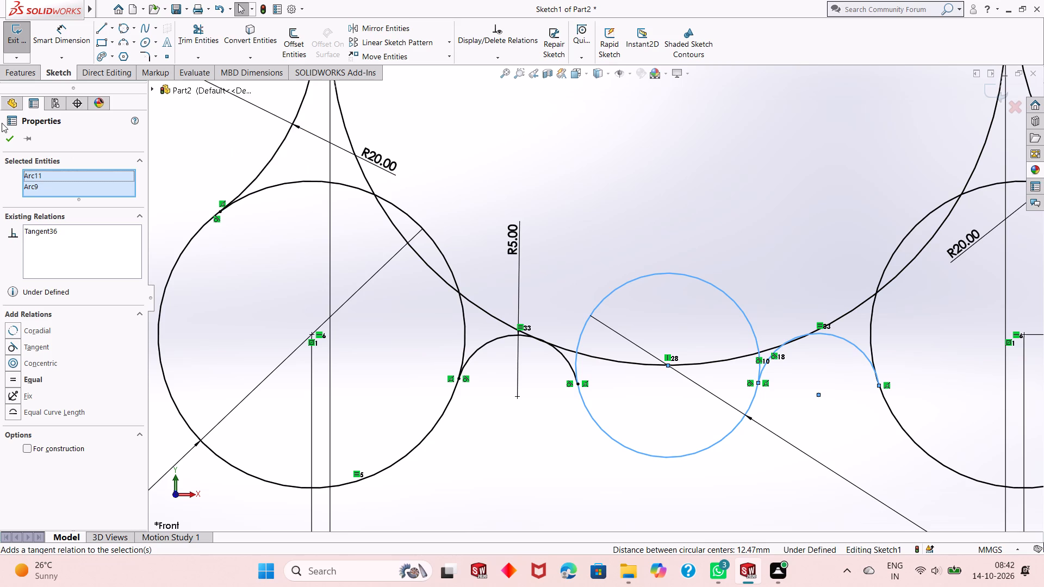
pyautogui.click(15, 140)
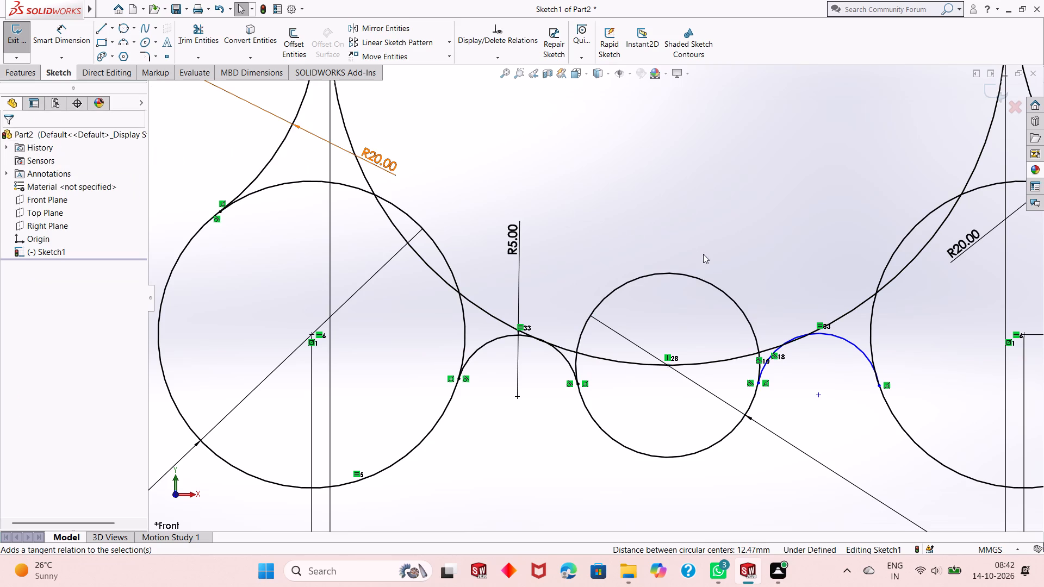
pyautogui.click(844, 341)
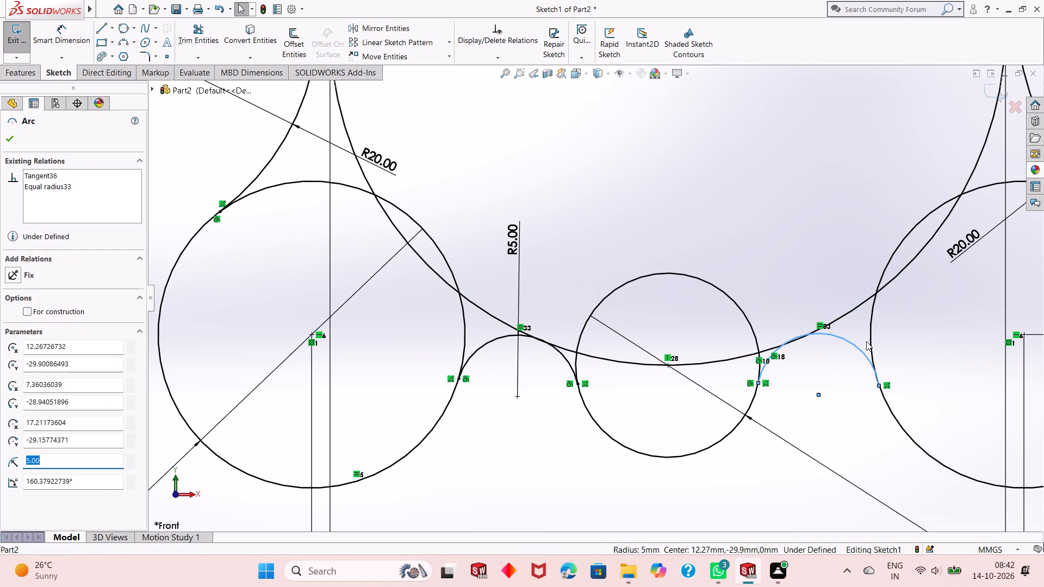
pyautogui.keyDown('ctrl'); pyautogui.click(872, 343); pyautogui.keyUp('ctrl')
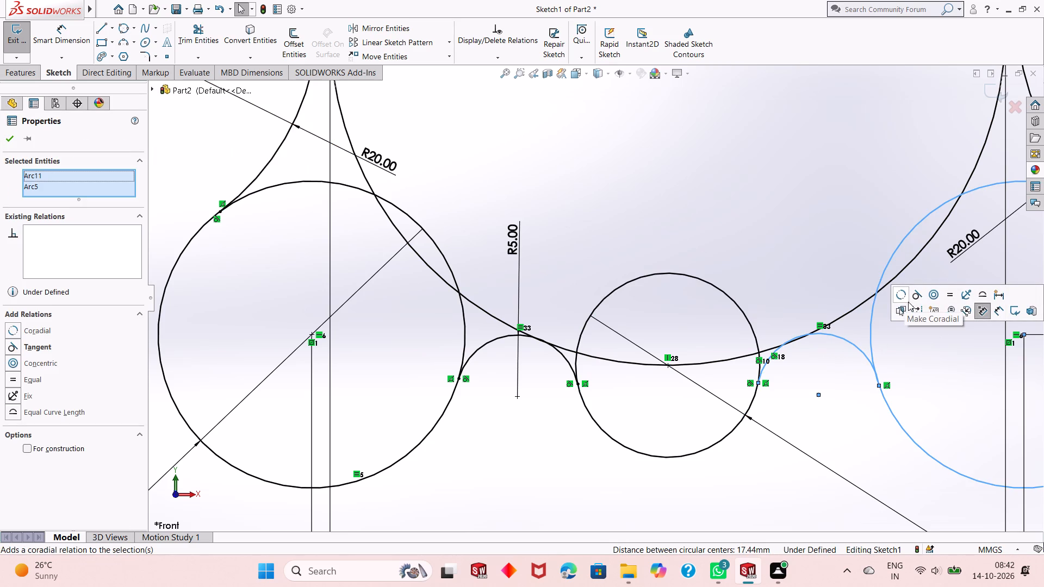
pyautogui.click(914, 300)
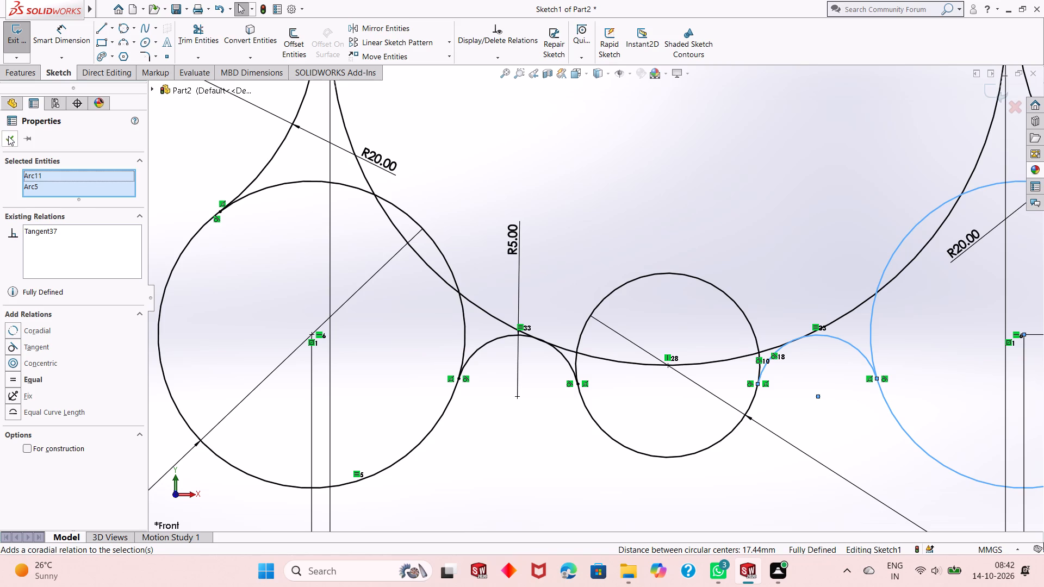
pyautogui.click(8, 136)
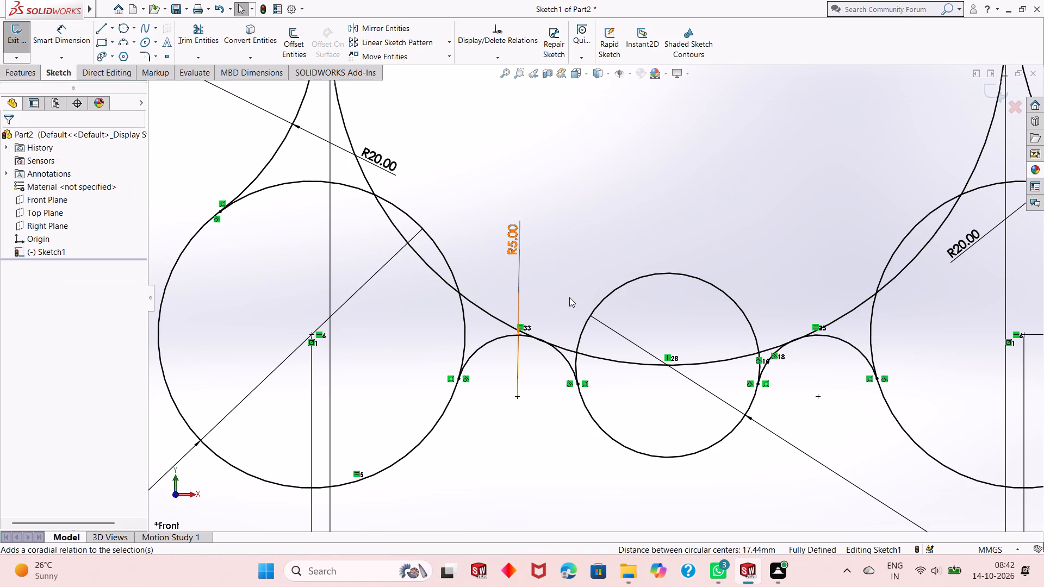
# Trim away the lower part of the 55 mm circle running between the two 25 mm circles, across the small arcs and the 15 mm circle.
pyautogui.scroll(1, 569, 297)
pyautogui.click(187, 45)
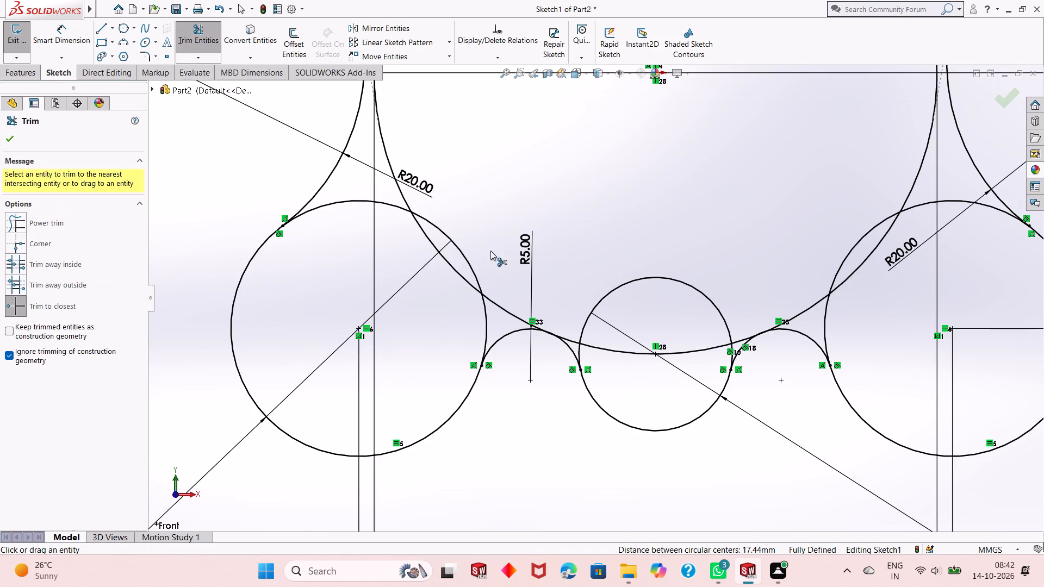
pyautogui.scroll(3, 503, 299)
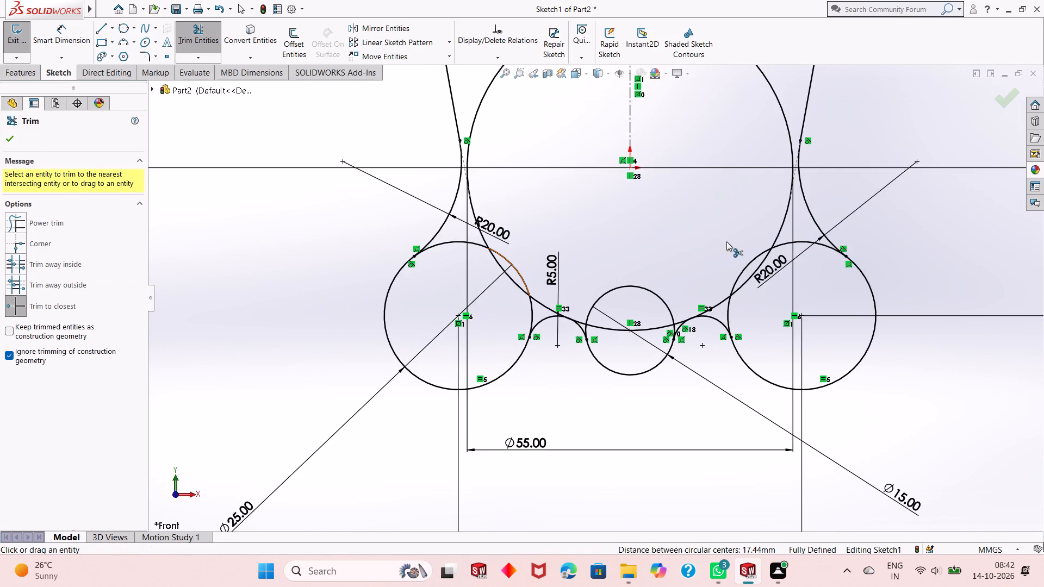
pyautogui.scroll(-3, 720, 279)
pyautogui.click(700, 317)
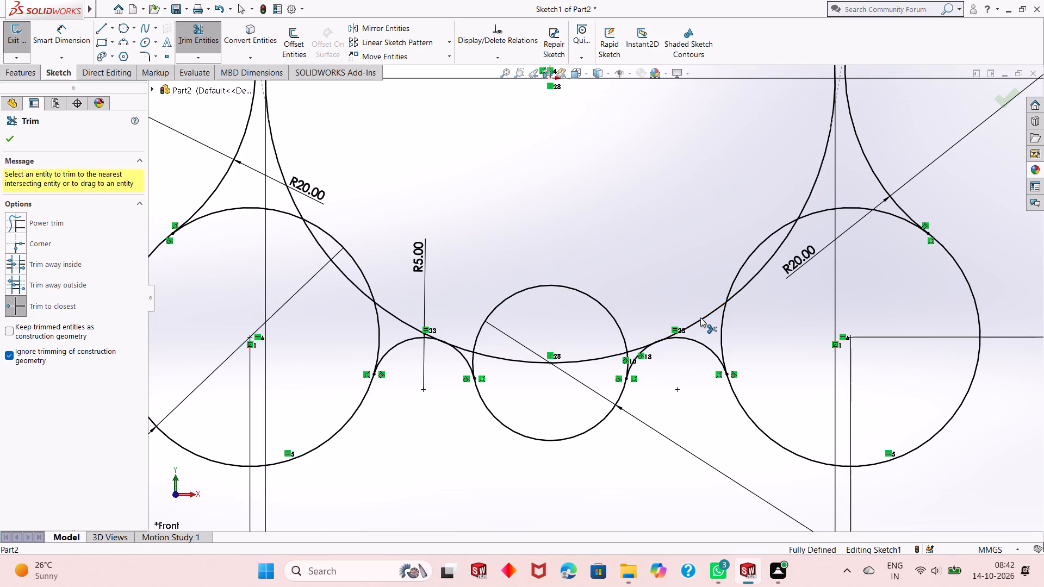
pyautogui.scroll(-11, 657, 341)
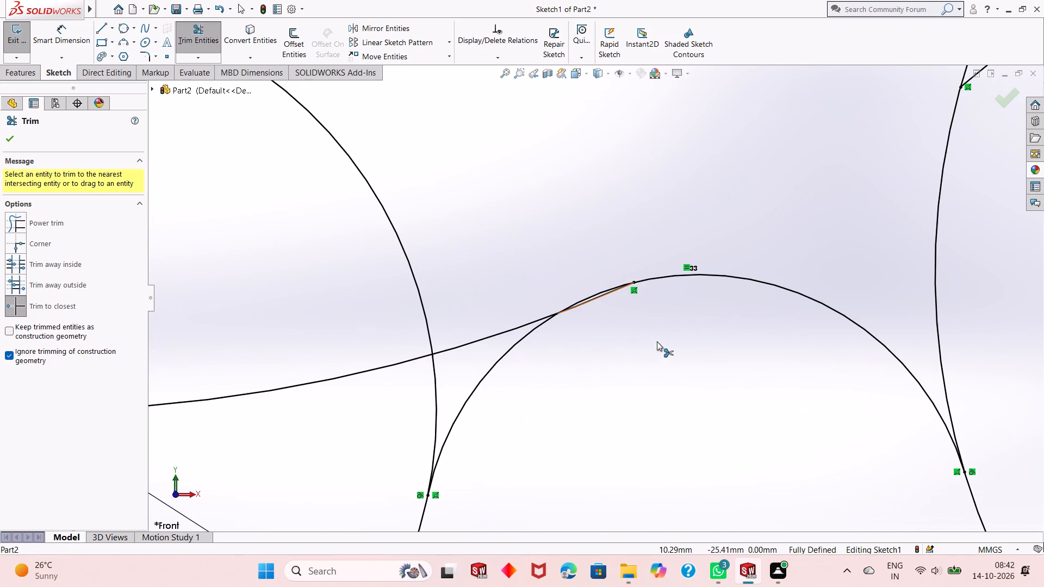
pyautogui.click(598, 298)
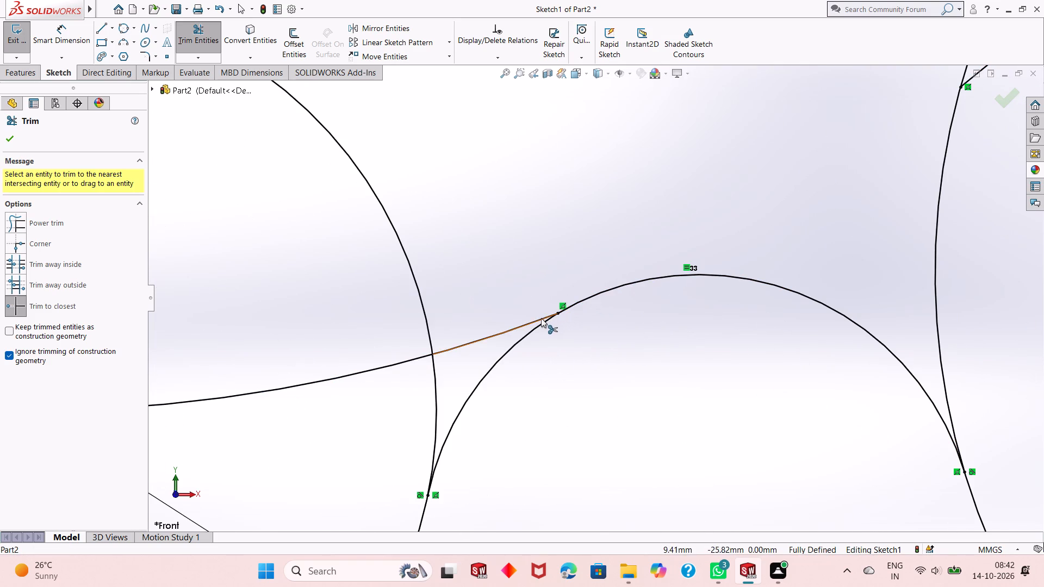
pyautogui.click(541, 318)
pyautogui.scroll(8, 606, 338)
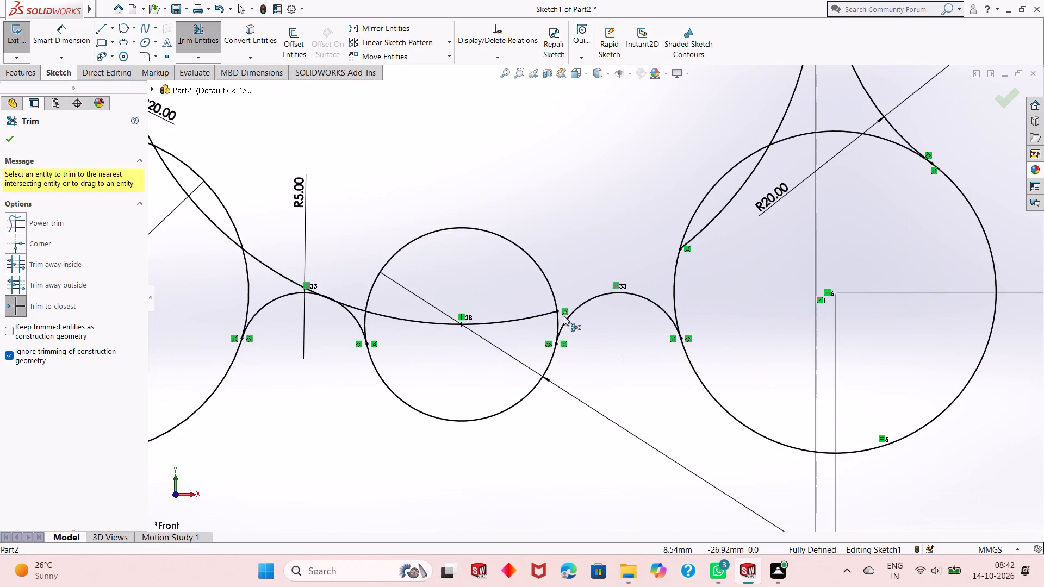
pyautogui.click(535, 315)
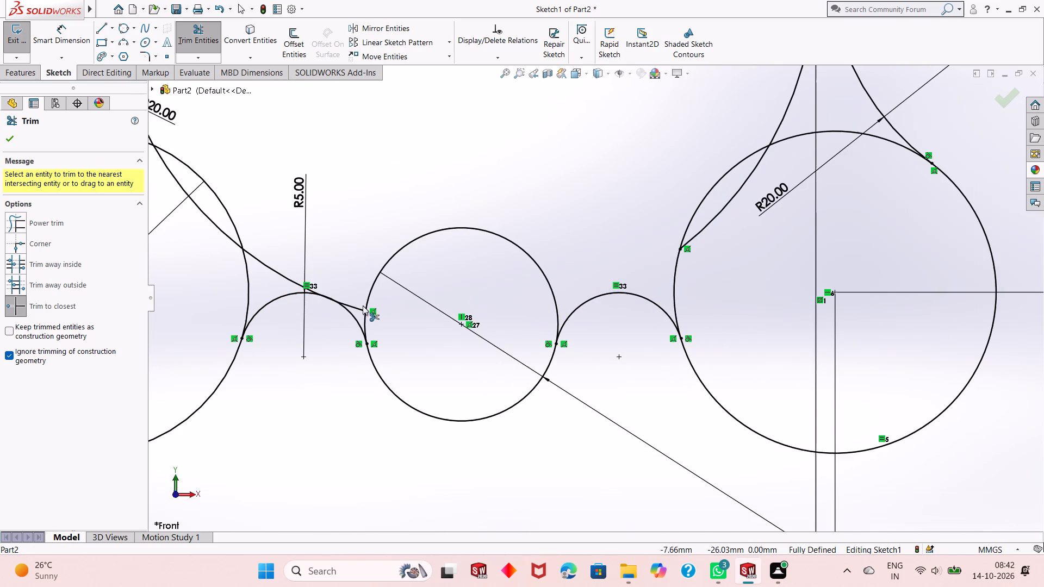
pyautogui.click(355, 309)
pyautogui.scroll(-11, 334, 291)
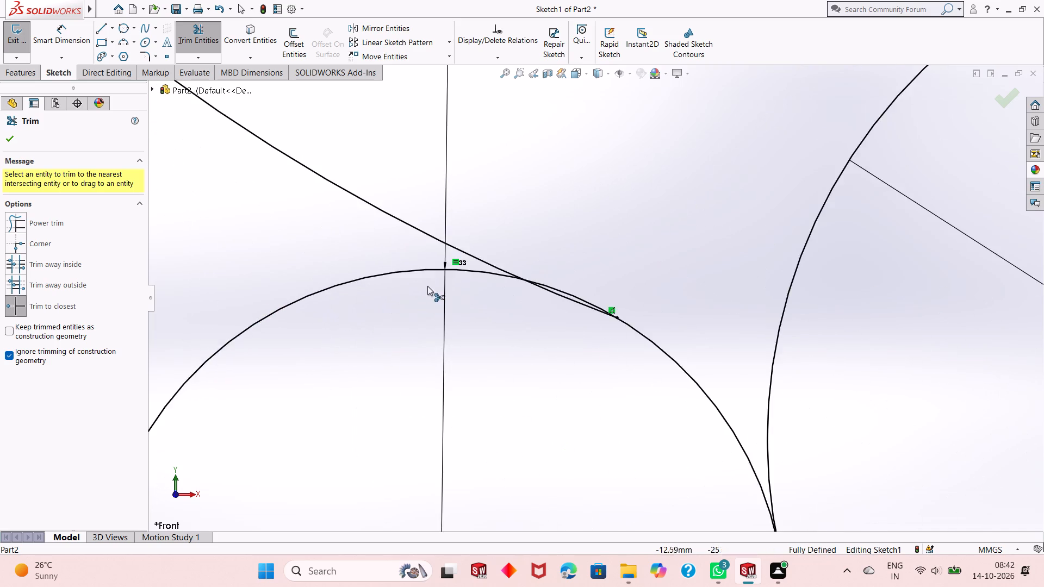
pyautogui.scroll(-3, 430, 285)
pyautogui.click(670, 298)
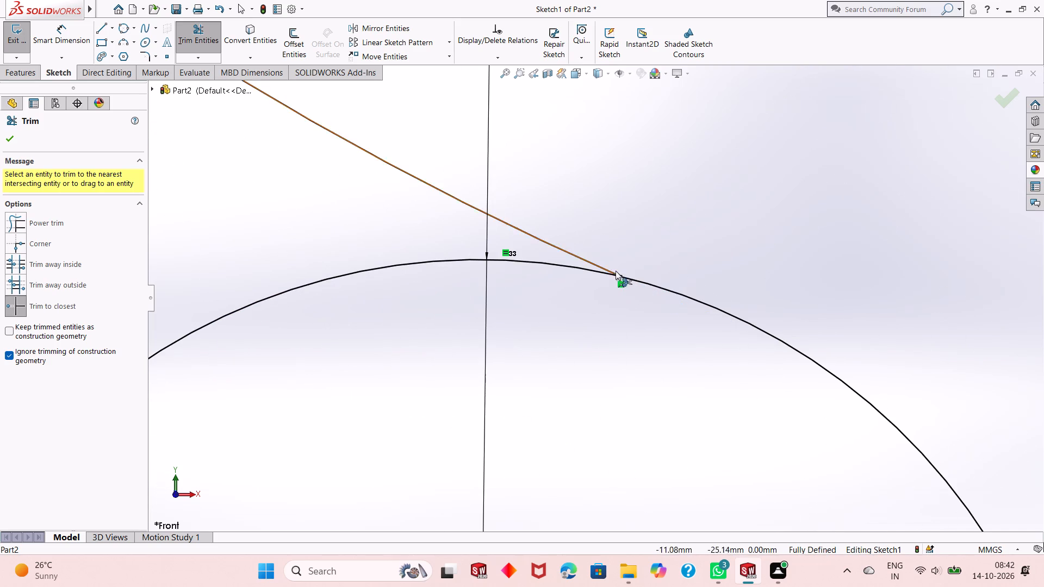
pyautogui.click(601, 265)
pyautogui.scroll(7, 518, 315)
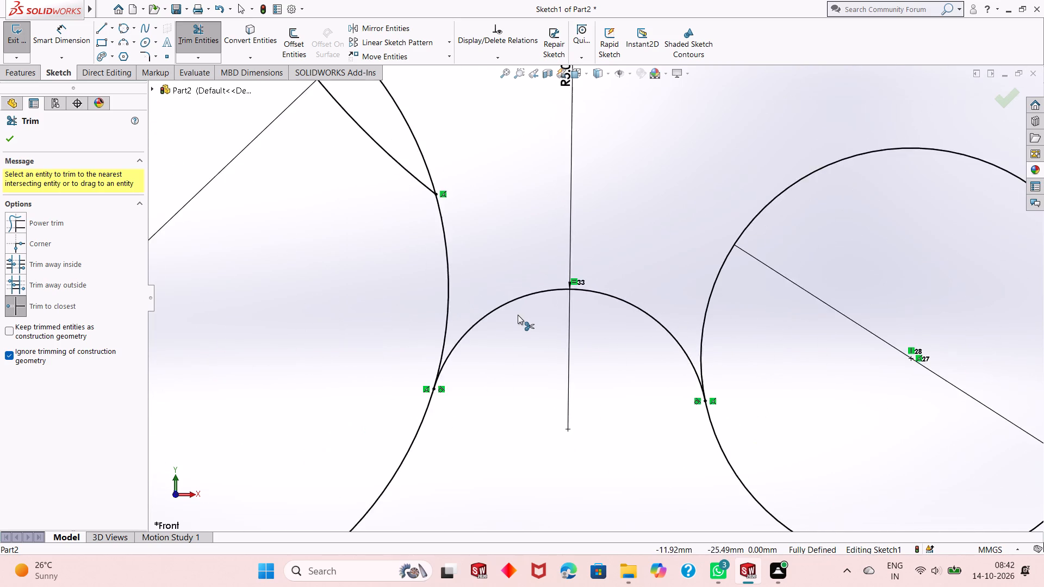
pyautogui.scroll(4, 518, 315)
pyautogui.scroll(9, 576, 266)
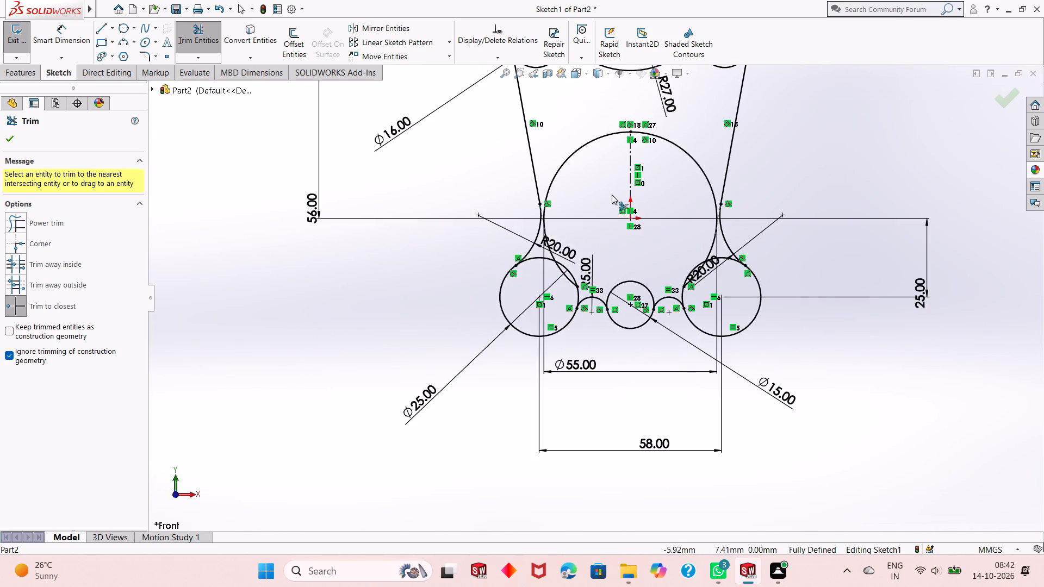
pyautogui.scroll(-2, 612, 195)
pyautogui.scroll(1, 575, 311)
pyautogui.scroll(-2, 676, 320)
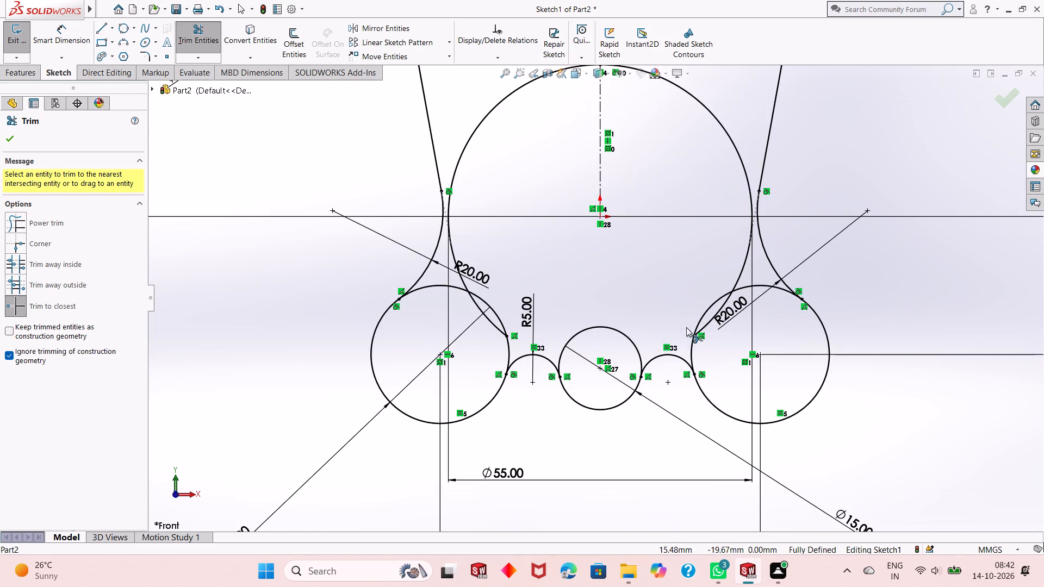
pyautogui.rightClick(838, 179)
pyautogui.click(877, 211)
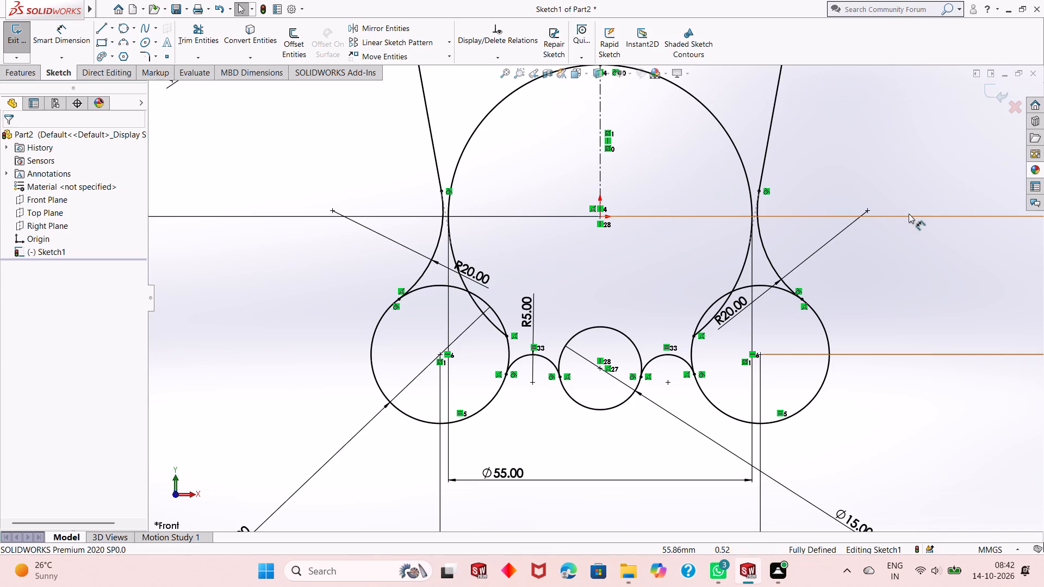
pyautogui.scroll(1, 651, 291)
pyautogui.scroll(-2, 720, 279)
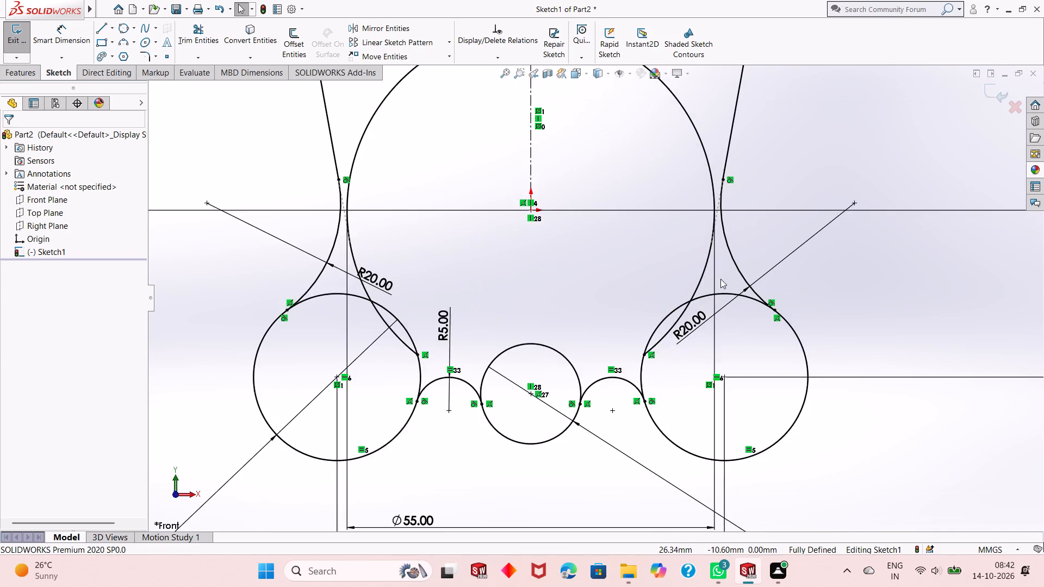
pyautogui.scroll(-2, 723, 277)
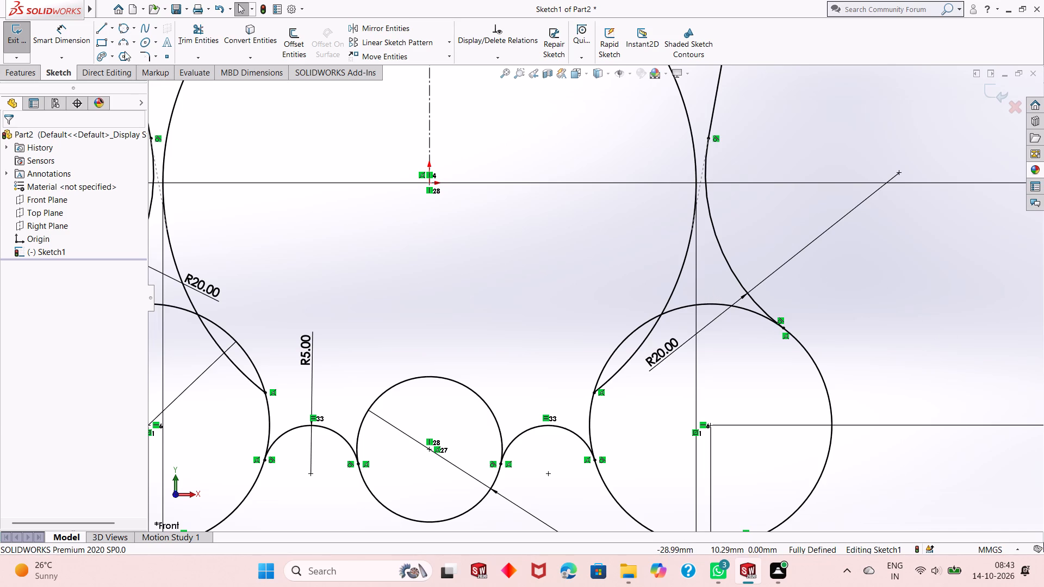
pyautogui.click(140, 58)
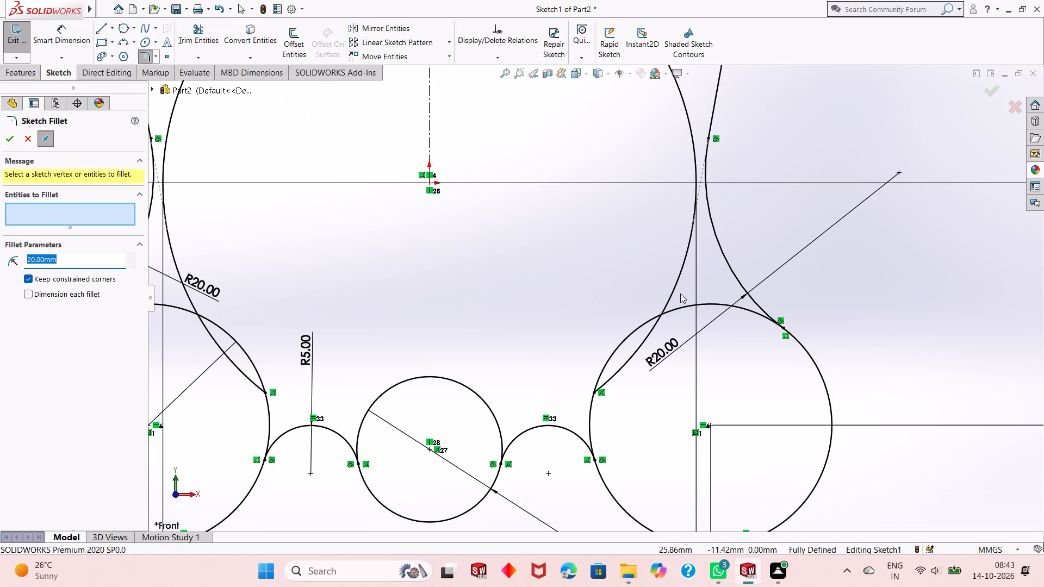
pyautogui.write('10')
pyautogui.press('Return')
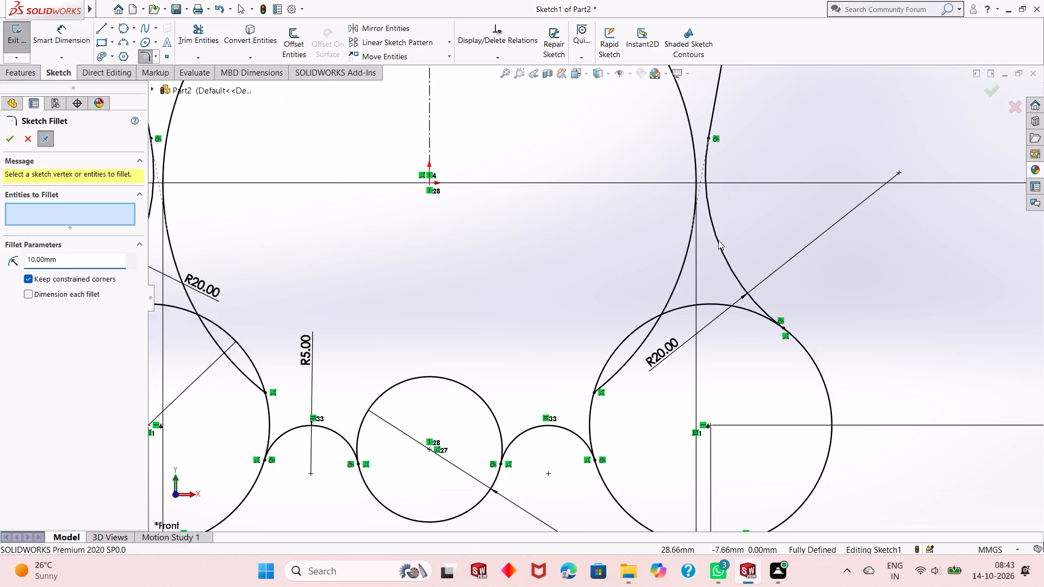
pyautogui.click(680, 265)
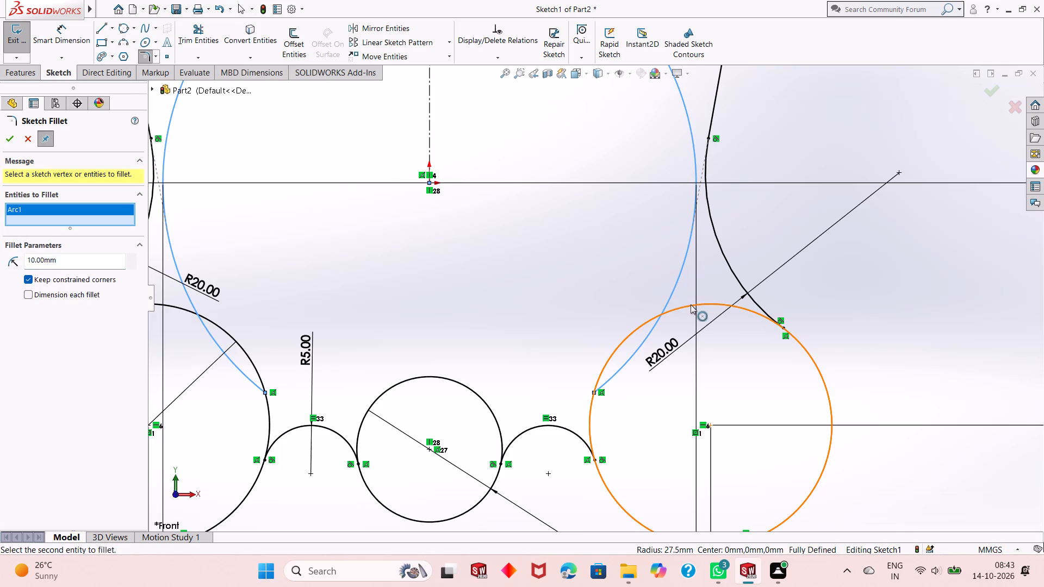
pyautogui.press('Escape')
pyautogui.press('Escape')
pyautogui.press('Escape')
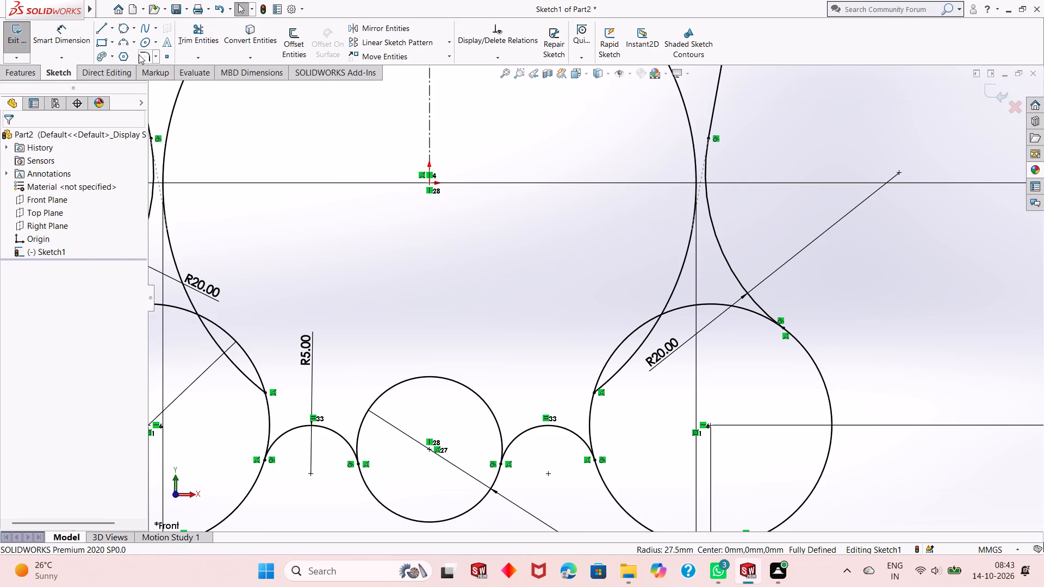
# Sketch a three-point arc of radius 10 mm from the 55 mm circle's lower right side to the top of the right 25 mm circle.
pyautogui.click(122, 45)
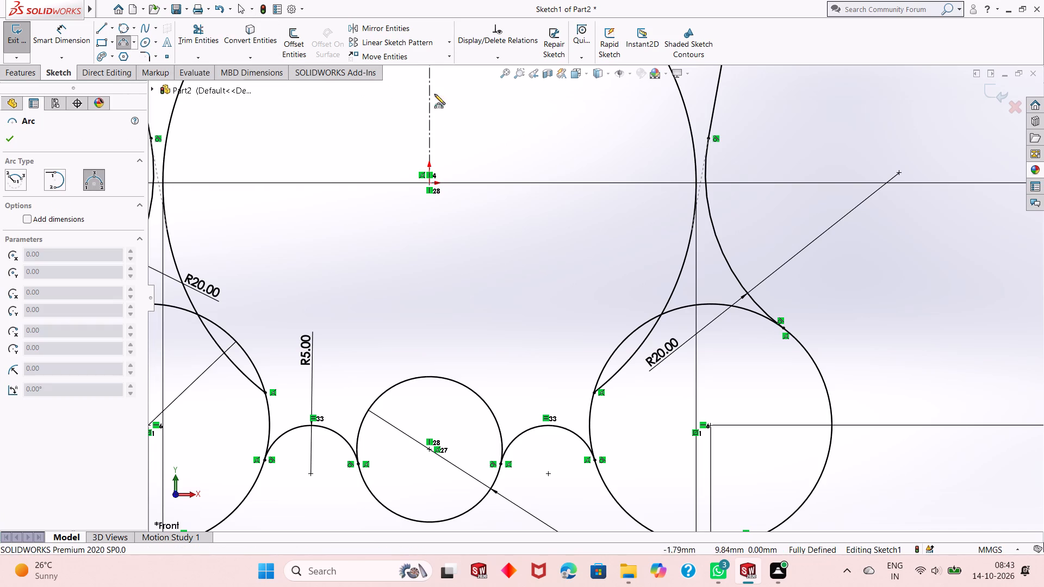
pyautogui.click(688, 235)
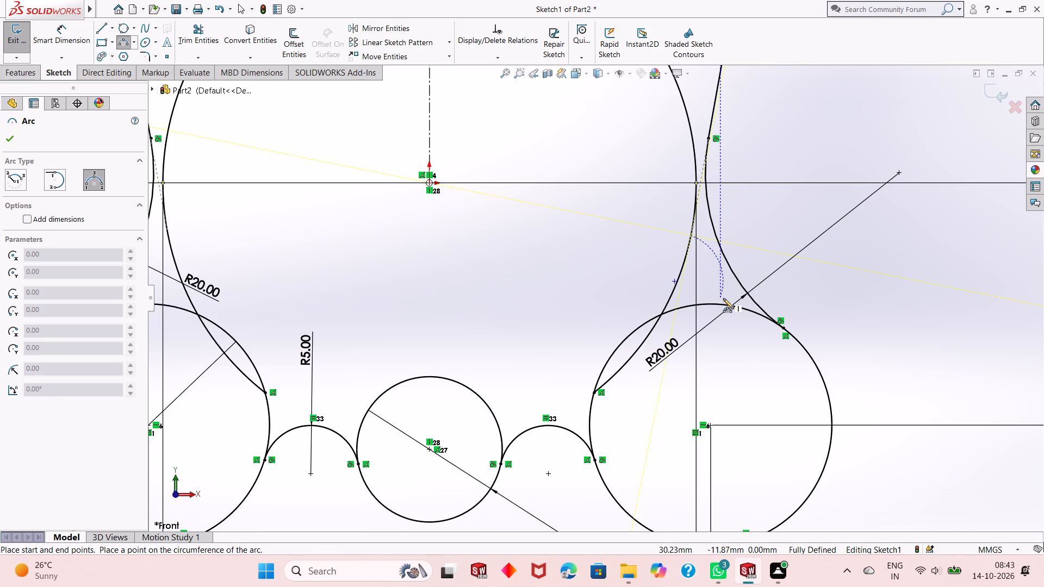
pyautogui.click(737, 307)
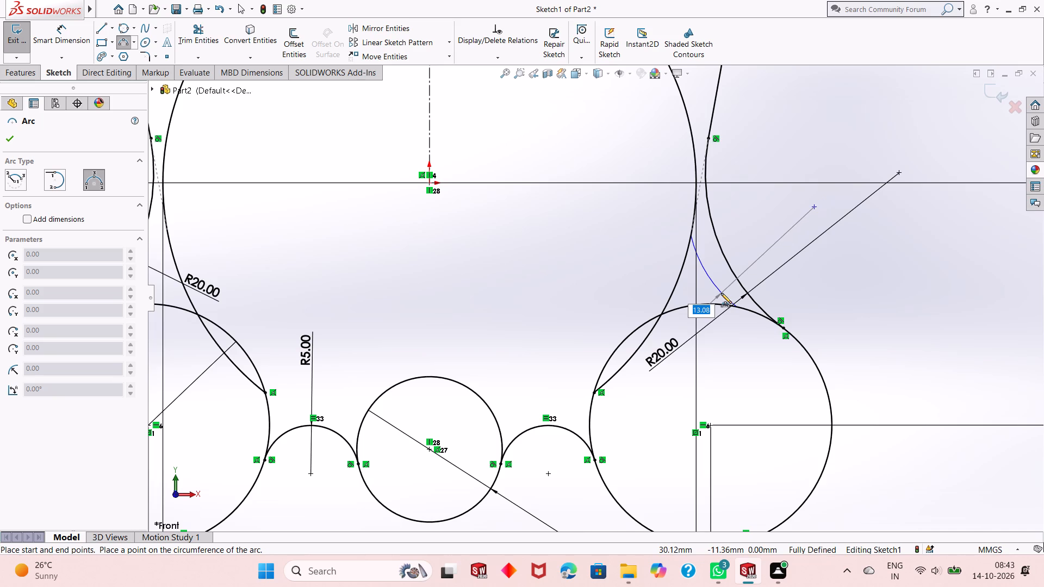
pyautogui.write('10')
pyautogui.press('Return')
pyautogui.press('Escape')
pyautogui.press('Escape')
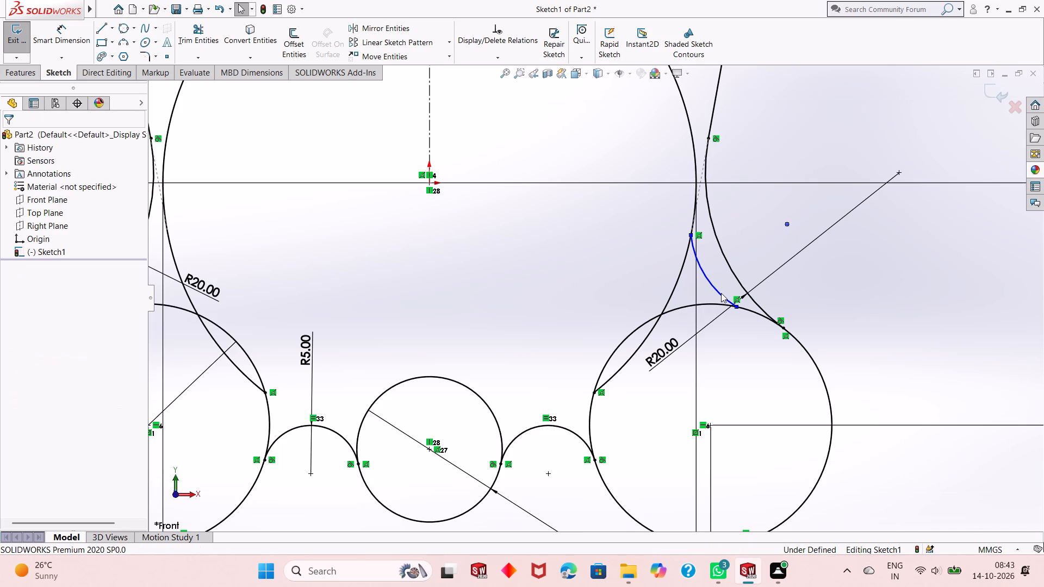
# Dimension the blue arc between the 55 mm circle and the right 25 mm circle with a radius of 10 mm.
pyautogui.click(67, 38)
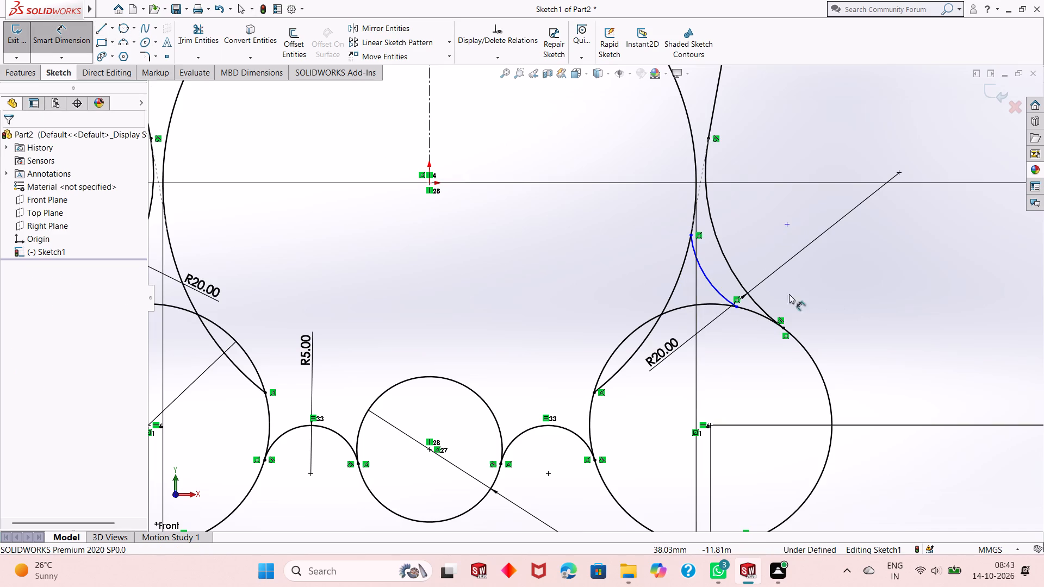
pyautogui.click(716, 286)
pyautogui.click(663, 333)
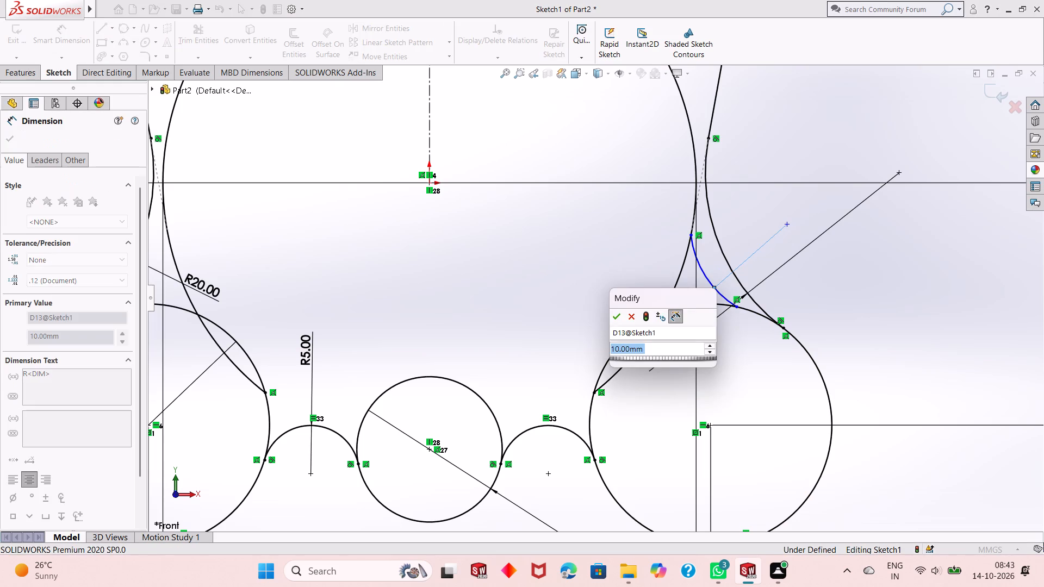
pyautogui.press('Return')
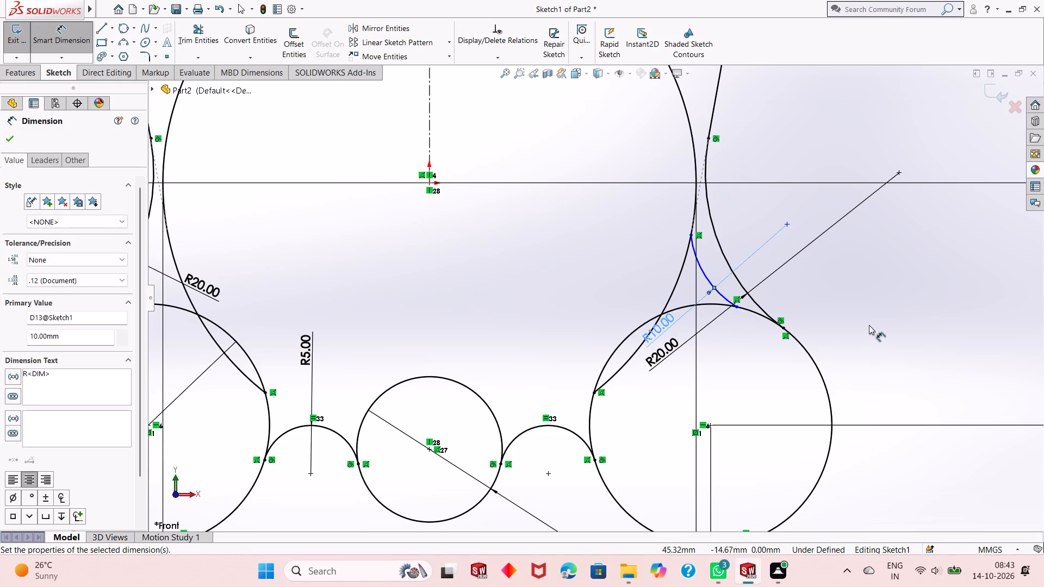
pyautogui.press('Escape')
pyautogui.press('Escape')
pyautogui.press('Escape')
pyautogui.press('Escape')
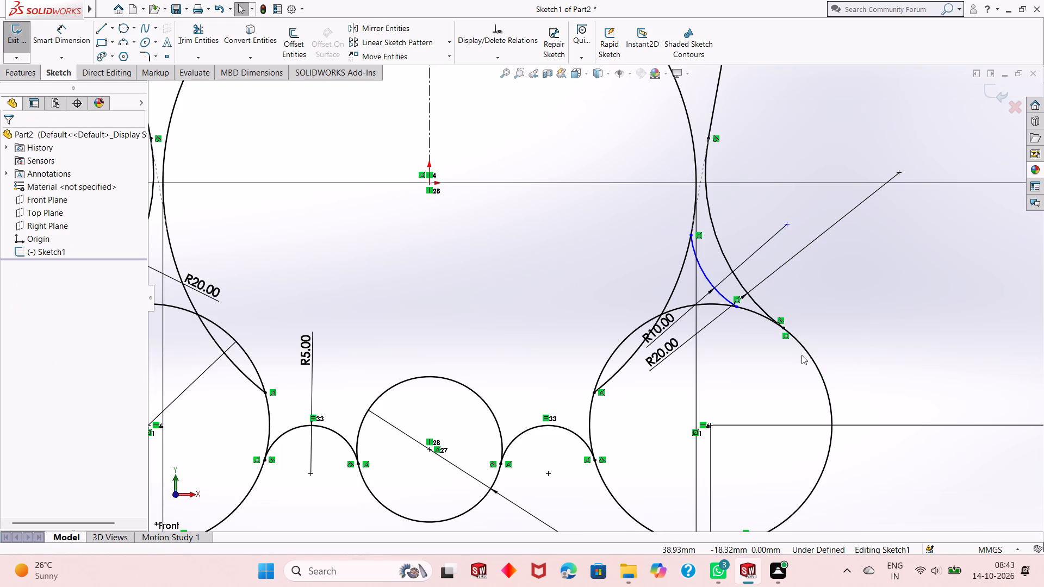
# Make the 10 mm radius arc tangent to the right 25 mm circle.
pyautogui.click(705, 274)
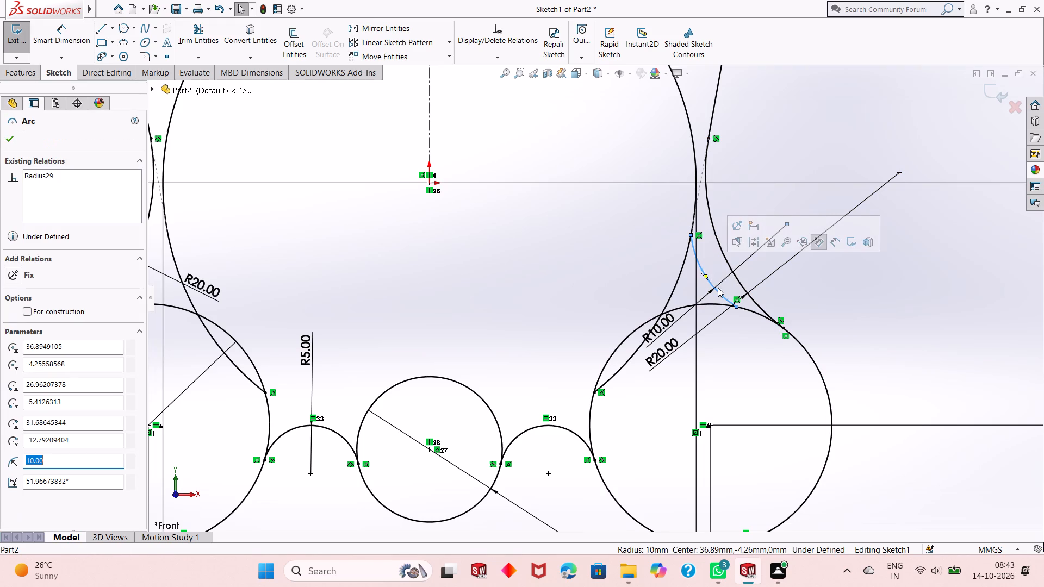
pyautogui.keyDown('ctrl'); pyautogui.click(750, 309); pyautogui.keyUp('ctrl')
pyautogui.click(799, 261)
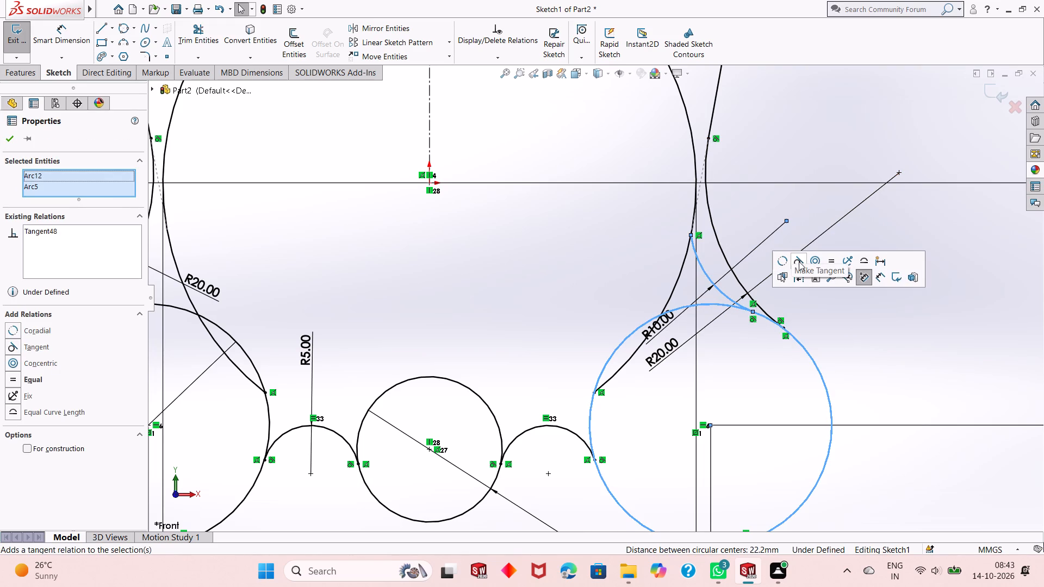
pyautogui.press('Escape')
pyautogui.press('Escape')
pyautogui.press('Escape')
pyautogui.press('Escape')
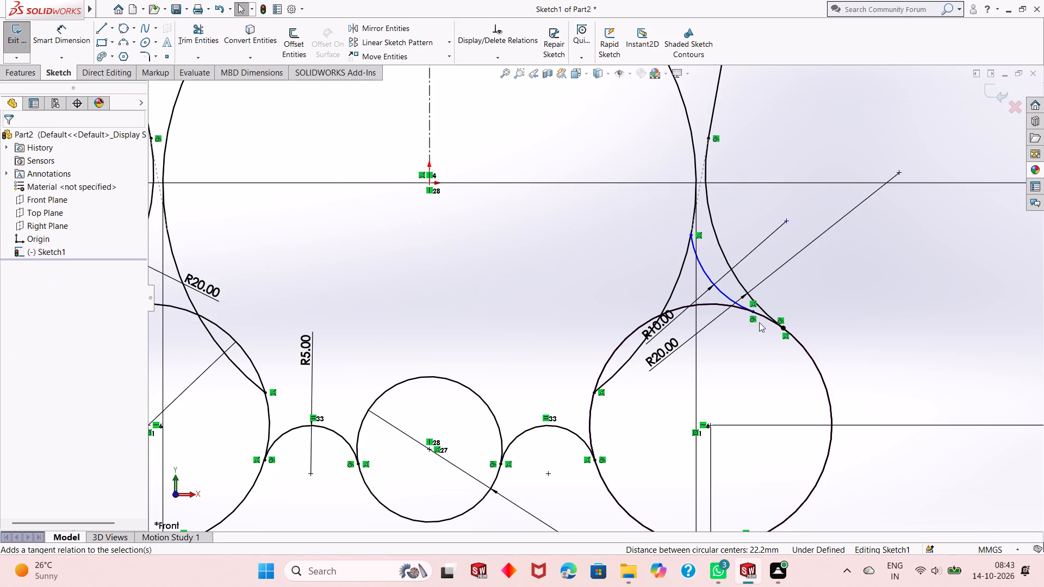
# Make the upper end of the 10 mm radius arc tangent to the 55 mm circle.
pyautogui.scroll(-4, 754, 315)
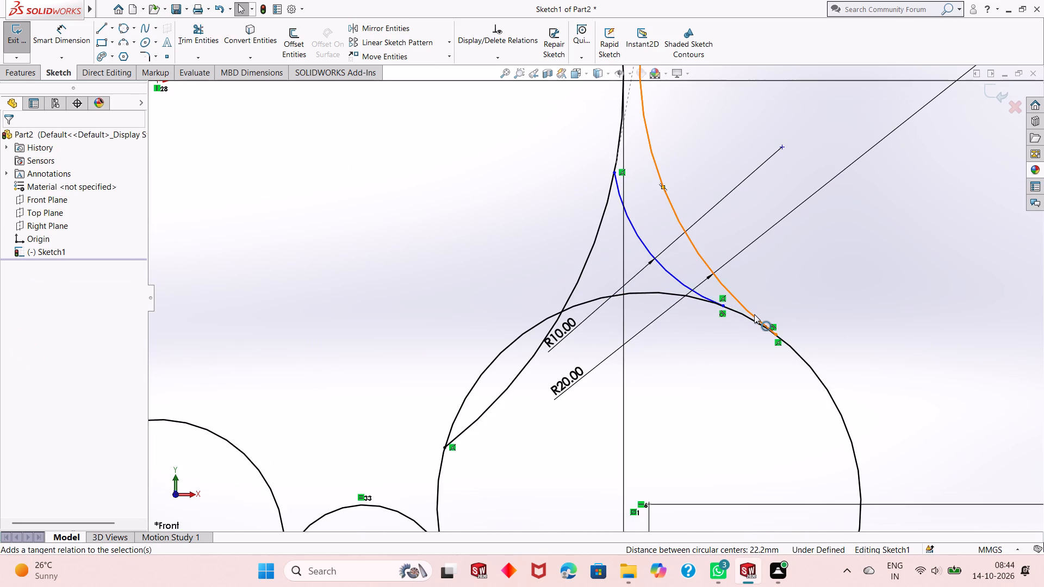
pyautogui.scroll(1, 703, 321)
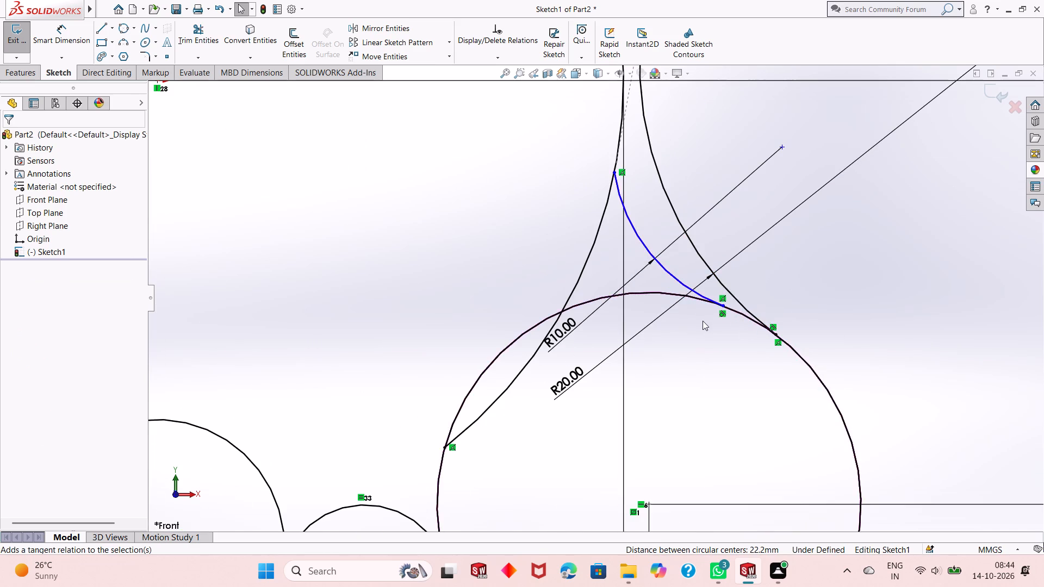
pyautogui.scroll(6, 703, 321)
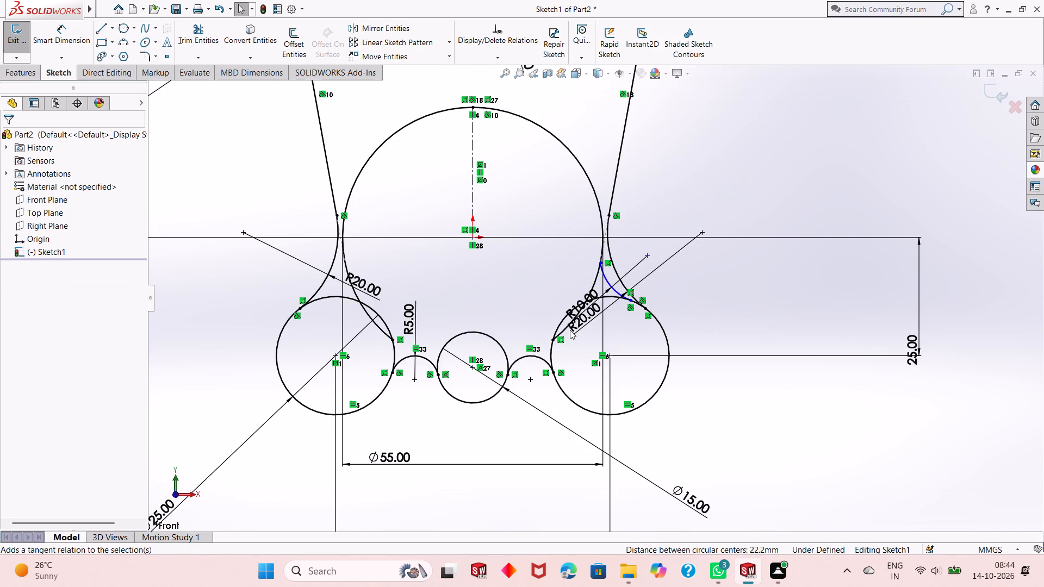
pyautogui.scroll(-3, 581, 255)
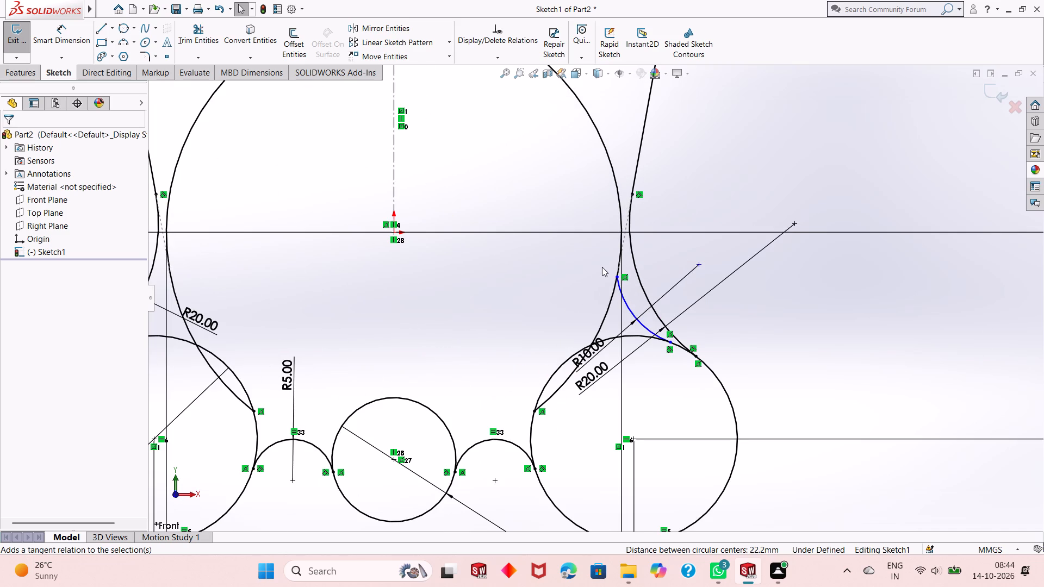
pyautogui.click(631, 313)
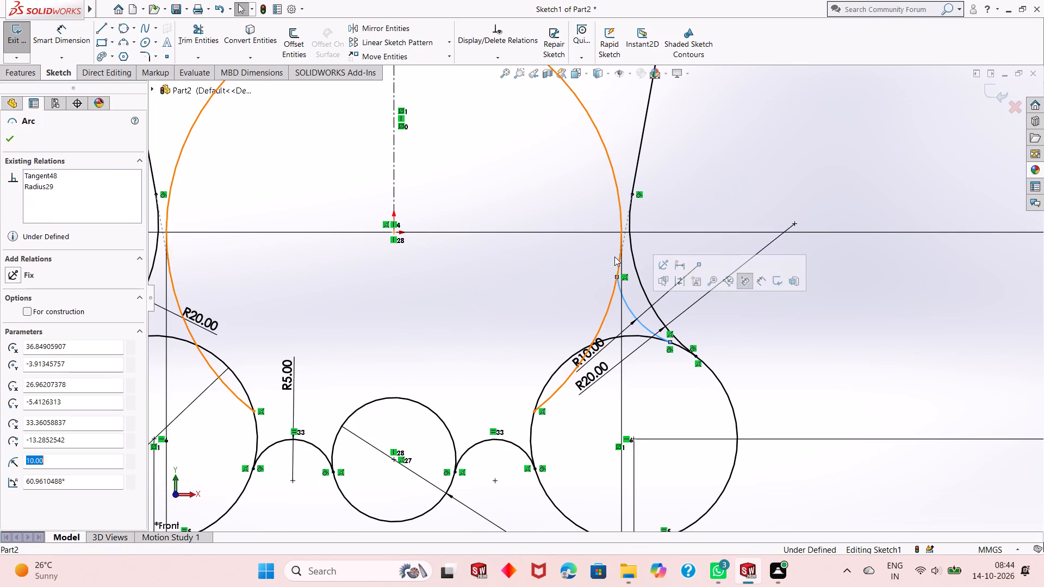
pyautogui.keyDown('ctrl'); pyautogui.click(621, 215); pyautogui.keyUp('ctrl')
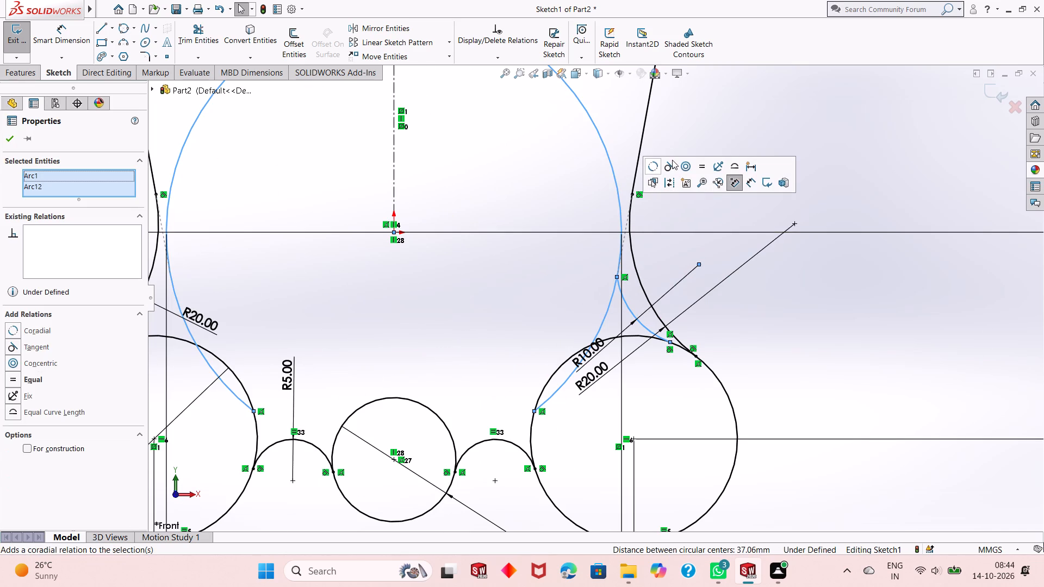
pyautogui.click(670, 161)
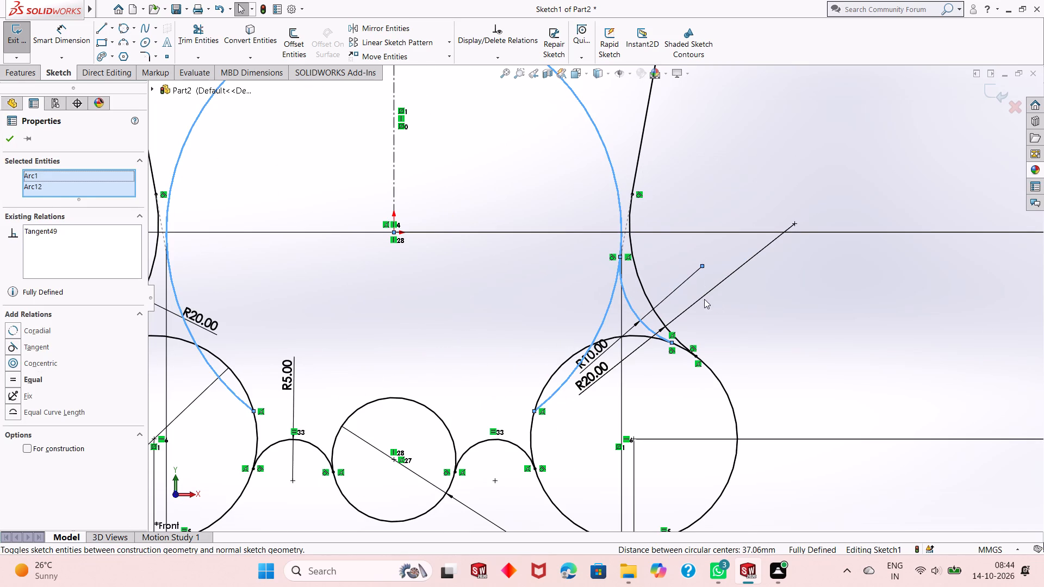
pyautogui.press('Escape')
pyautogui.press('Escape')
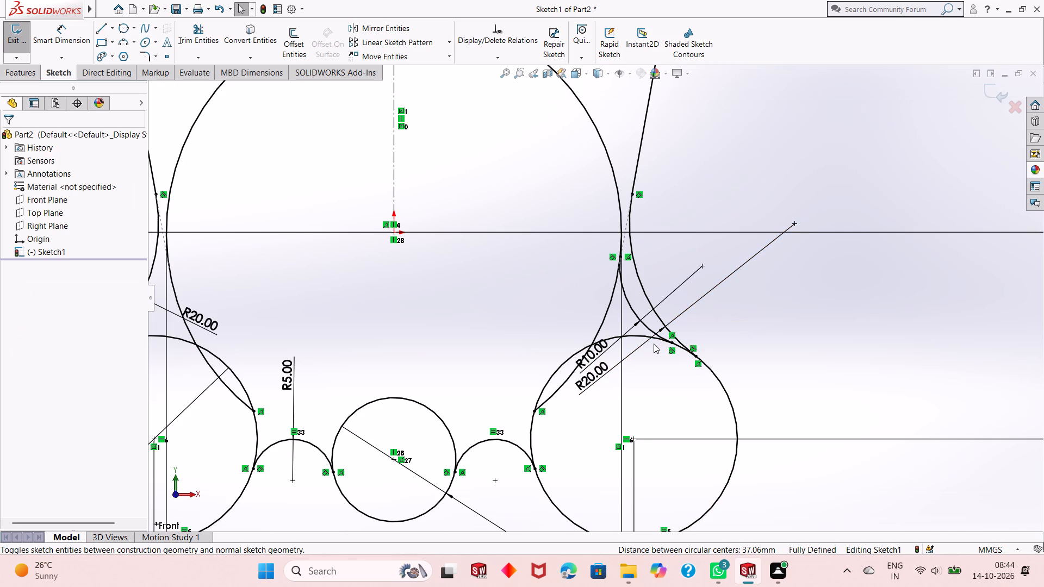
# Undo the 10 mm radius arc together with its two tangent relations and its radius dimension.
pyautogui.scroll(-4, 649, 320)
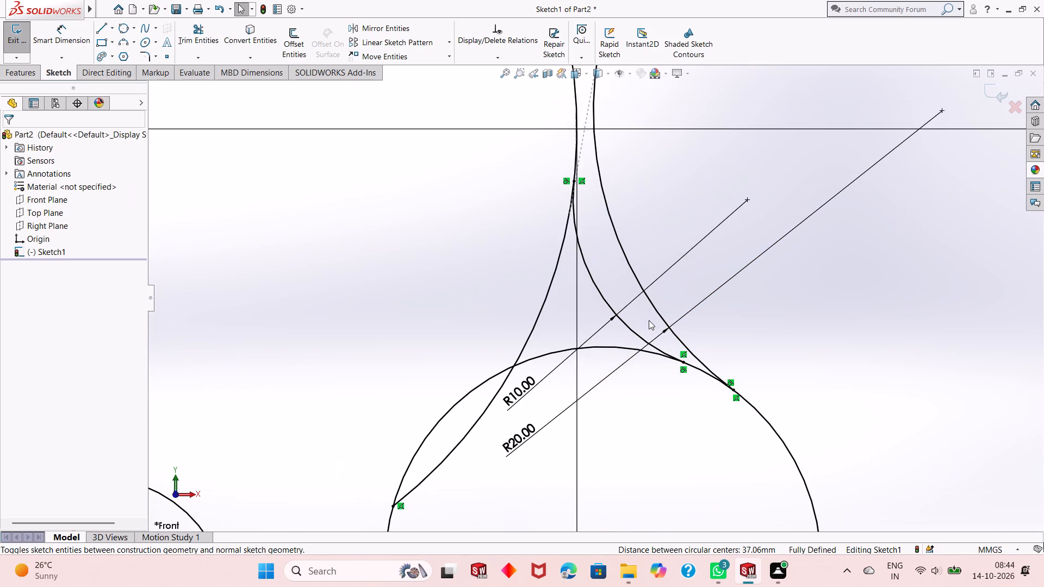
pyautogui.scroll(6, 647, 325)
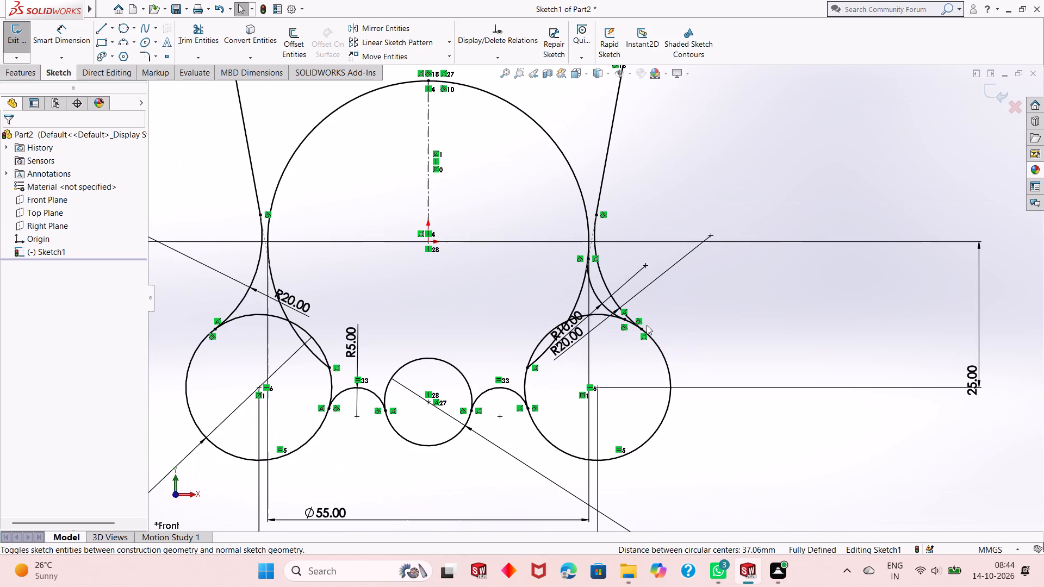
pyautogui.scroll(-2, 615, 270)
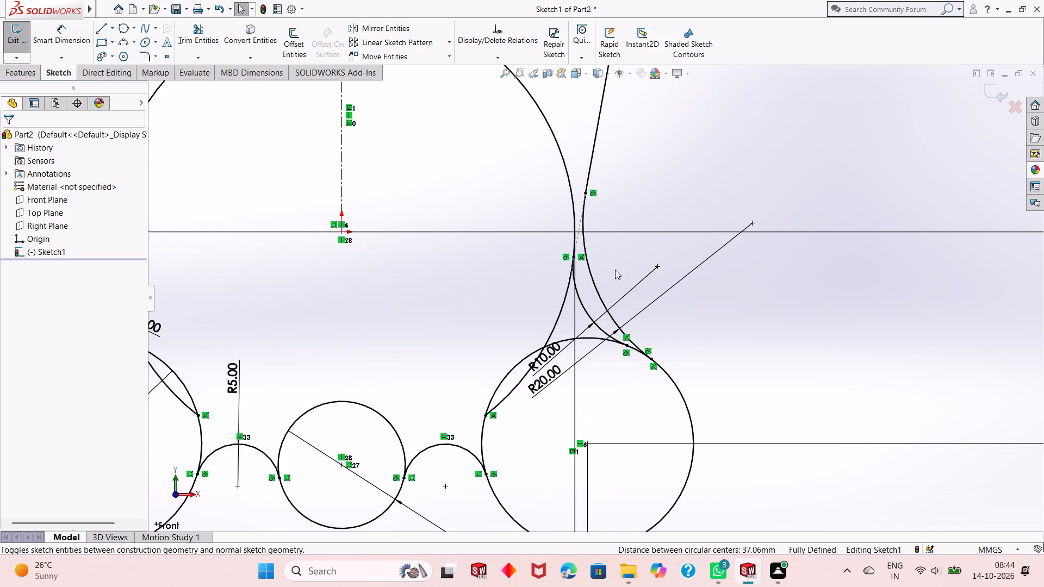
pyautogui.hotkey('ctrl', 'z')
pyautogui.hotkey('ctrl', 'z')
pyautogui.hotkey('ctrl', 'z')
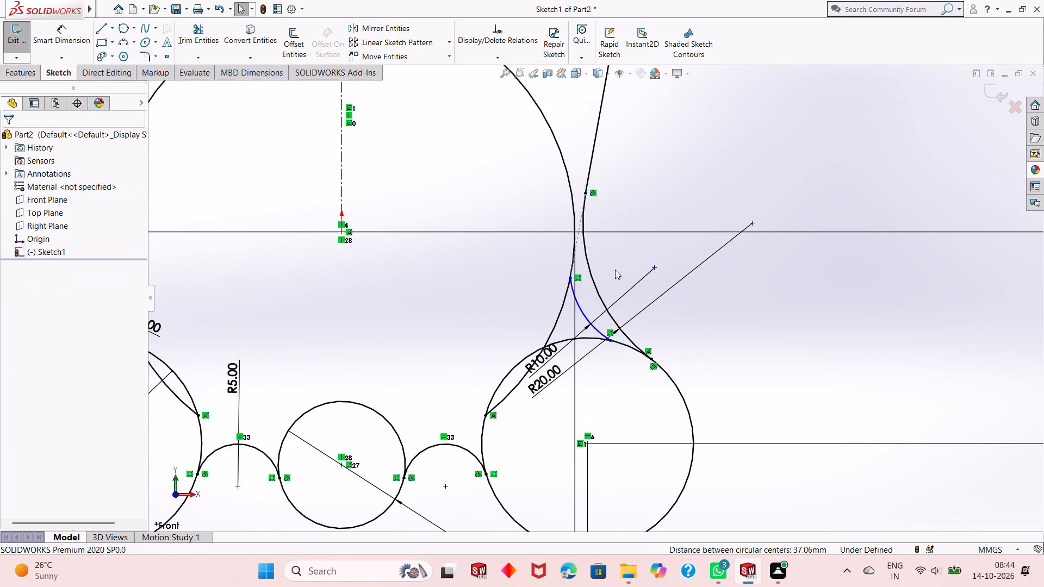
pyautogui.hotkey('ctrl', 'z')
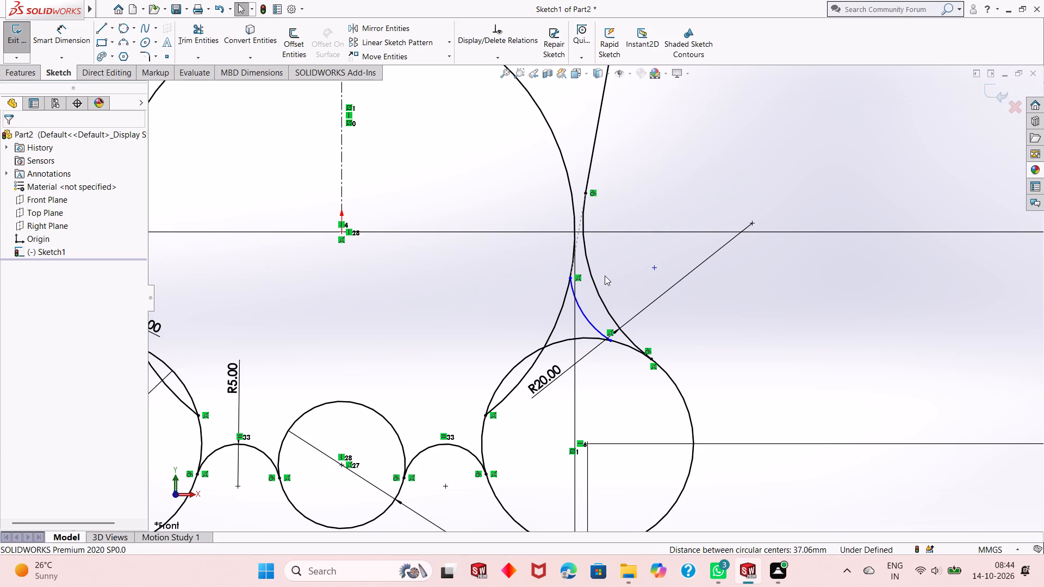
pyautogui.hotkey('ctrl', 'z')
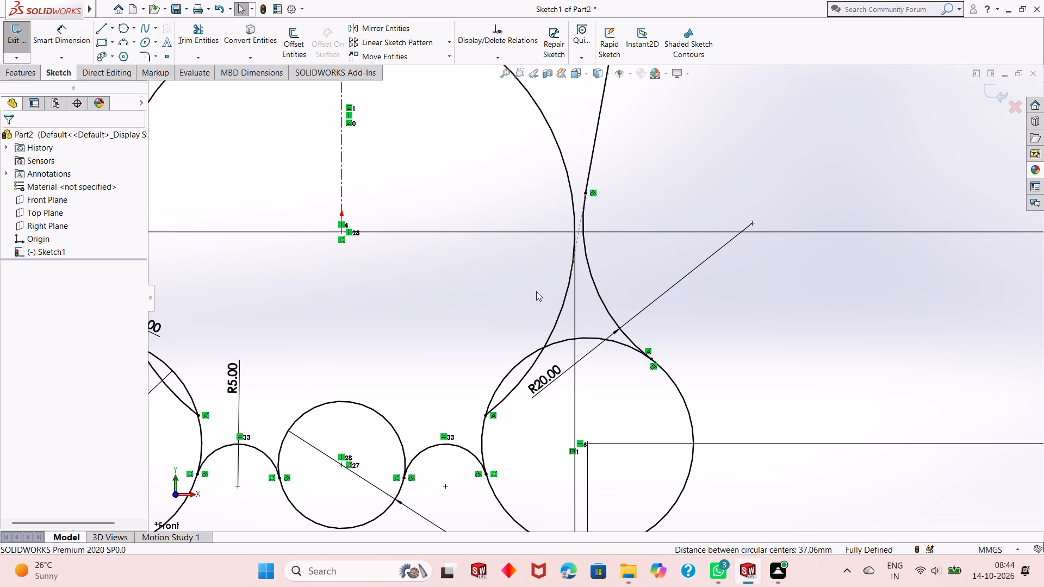
# Sketch a three-point arc of radius 10 mm from the R20 arc's endpoint on the right 25 mm circle to the 55 mm circle's lower right side.
pyautogui.click(121, 36)
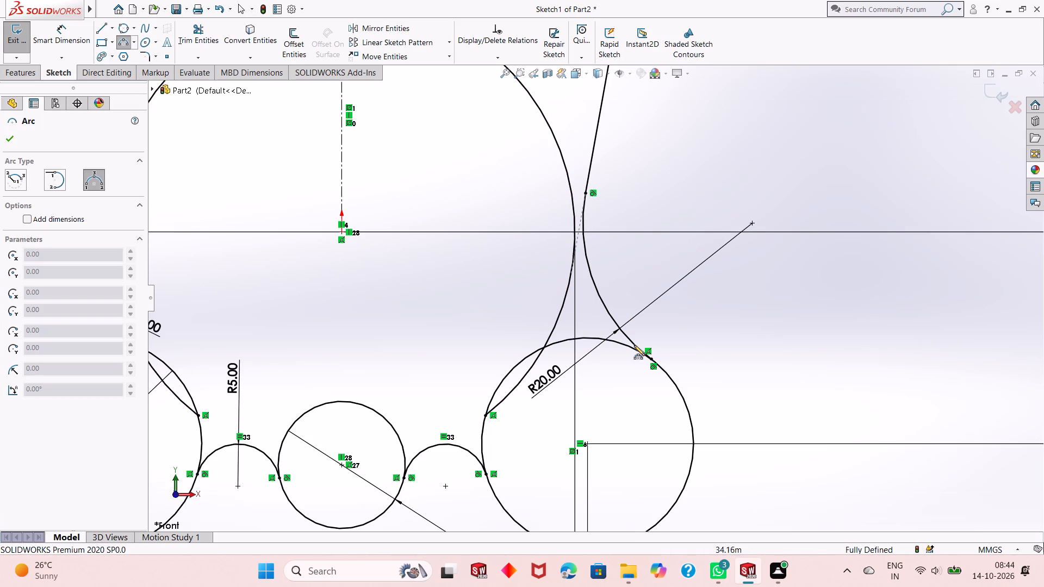
pyautogui.click(648, 359)
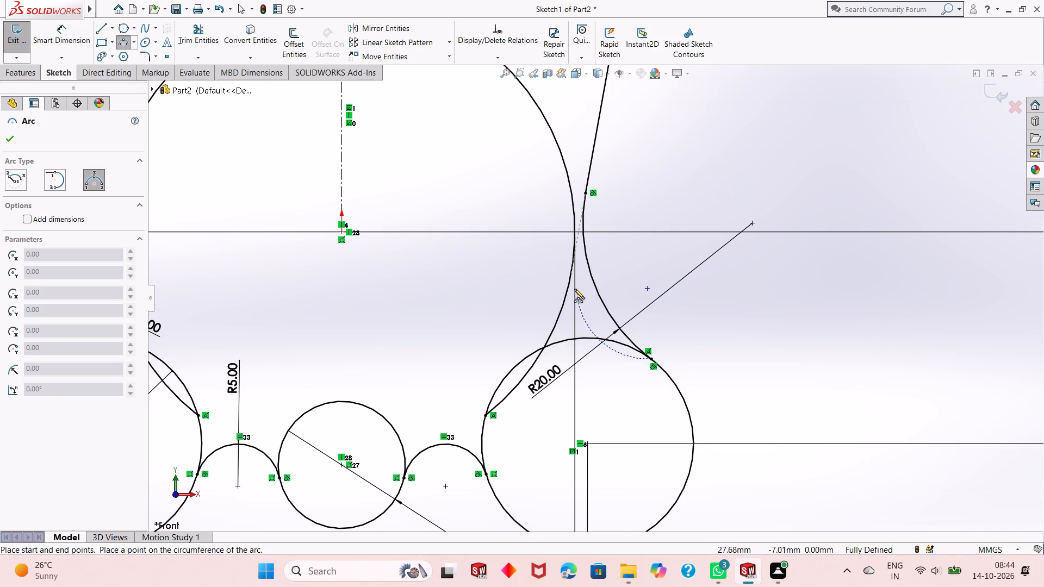
pyautogui.click(571, 268)
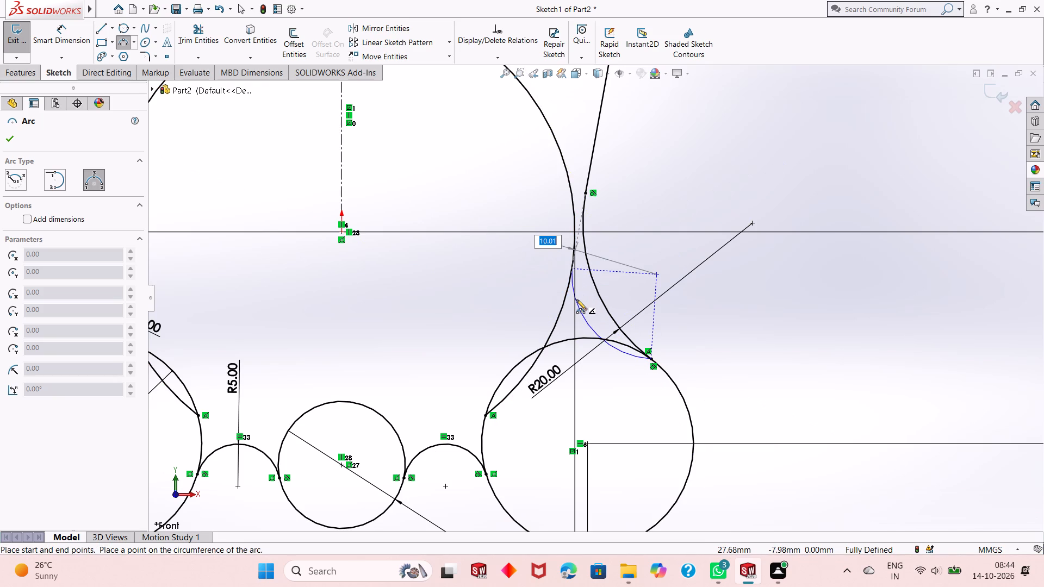
pyautogui.write('10')
pyautogui.press('Return')
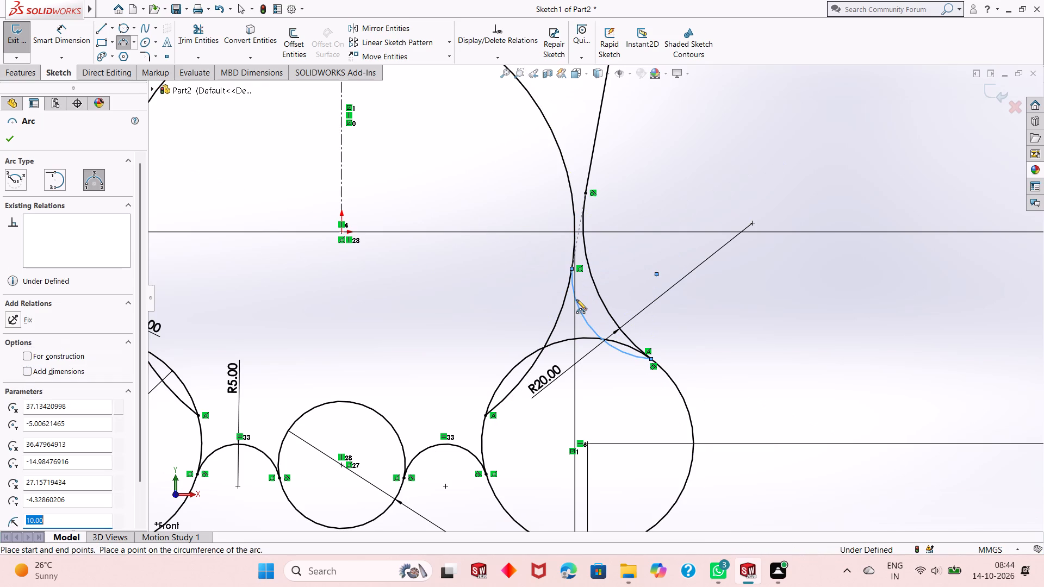
pyautogui.rightClick(713, 301)
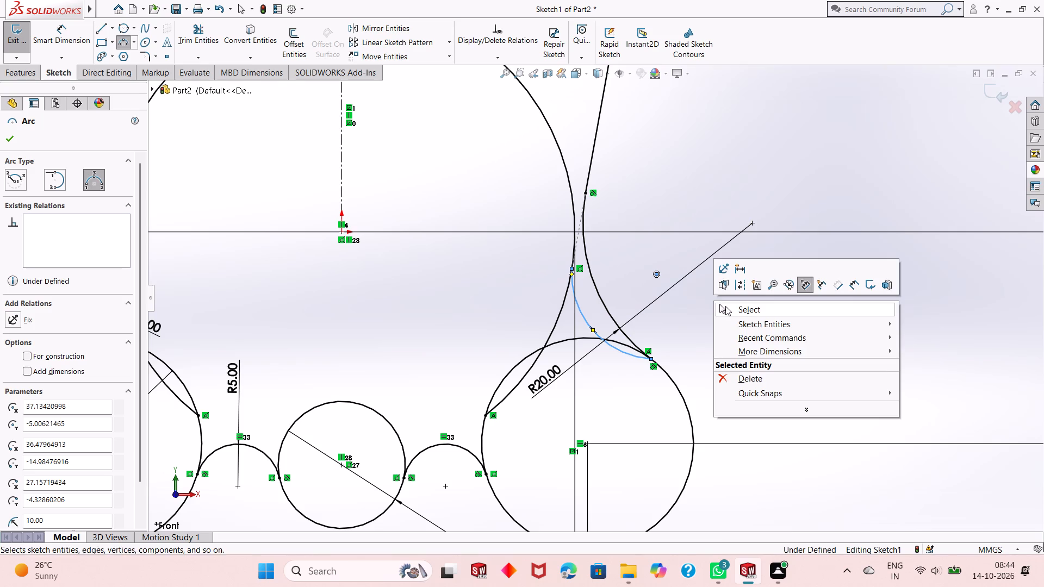
pyautogui.click(725, 306)
# Dimension the new arc beside the right R20 arc with a radius of 10 mm.
pyautogui.click(64, 46)
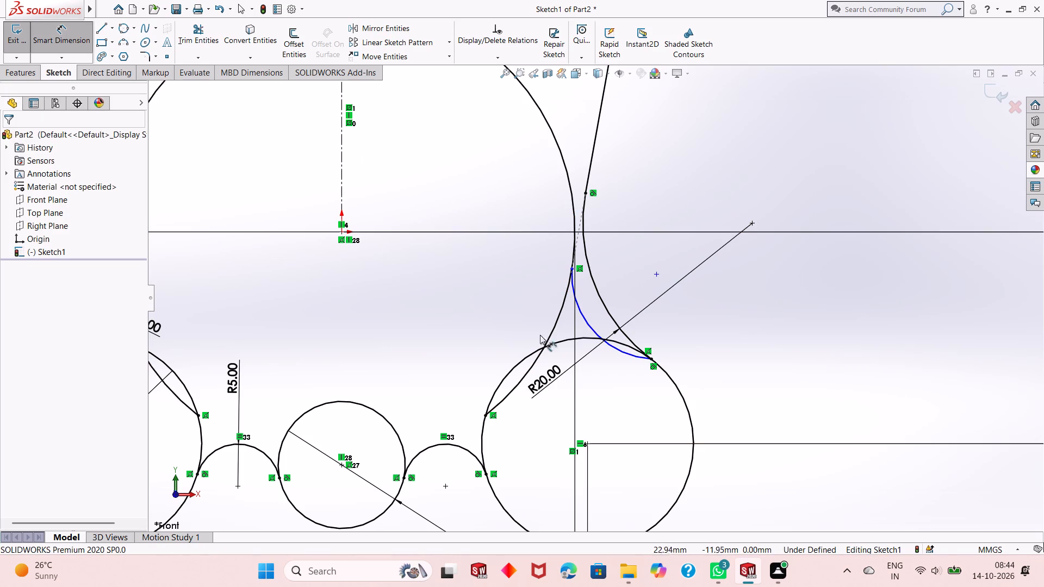
pyautogui.click(591, 330)
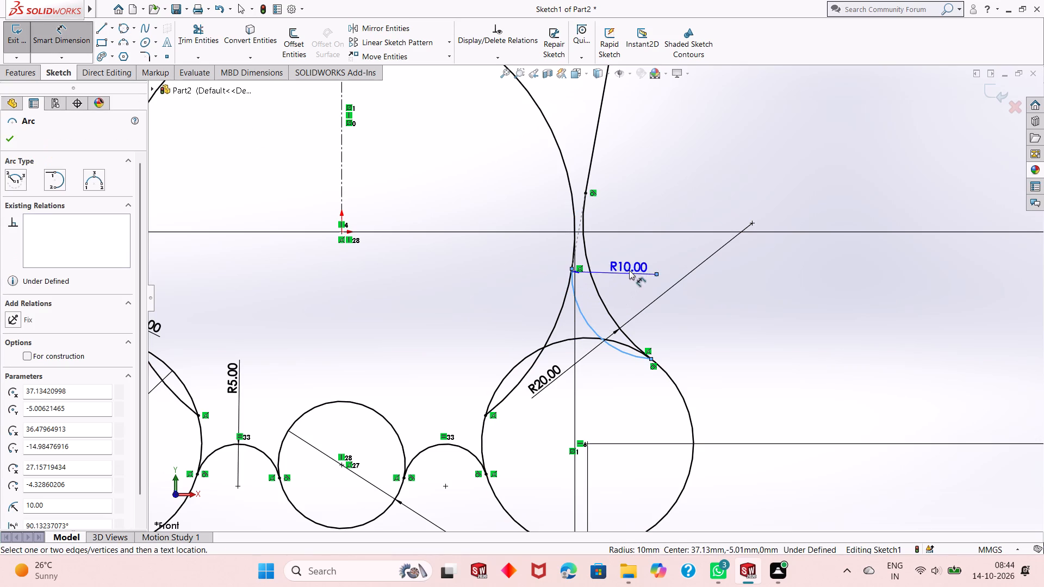
pyautogui.click(627, 287)
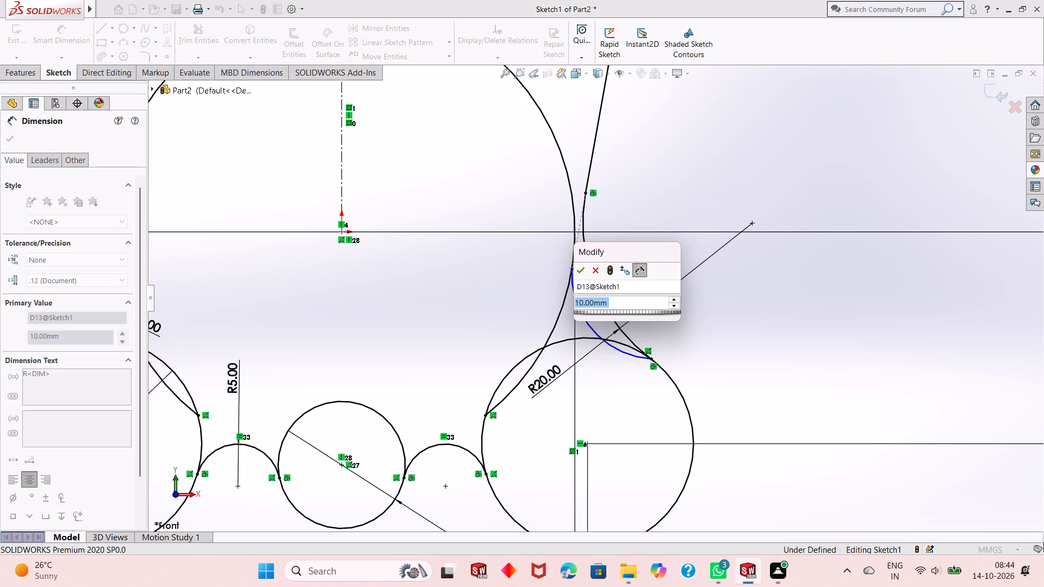
pyautogui.click(580, 265)
pyautogui.rightClick(731, 123)
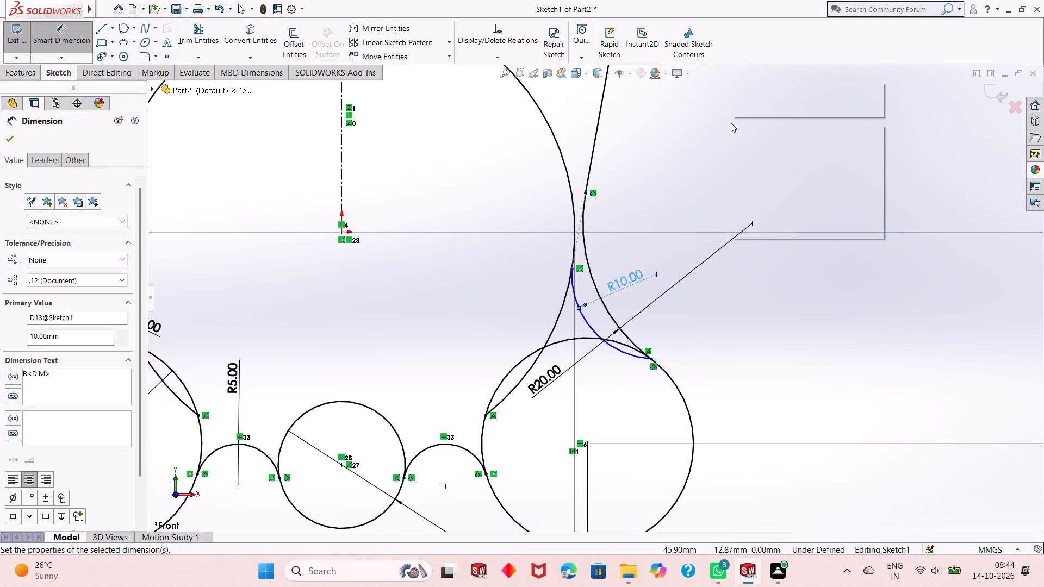
pyautogui.click(742, 156)
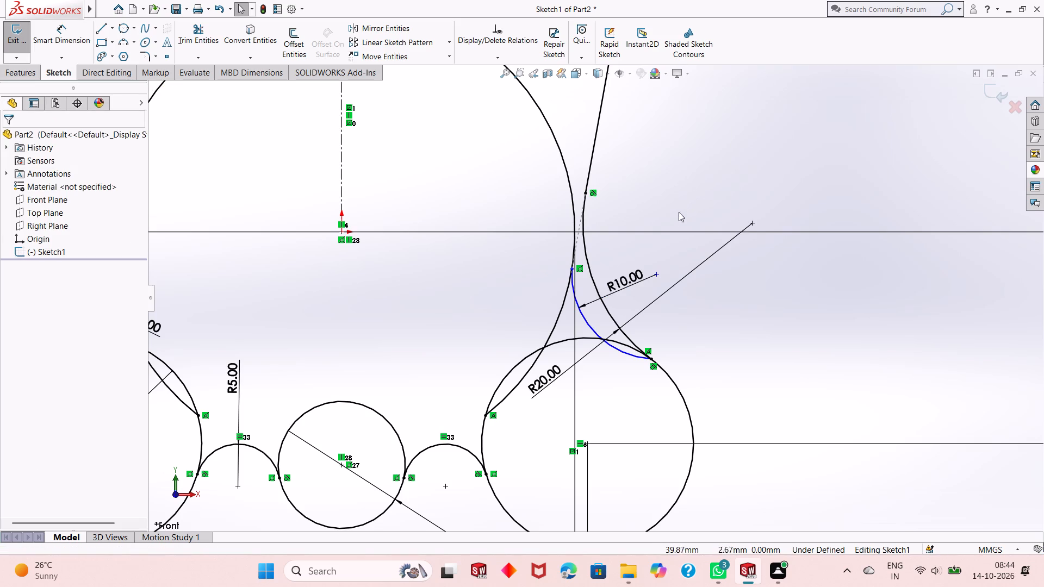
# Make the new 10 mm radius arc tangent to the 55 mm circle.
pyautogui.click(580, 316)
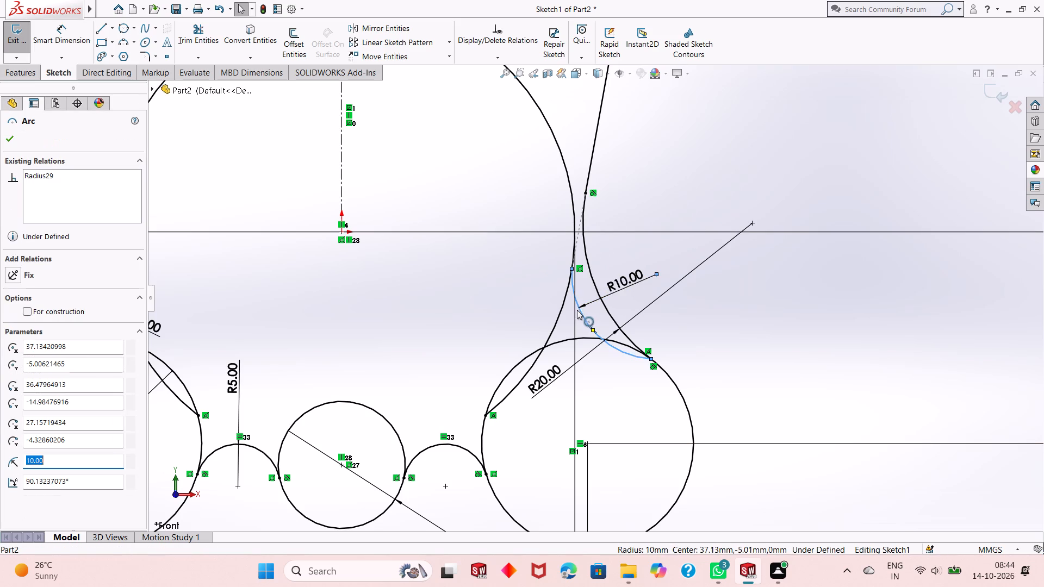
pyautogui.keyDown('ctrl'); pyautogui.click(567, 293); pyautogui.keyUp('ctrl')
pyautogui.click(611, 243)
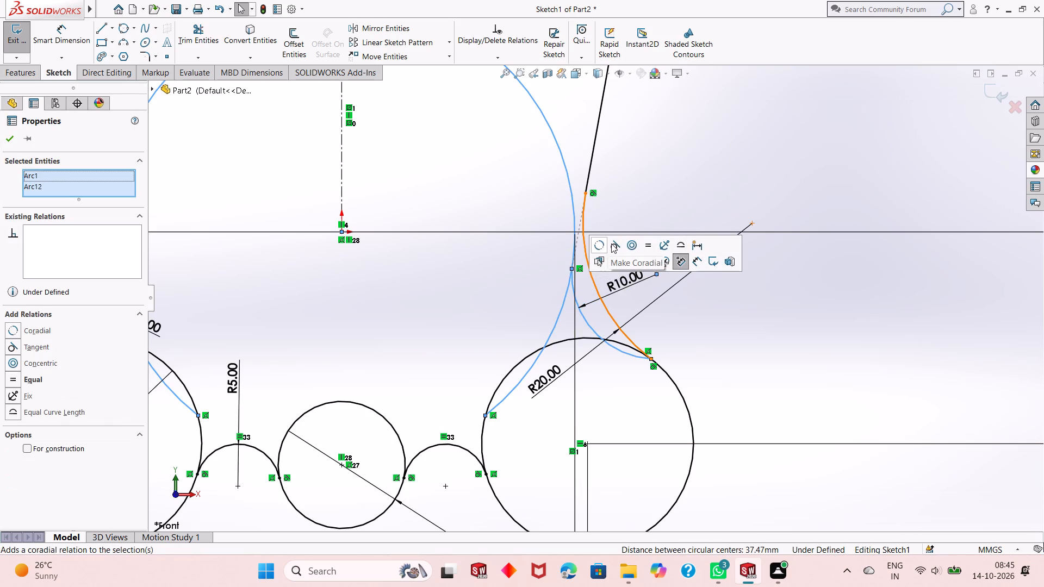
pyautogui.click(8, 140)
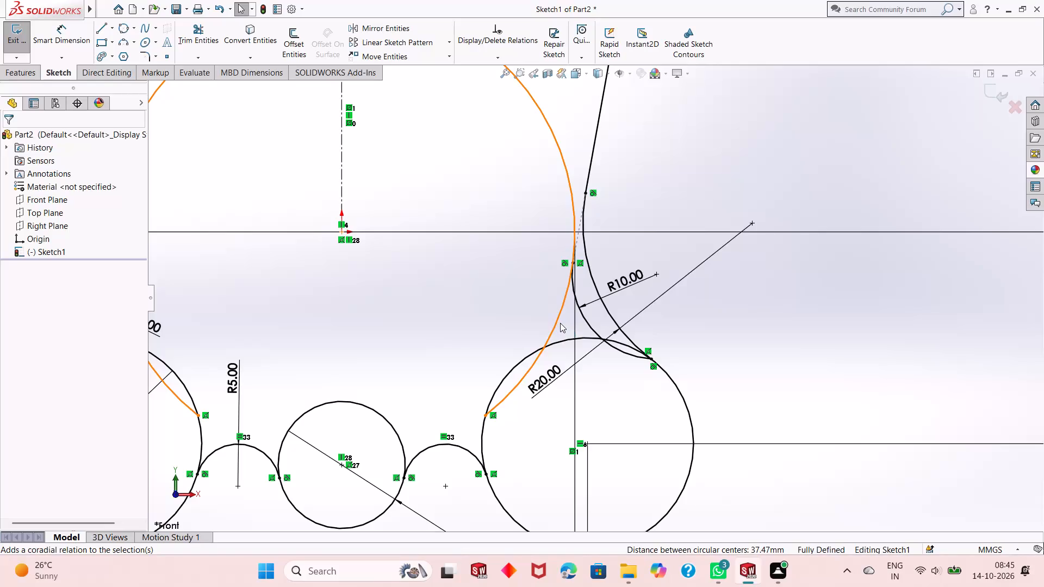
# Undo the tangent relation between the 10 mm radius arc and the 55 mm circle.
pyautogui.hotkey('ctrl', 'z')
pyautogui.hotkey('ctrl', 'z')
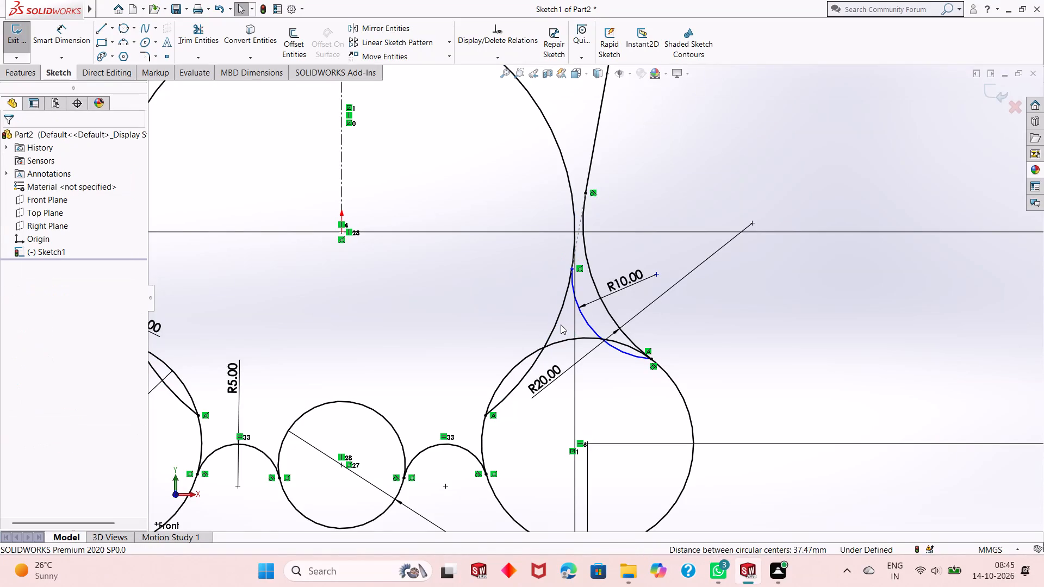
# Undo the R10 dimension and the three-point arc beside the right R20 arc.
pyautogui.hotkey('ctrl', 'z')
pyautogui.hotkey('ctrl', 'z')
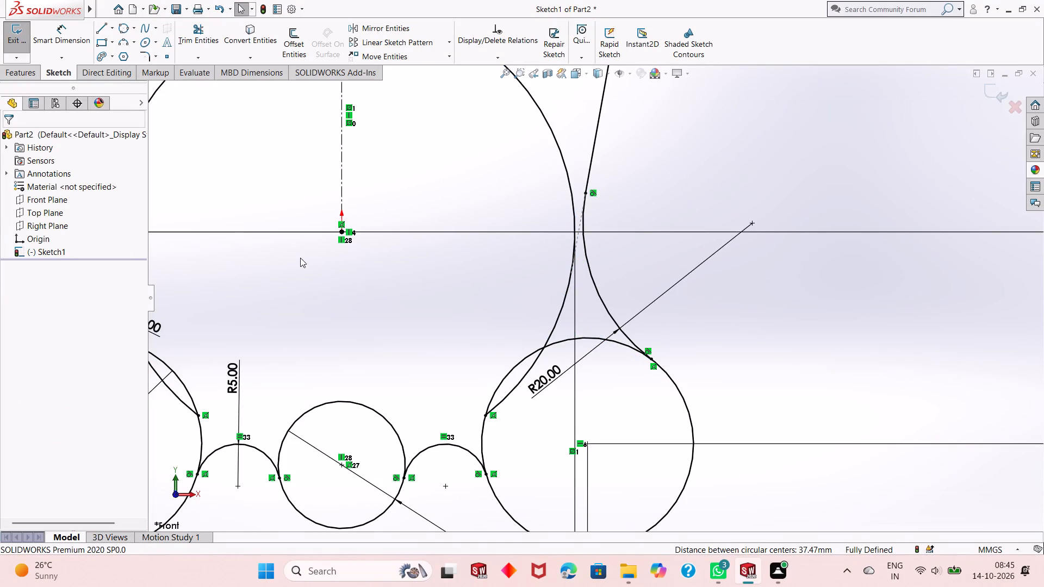
# Sketch a three-point arc of radius 10 mm from the 55 mm circle's lower right side to the top of the right 25 mm circle.
pyautogui.click(128, 39)
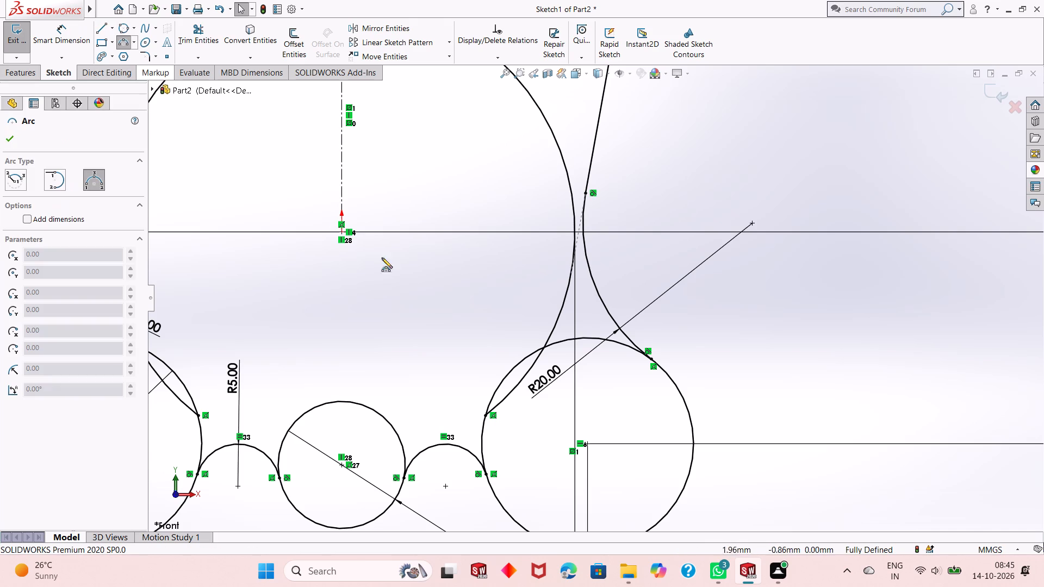
pyautogui.click(569, 275)
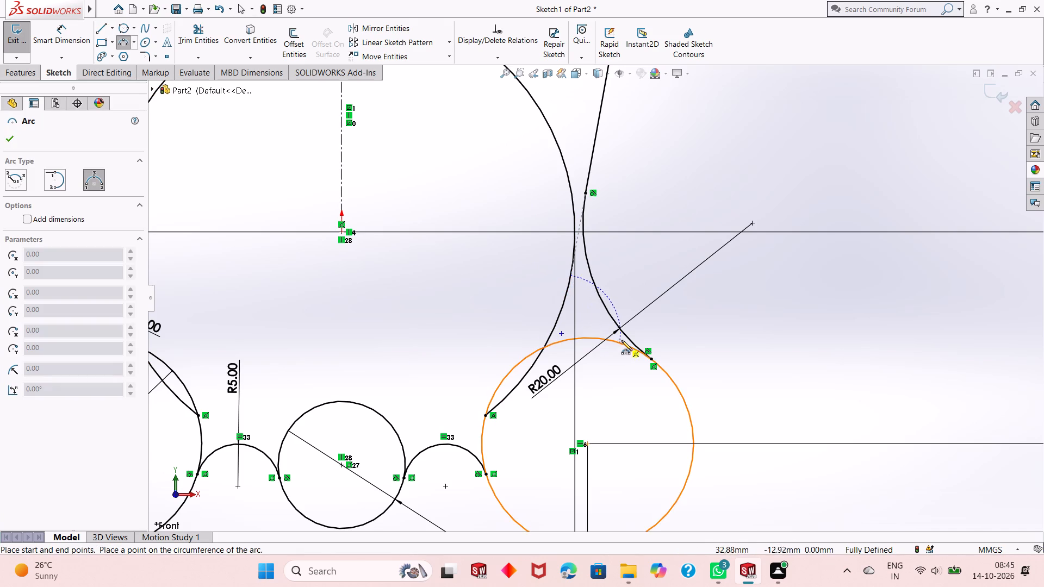
pyautogui.click(622, 340)
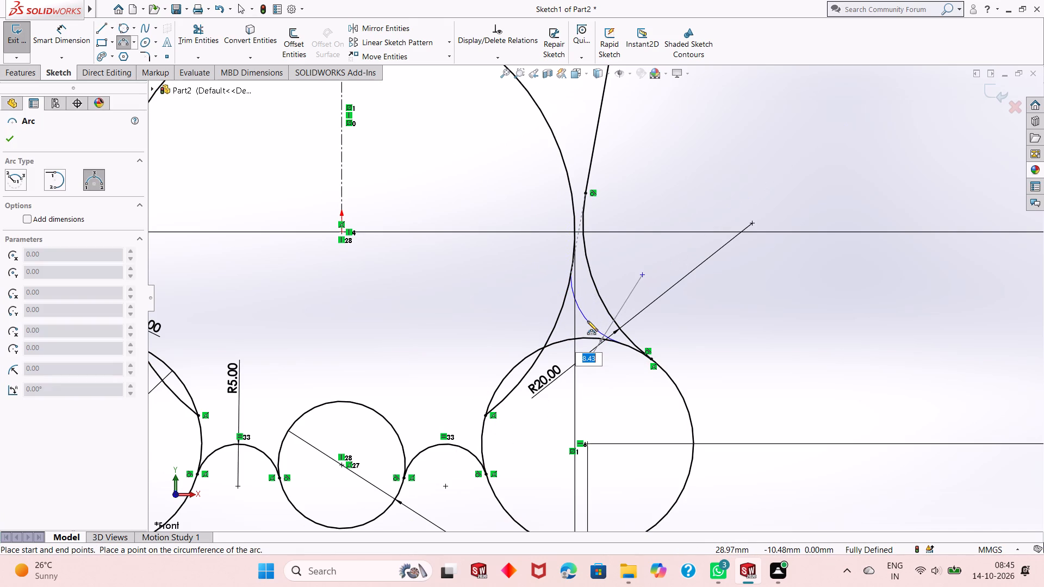
pyautogui.write('10')
pyautogui.press('Return')
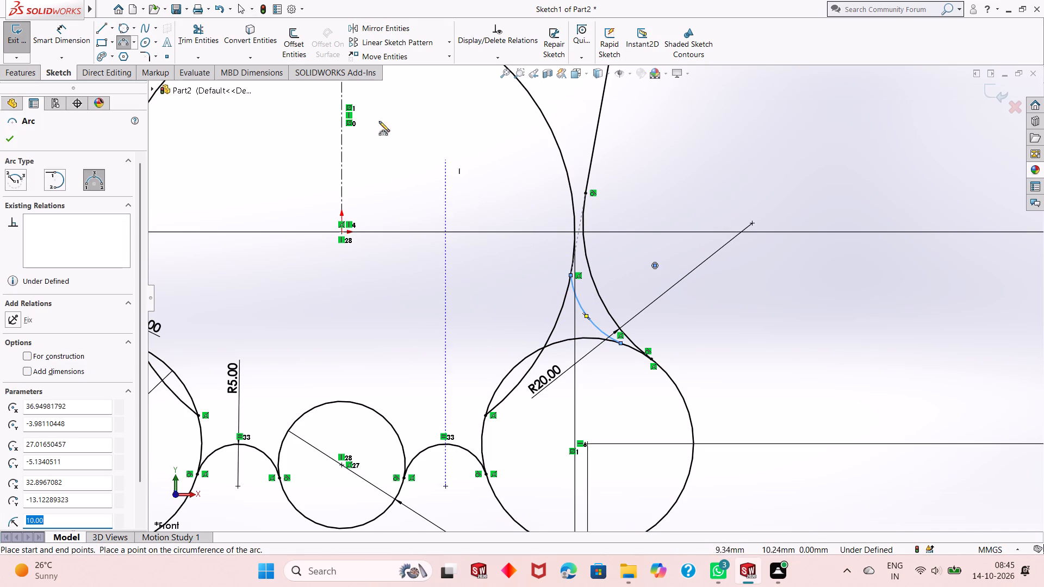
pyautogui.click(15, 142)
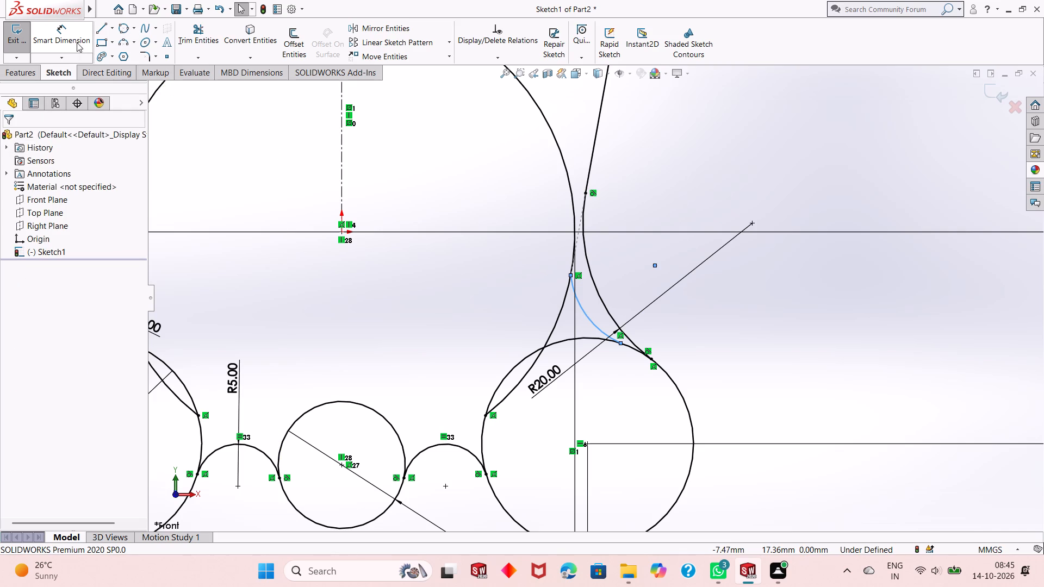
# Dimension the new arc between the 55 mm circle and the right 25 mm circle with a radius of 10 mm.
pyautogui.click(74, 39)
pyautogui.click(593, 322)
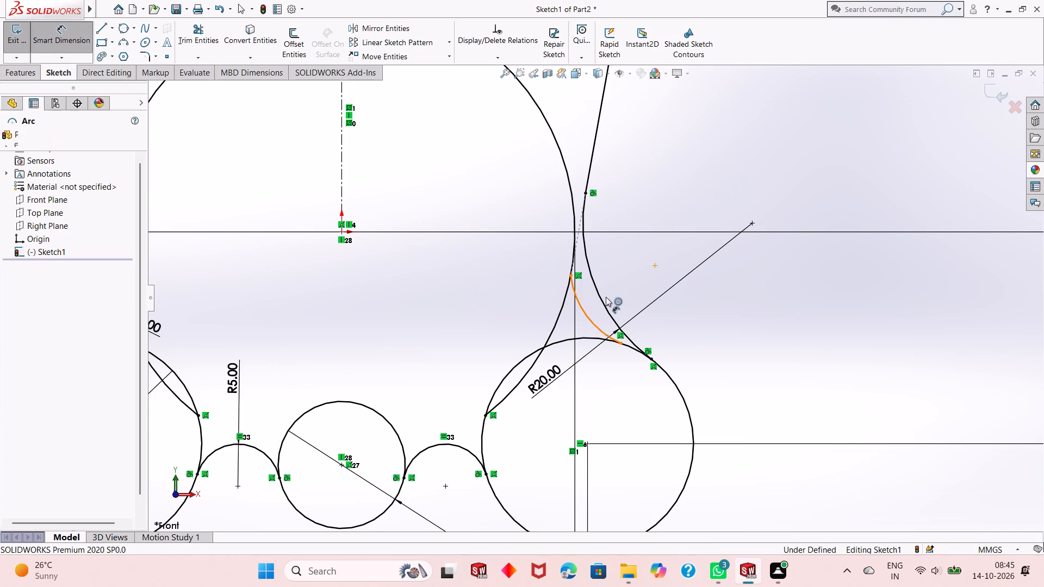
pyautogui.click(612, 288)
pyautogui.press('Return')
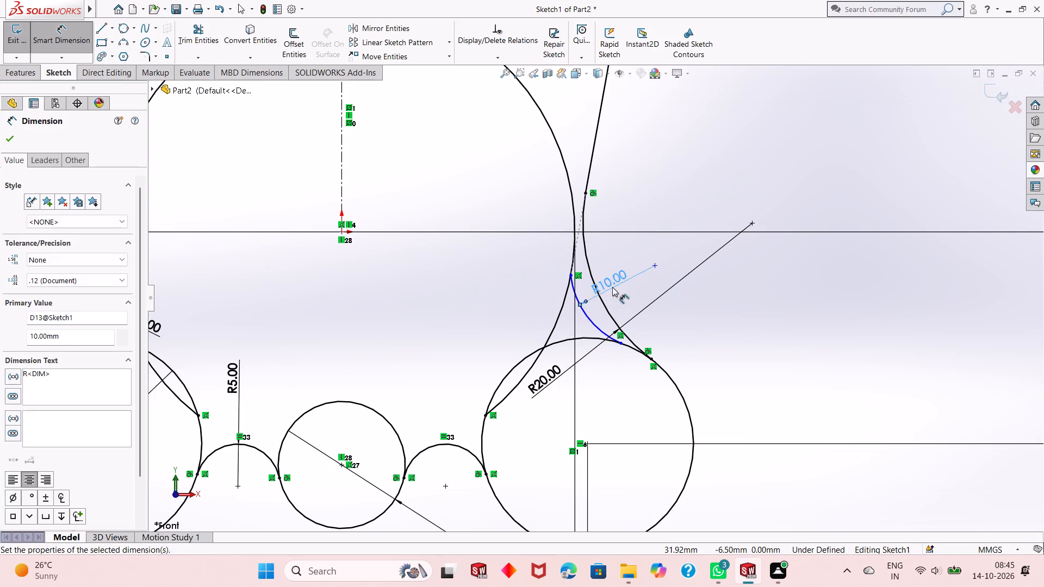
pyautogui.rightClick(681, 139)
pyautogui.click(694, 177)
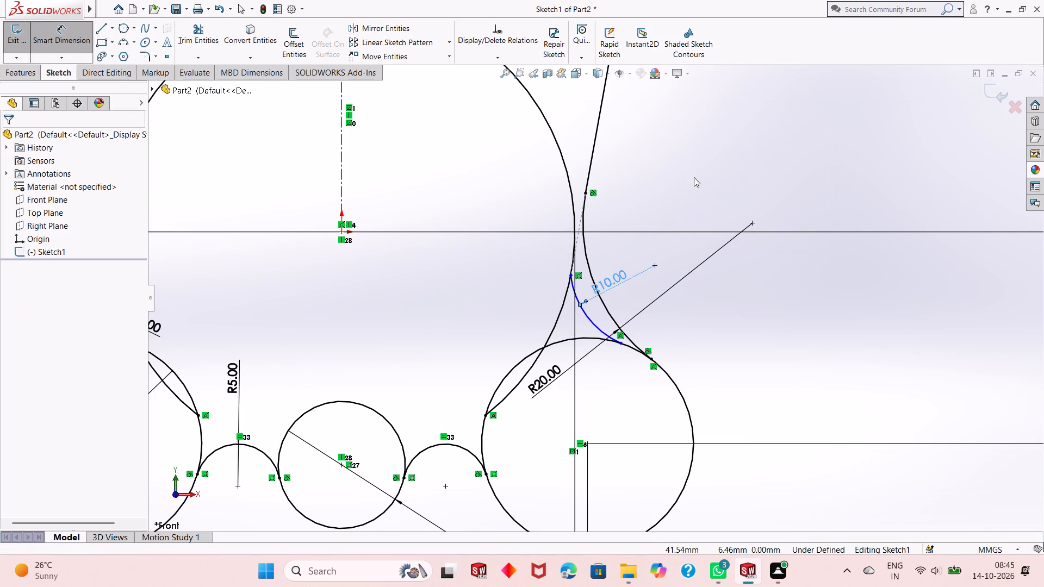
# Make the right 10 mm radius arc tangent to the 55 mm circle.
pyautogui.click(593, 322)
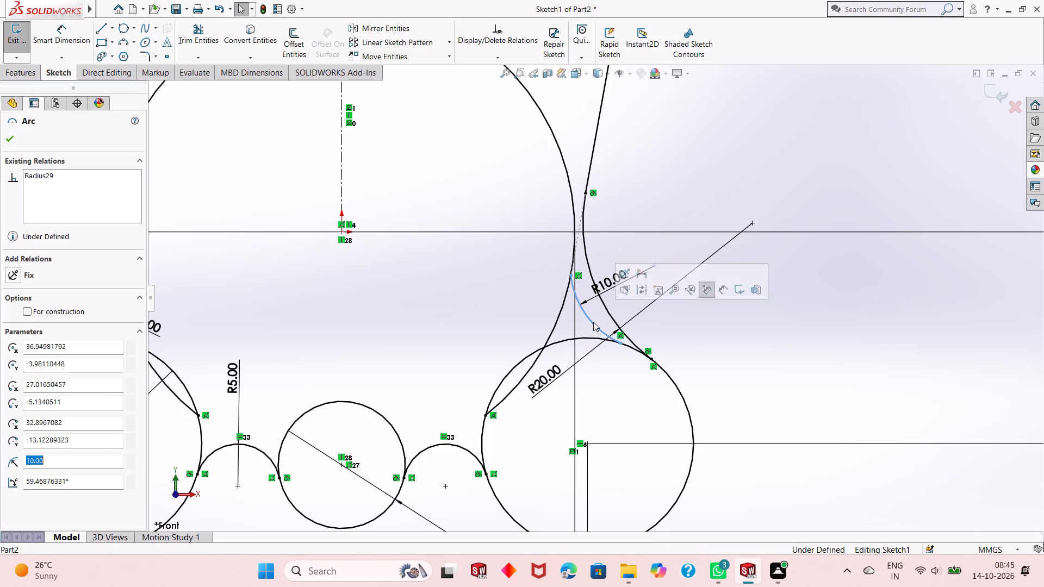
pyautogui.keyDown('ctrl'); pyautogui.click(563, 308); pyautogui.keyUp('ctrl')
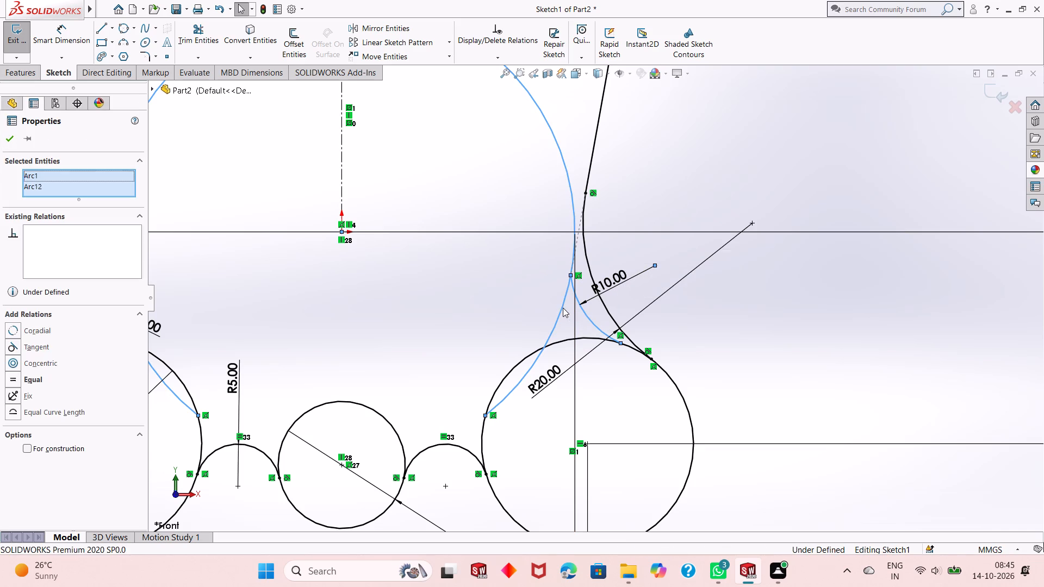
pyautogui.click(608, 264)
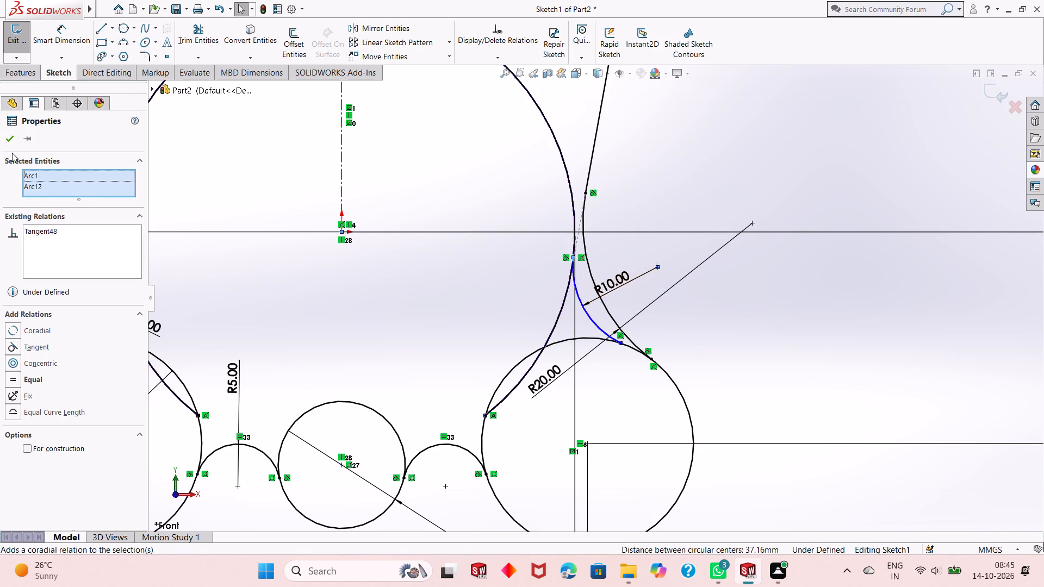
pyautogui.click(4, 140)
# Make the right 10 mm radius arc tangent to the right 25 mm circle.
pyautogui.click(583, 313)
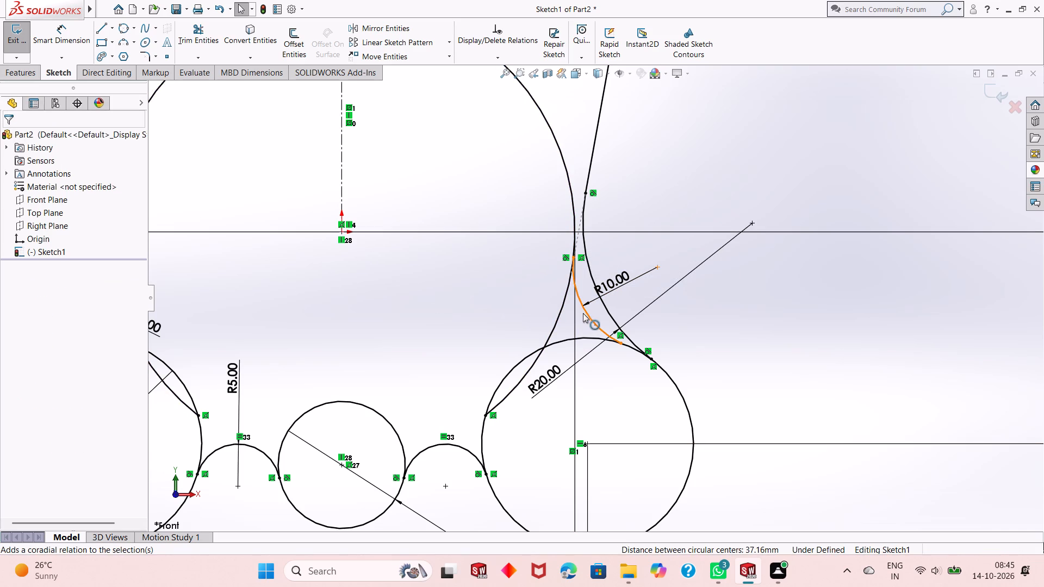
pyautogui.keyDown('ctrl'); pyautogui.click(629, 349); pyautogui.keyUp('ctrl')
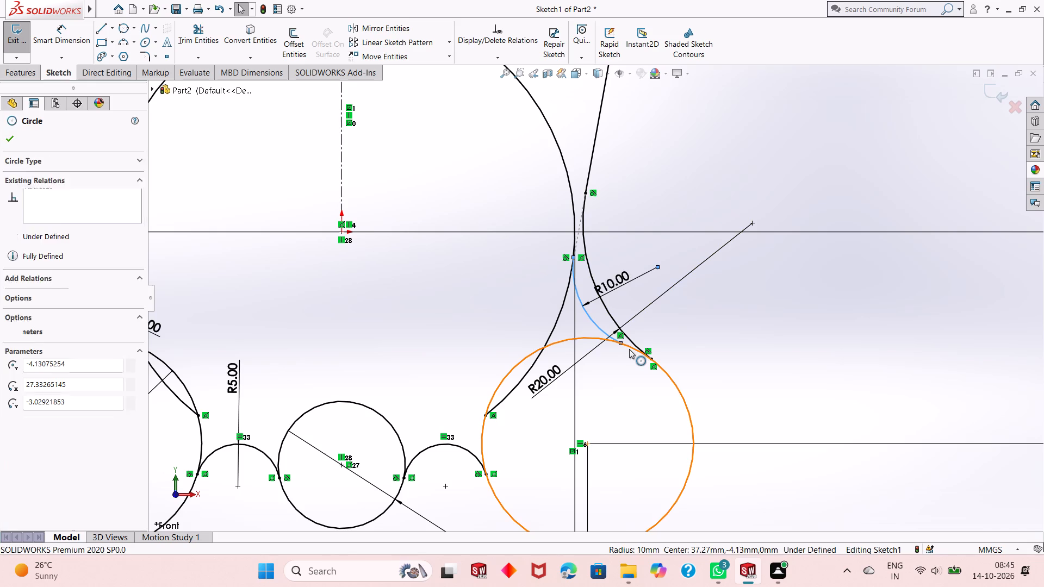
pyautogui.click(675, 302)
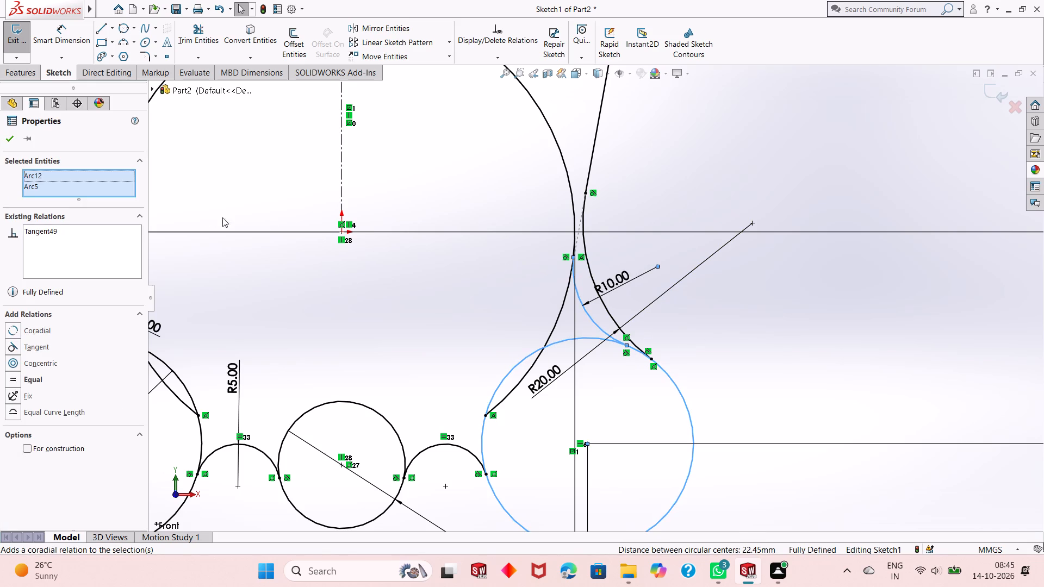
pyautogui.click(11, 146)
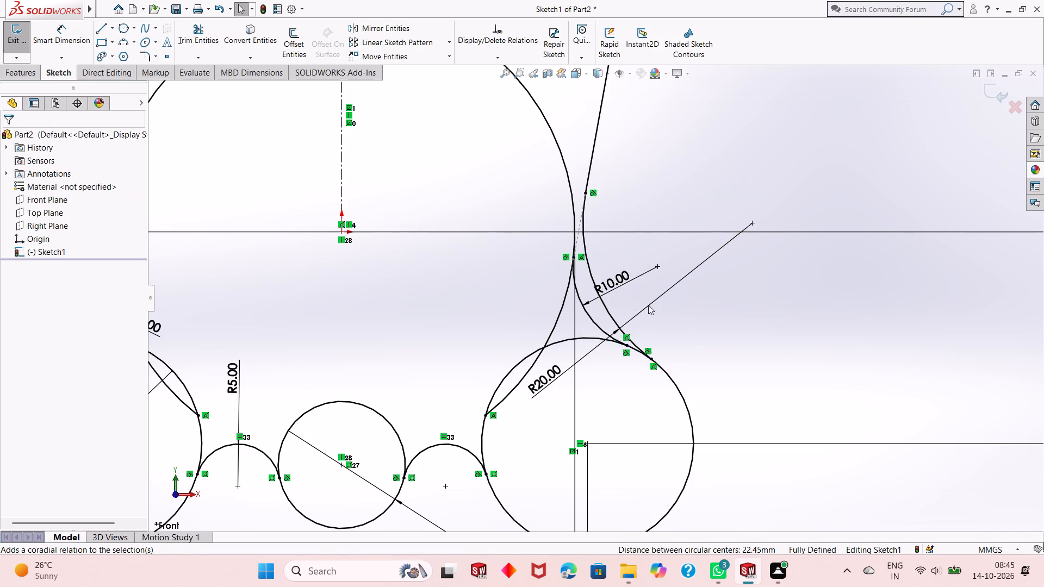
# Sketch a three-point arc of radius 10 mm from the 55 mm circle's lower left side to the top of the left 25 mm circle.
pyautogui.scroll(4, 701, 379)
pyautogui.scroll(2, 358, 317)
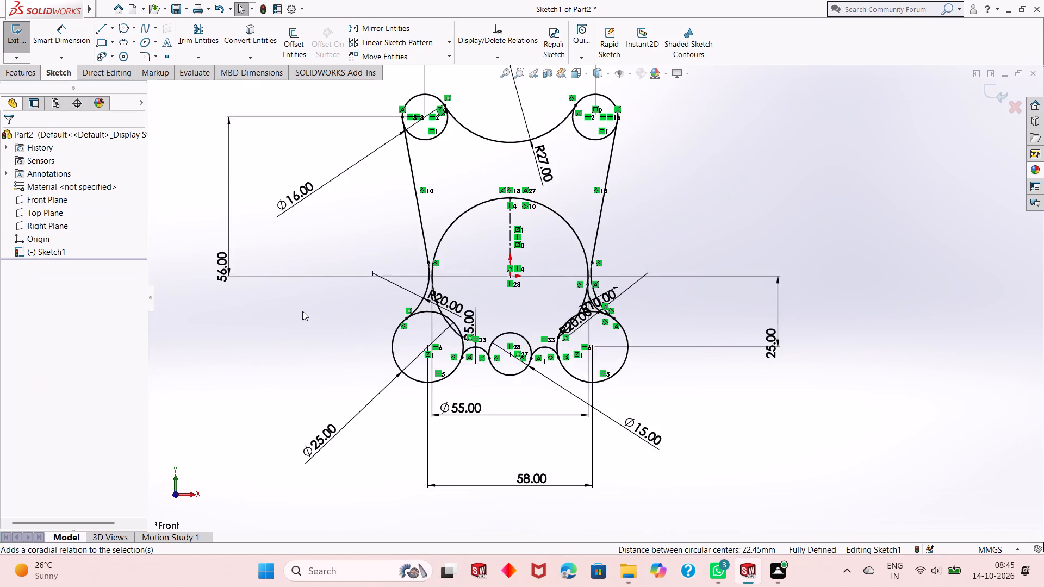
pyautogui.scroll(-2, 302, 311)
pyautogui.scroll(-6, 541, 279)
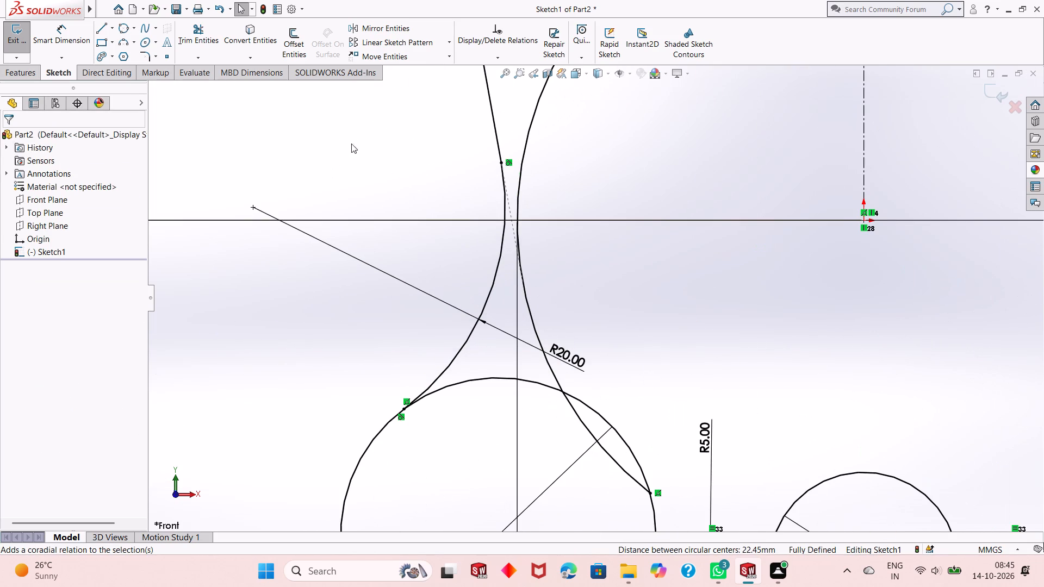
pyautogui.click(123, 48)
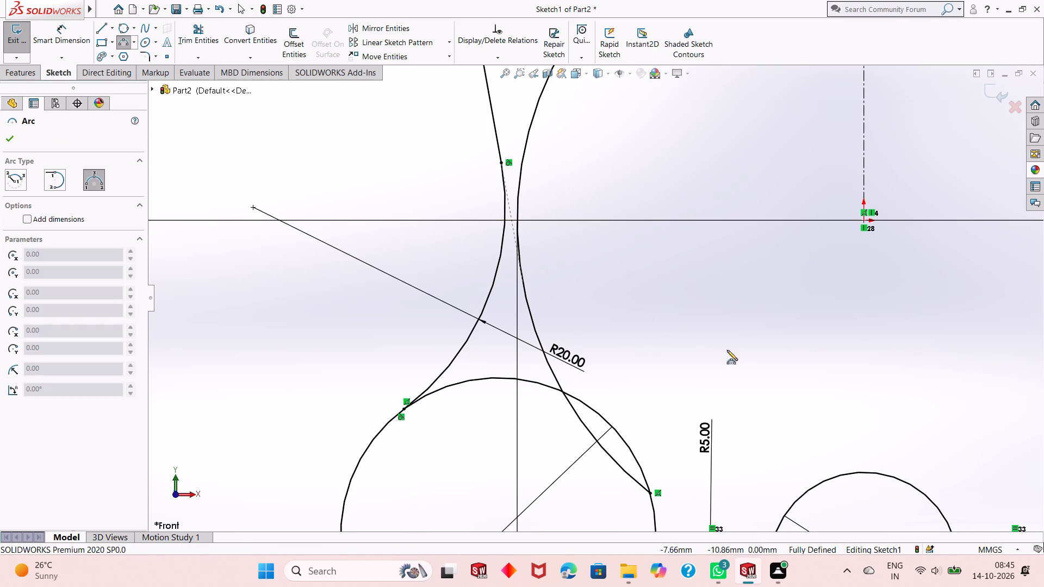
pyautogui.click(521, 270)
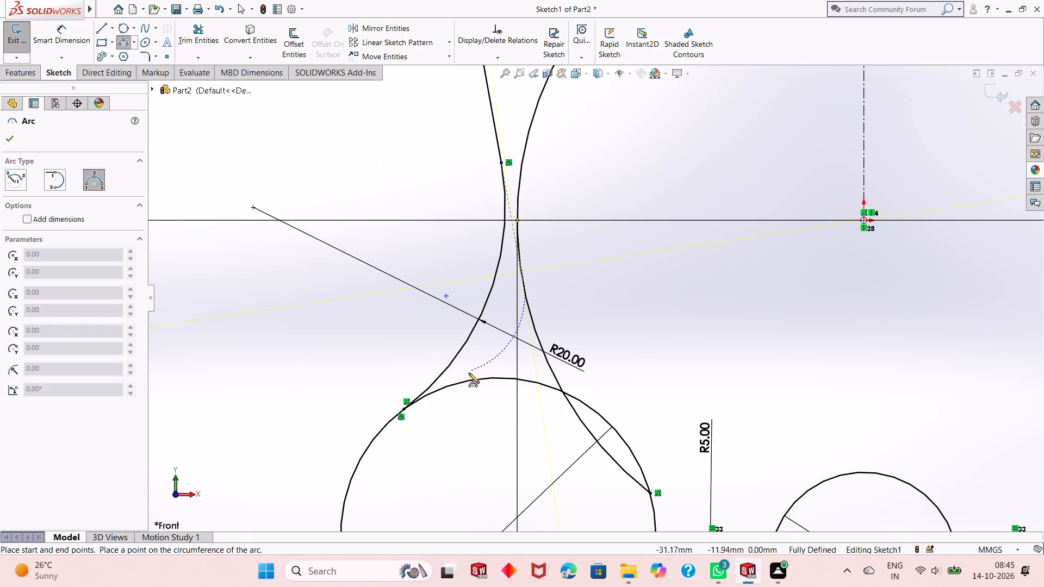
pyautogui.click(456, 385)
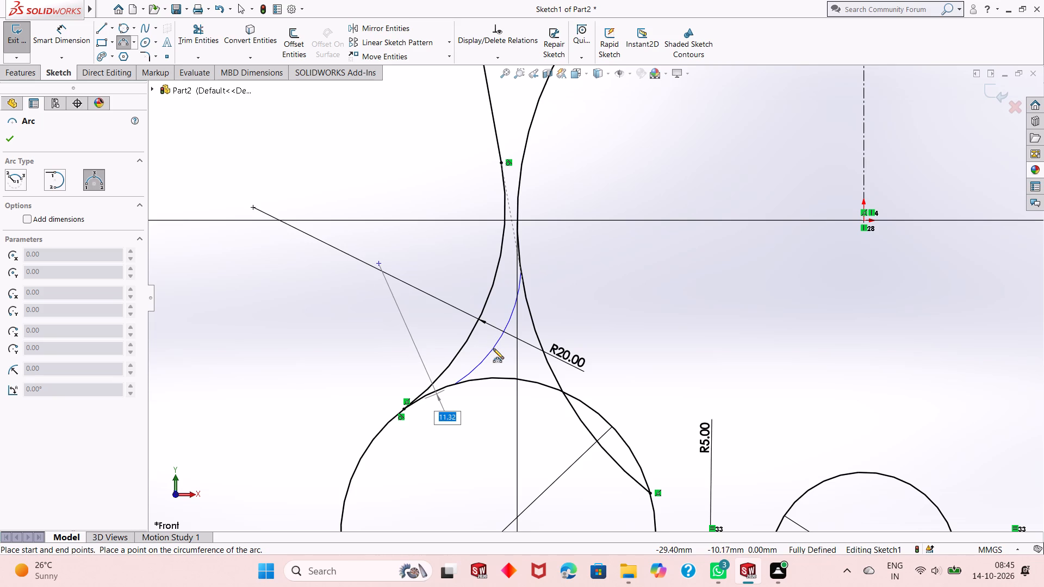
pyautogui.write('10')
pyautogui.press('Return')
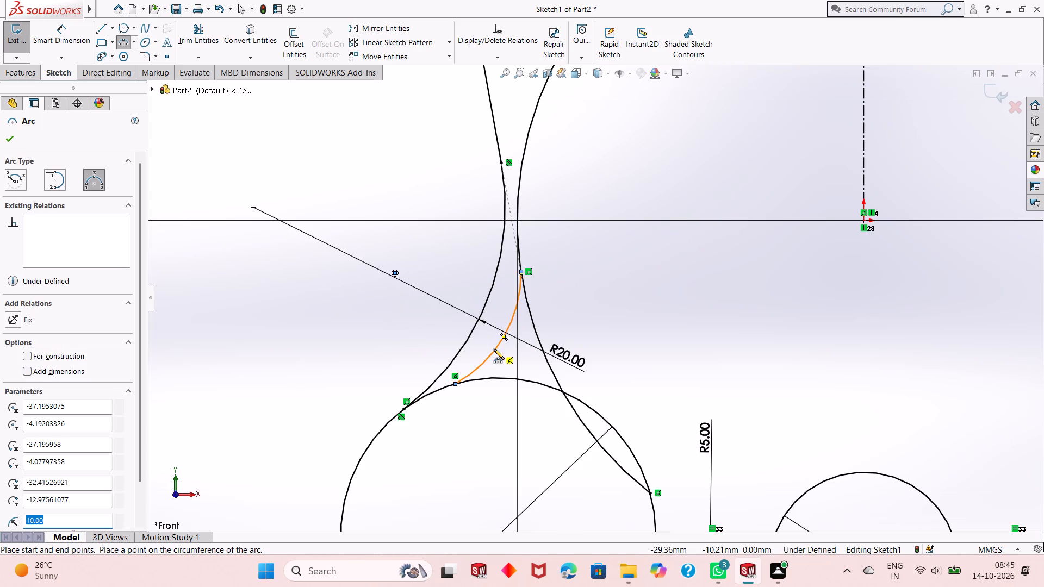
pyautogui.rightClick(397, 178)
pyautogui.click(424, 179)
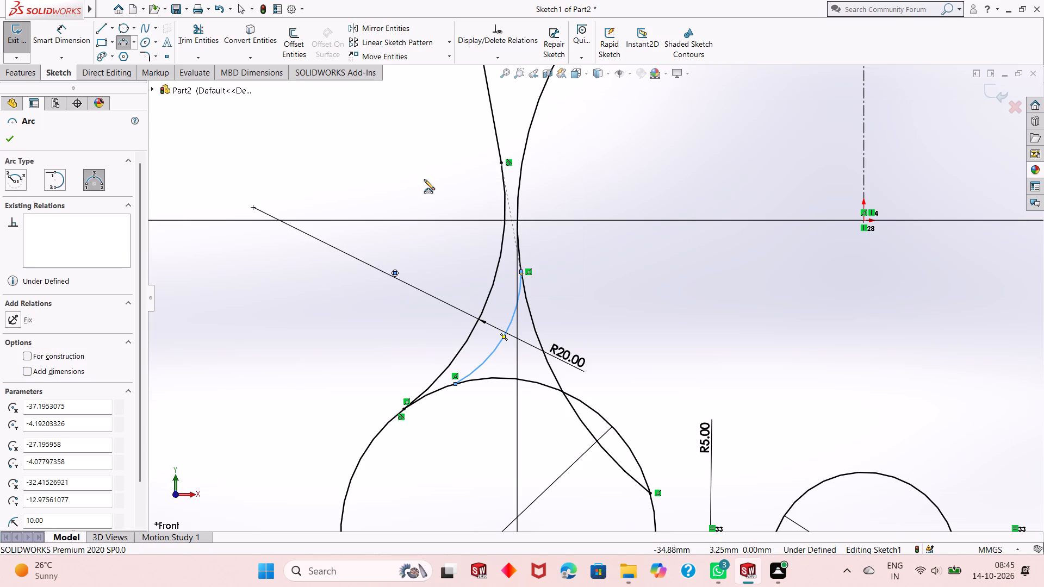
pyautogui.rightClick(424, 179)
pyautogui.click(444, 186)
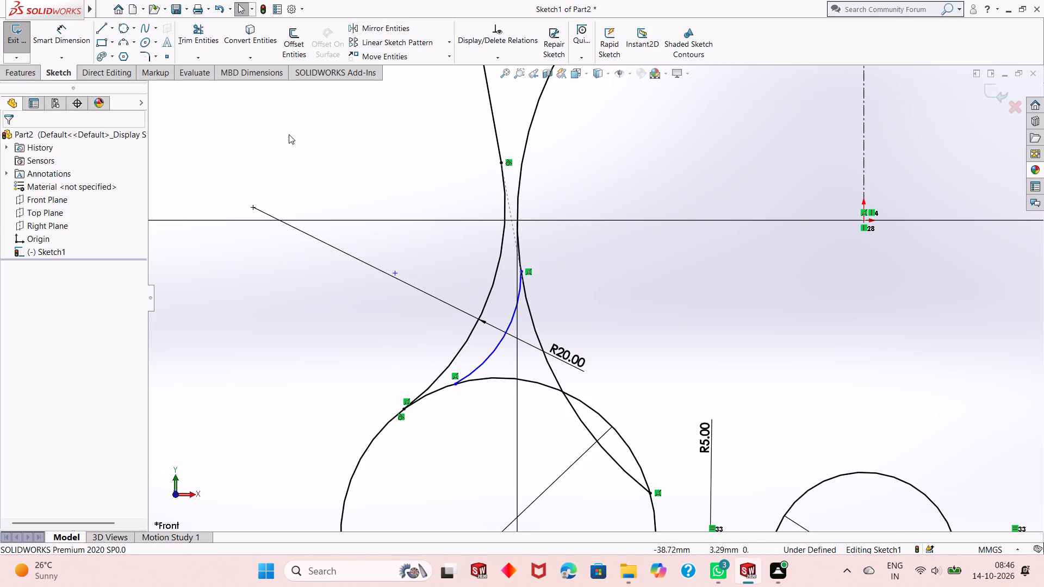
# Dimension the new arc between the 55 mm circle and the left 25 mm circle with a radius of 10 mm.
pyautogui.click(48, 36)
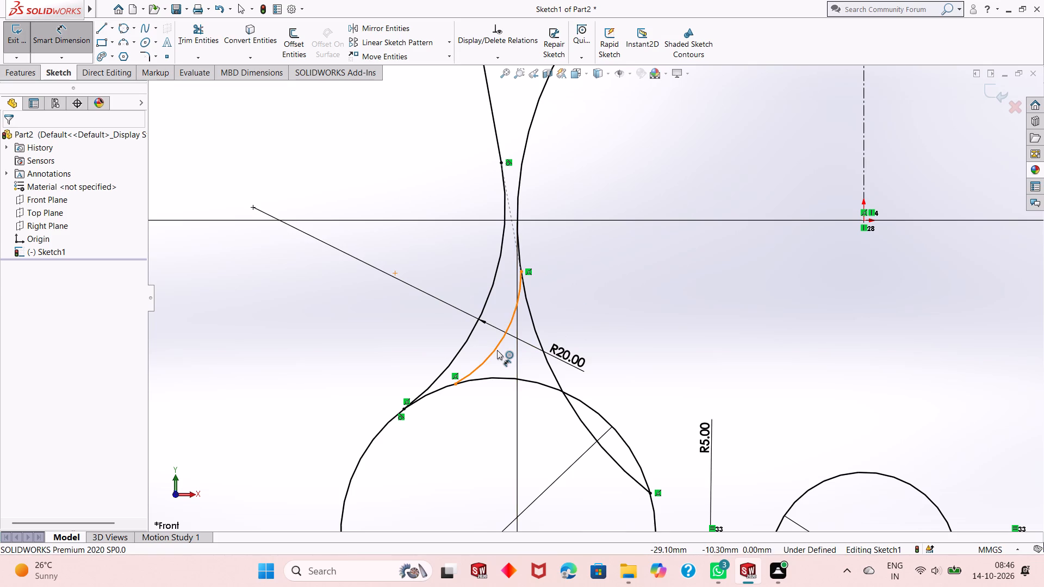
pyautogui.click(496, 351)
pyautogui.click(491, 388)
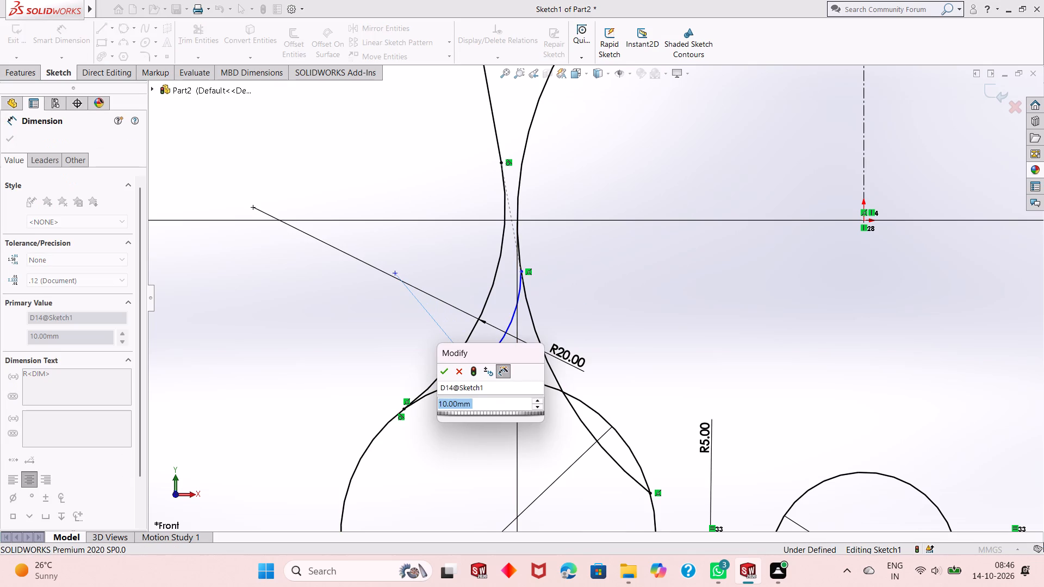
pyautogui.click(442, 369)
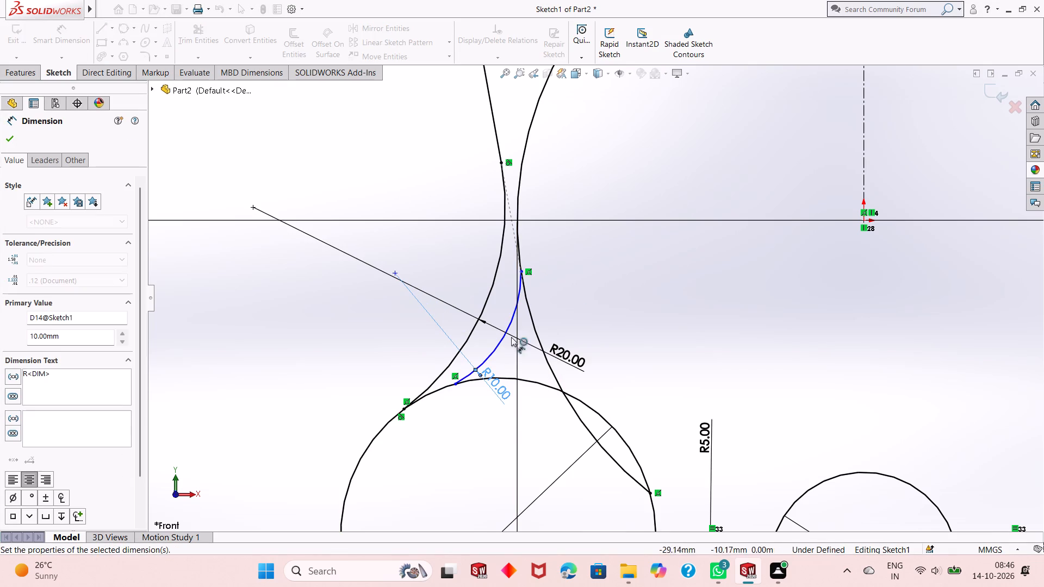
pyautogui.rightClick(614, 248)
pyautogui.click(622, 277)
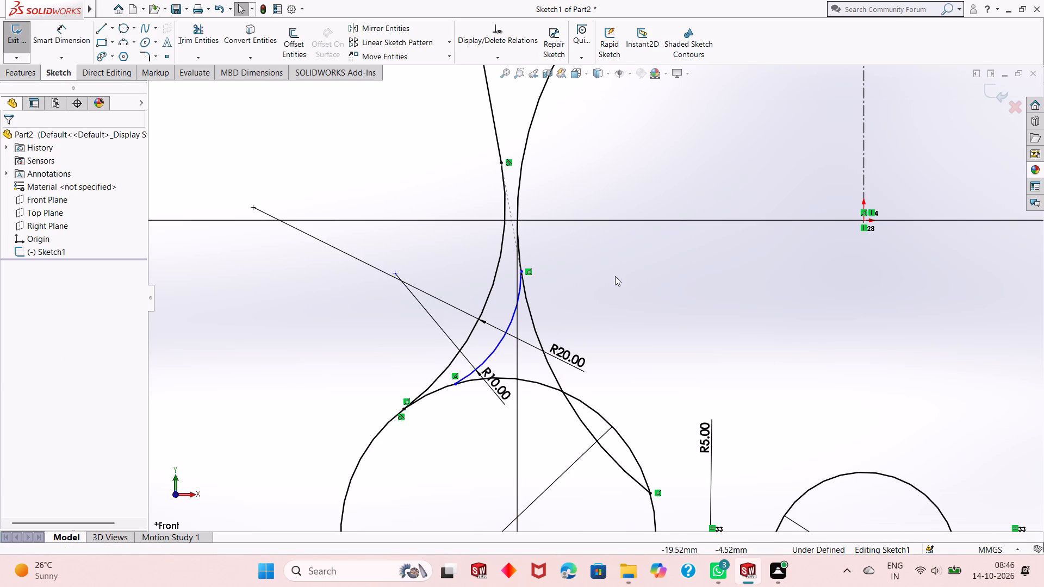
# Make the left 10 mm radius arc tangent to the 55 mm circle.
pyautogui.click(497, 346)
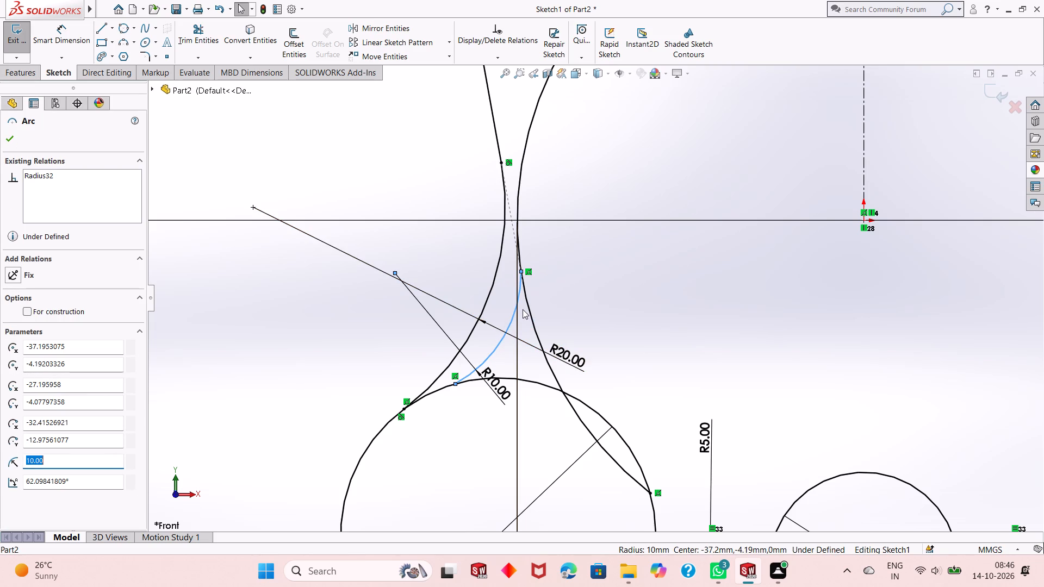
pyautogui.keyDown('ctrl'); pyautogui.click(527, 305); pyautogui.keyUp('ctrl')
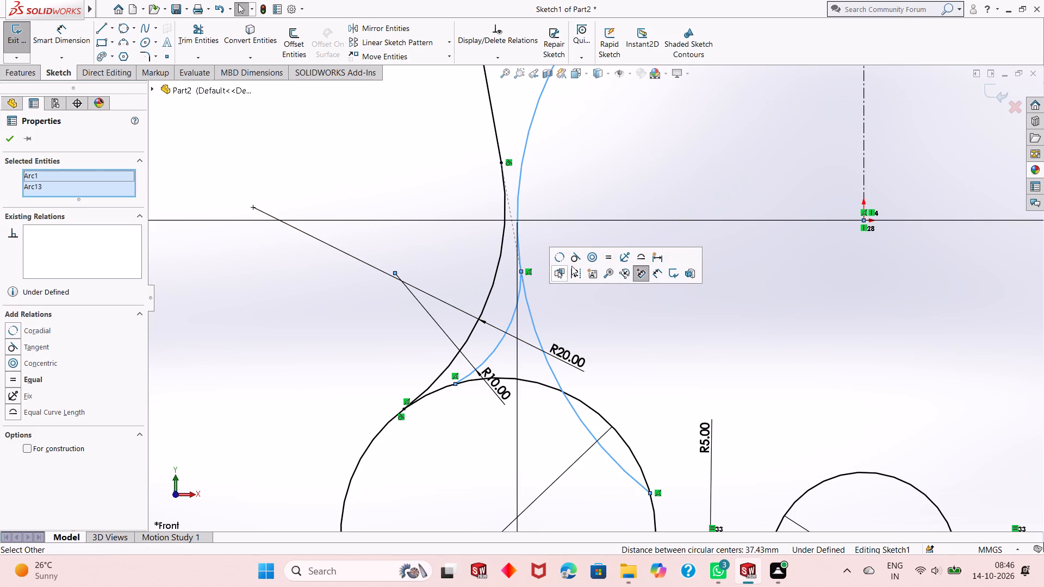
pyautogui.click(572, 261)
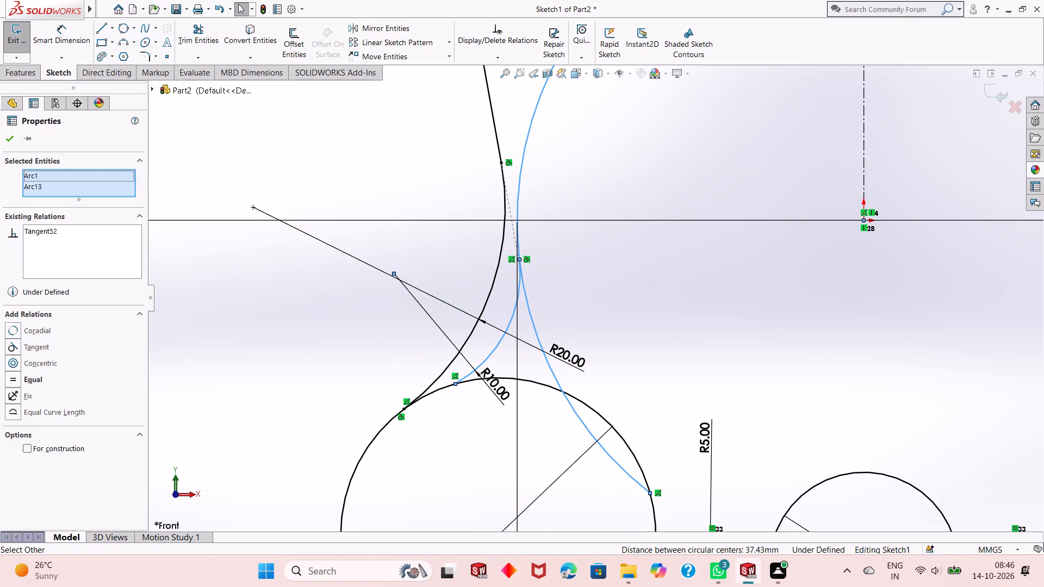
pyautogui.click(8, 143)
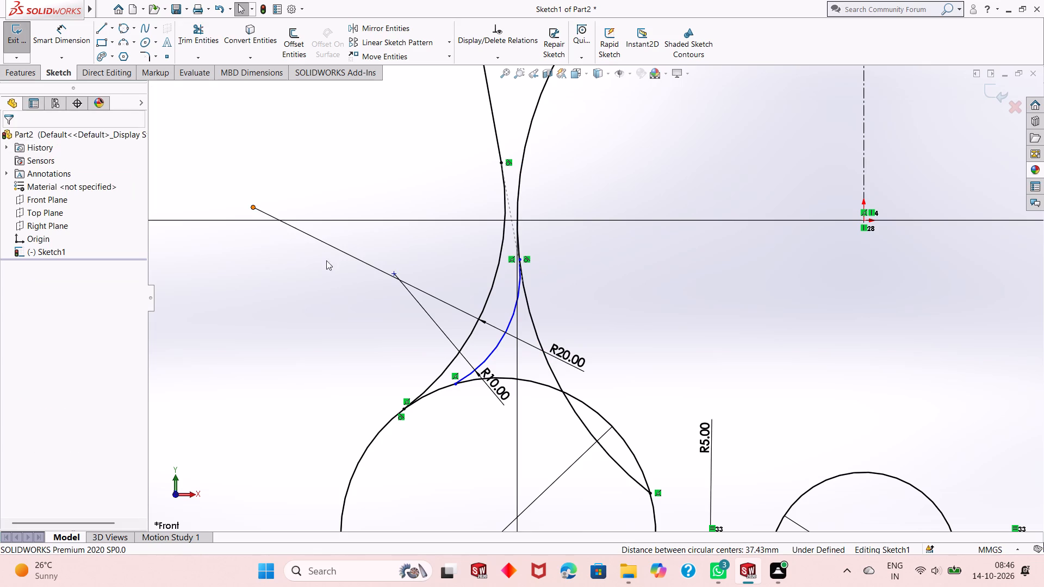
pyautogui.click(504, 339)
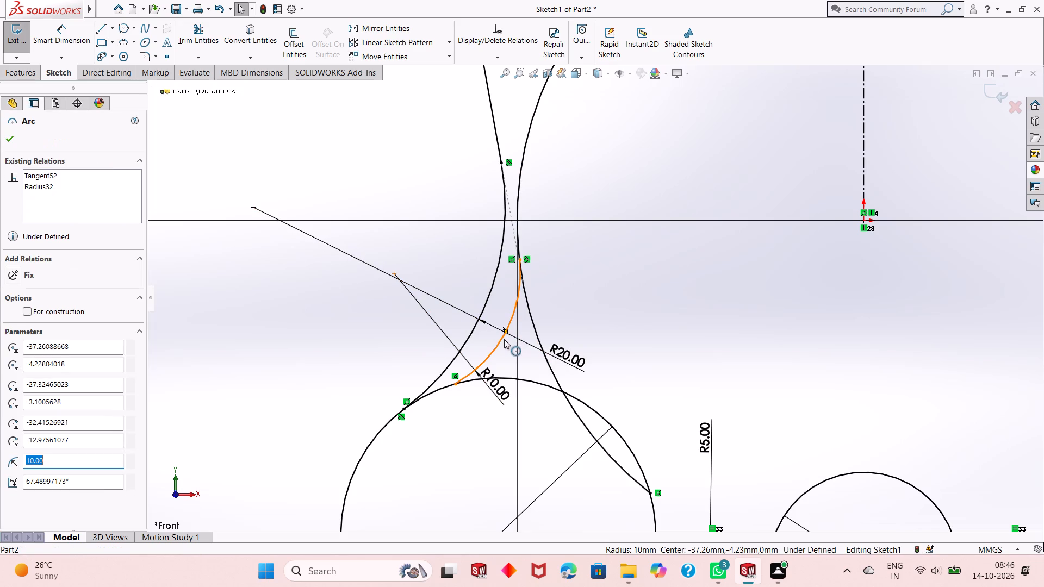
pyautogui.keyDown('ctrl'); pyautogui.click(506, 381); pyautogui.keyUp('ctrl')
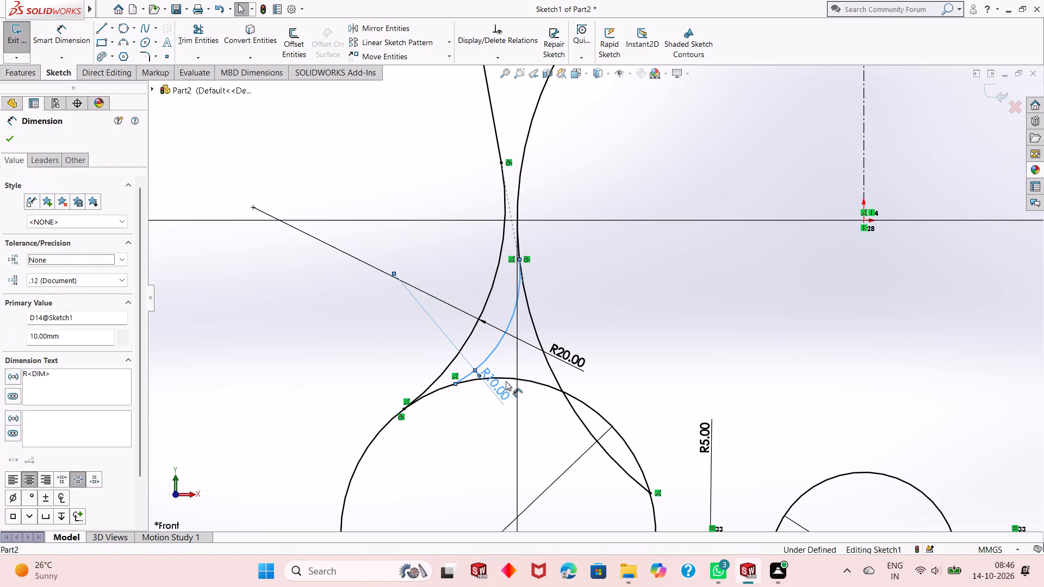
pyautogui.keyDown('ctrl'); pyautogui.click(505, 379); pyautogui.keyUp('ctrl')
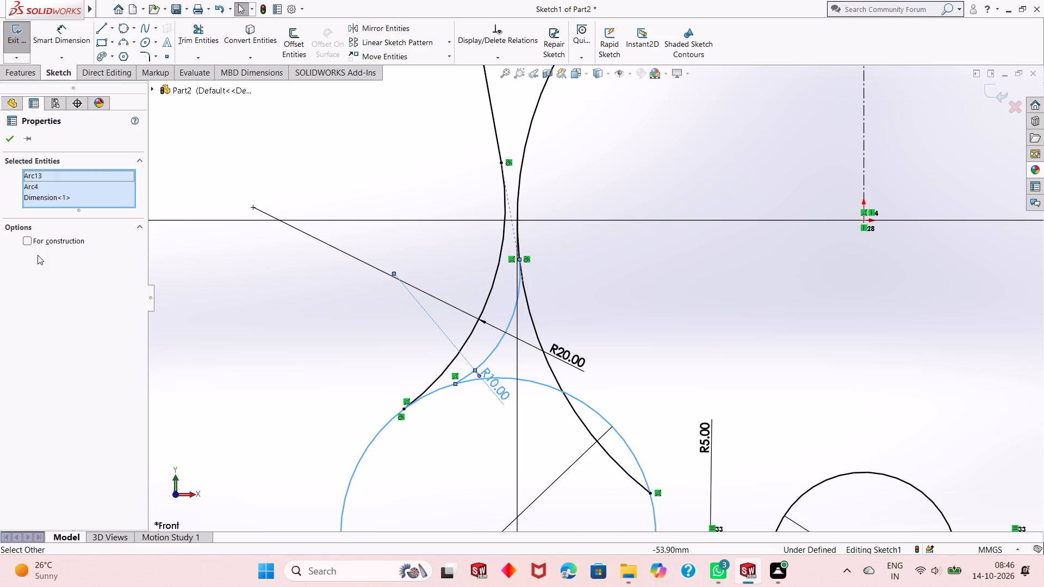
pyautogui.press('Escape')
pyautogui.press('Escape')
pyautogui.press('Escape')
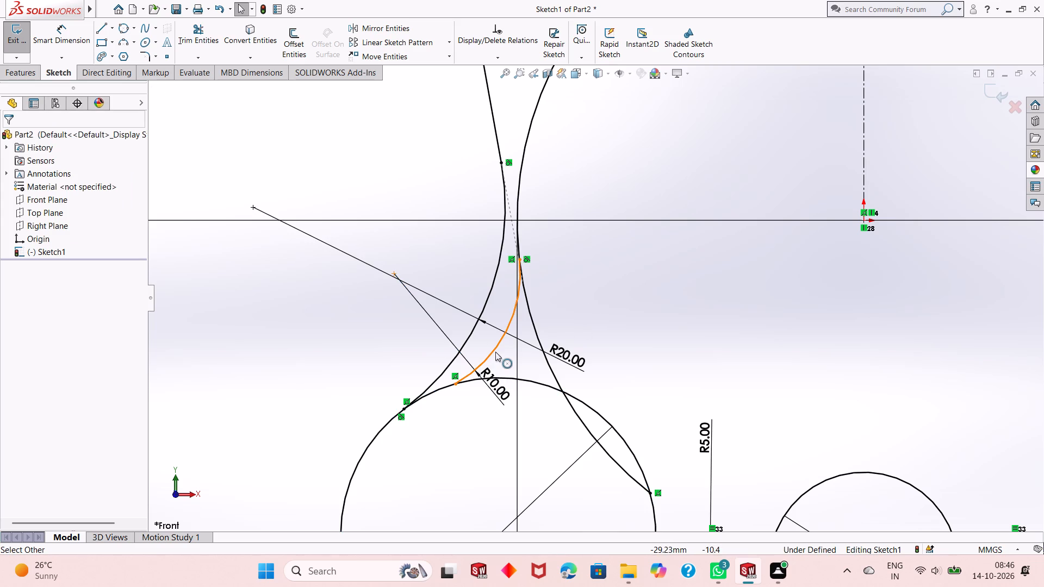
# Make the left 10 mm radius arc tangent to the left 25 mm circle.
pyautogui.click(495, 352)
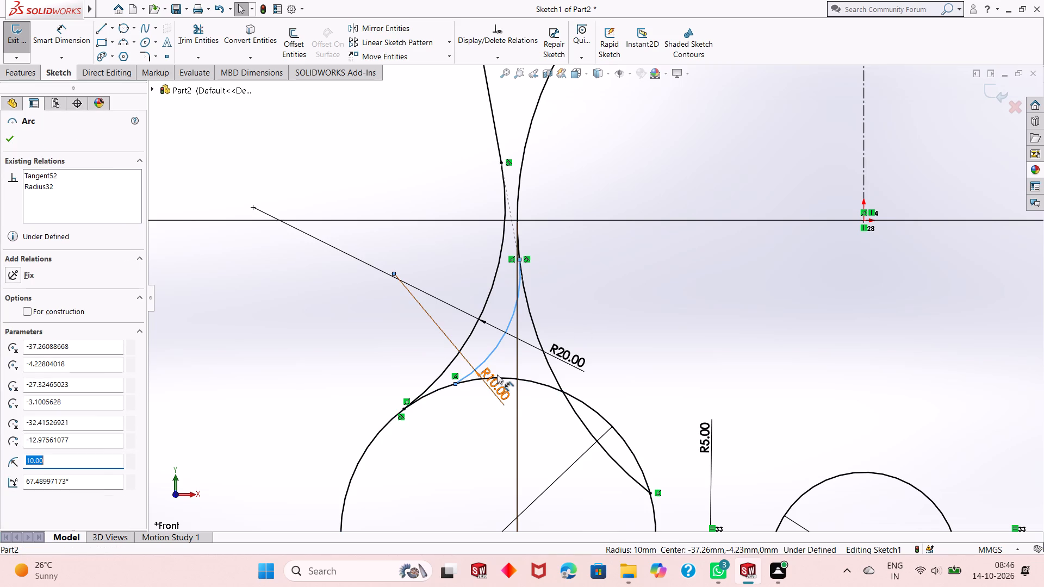
pyautogui.keyDown('ctrl'); pyautogui.click(509, 379); pyautogui.keyUp('ctrl')
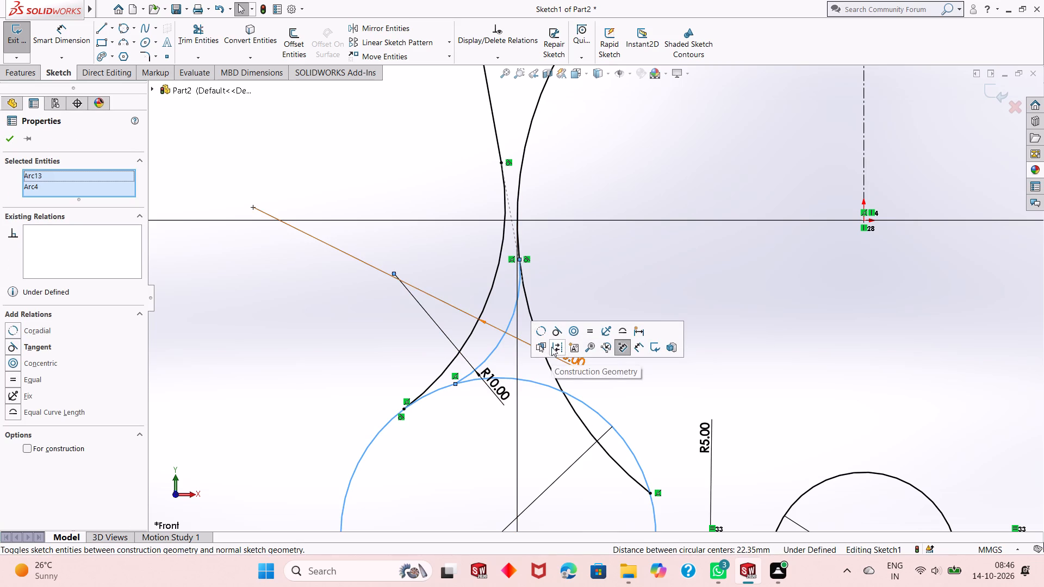
pyautogui.click(558, 336)
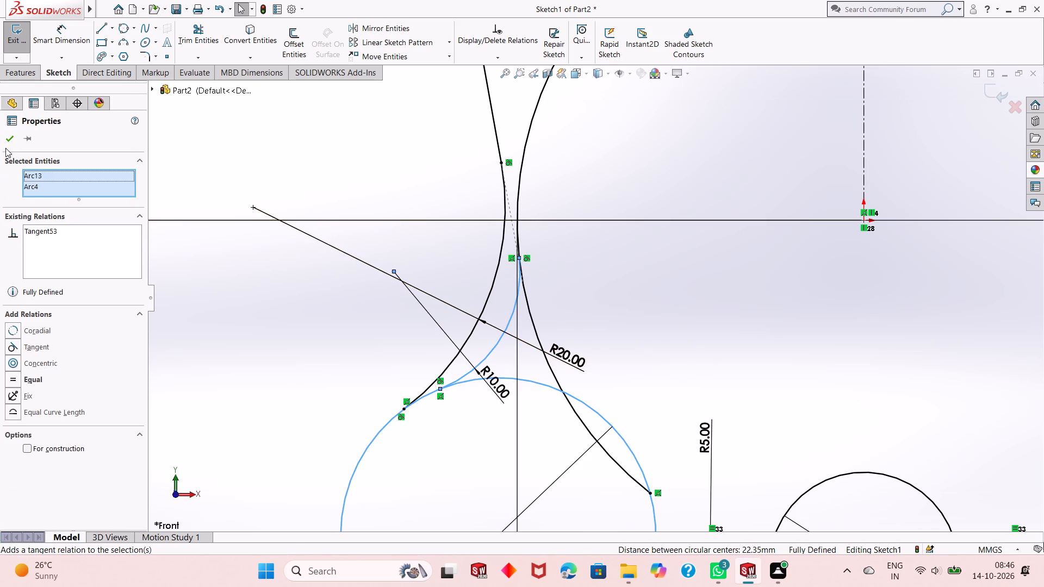
pyautogui.click(9, 136)
# Trim away the 55 mm circle's leftover lower-left and lower-right segments below where the two 10 mm radius arcs meet it.
pyautogui.scroll(1, 532, 380)
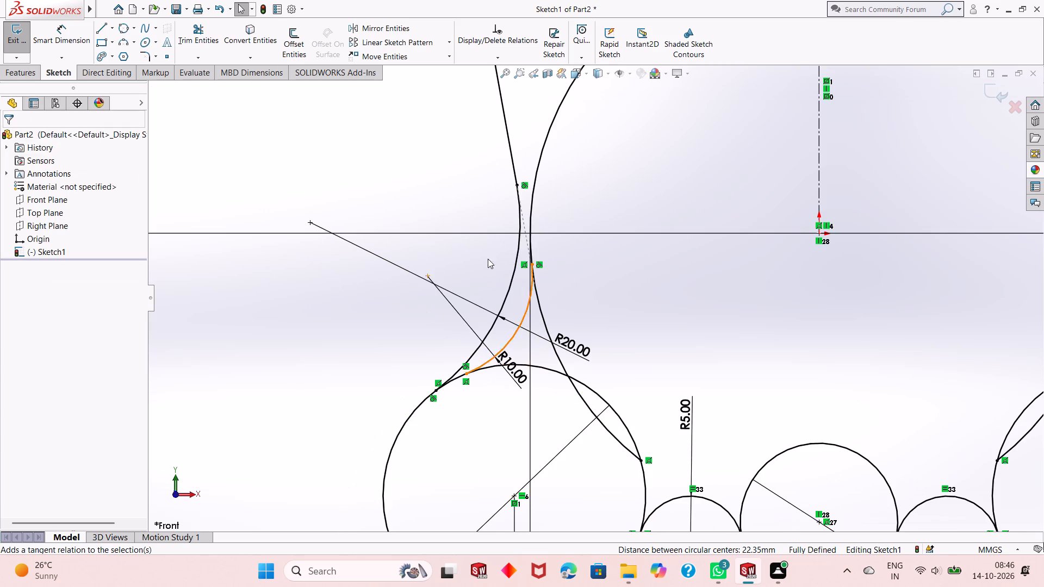
pyautogui.click(209, 30)
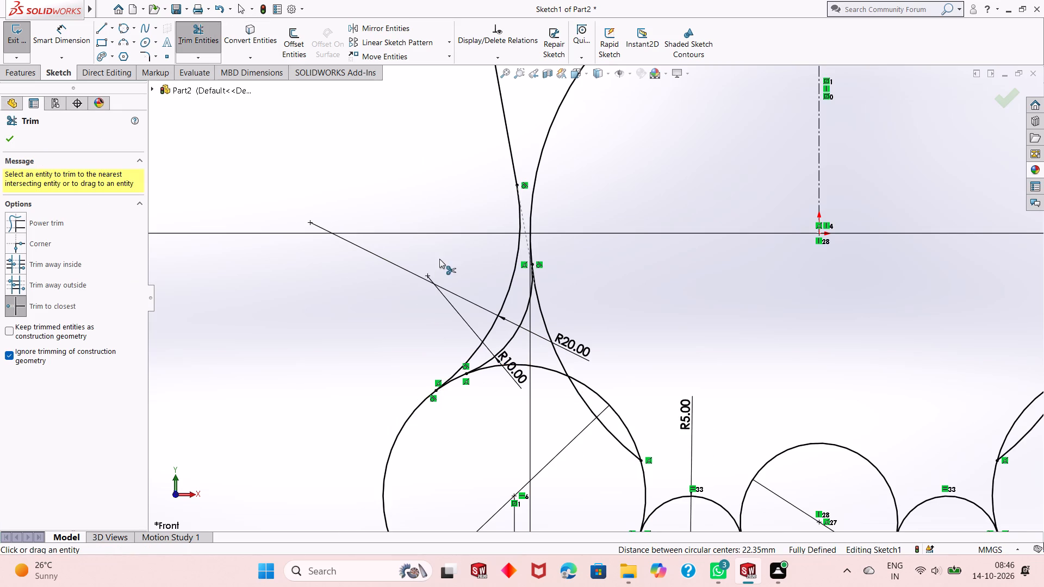
pyautogui.click(631, 449)
pyautogui.click(557, 362)
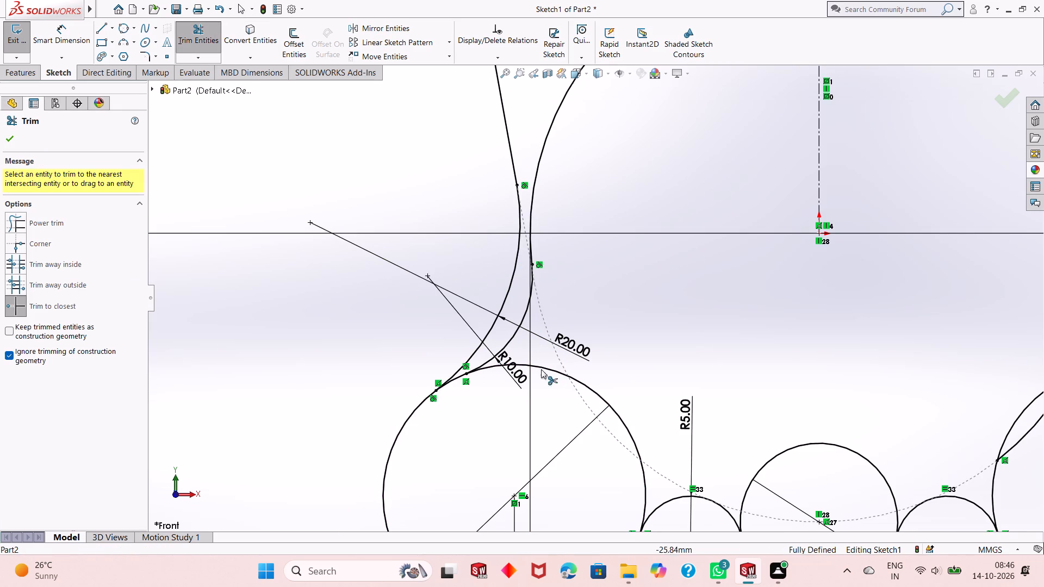
pyautogui.scroll(5, 462, 417)
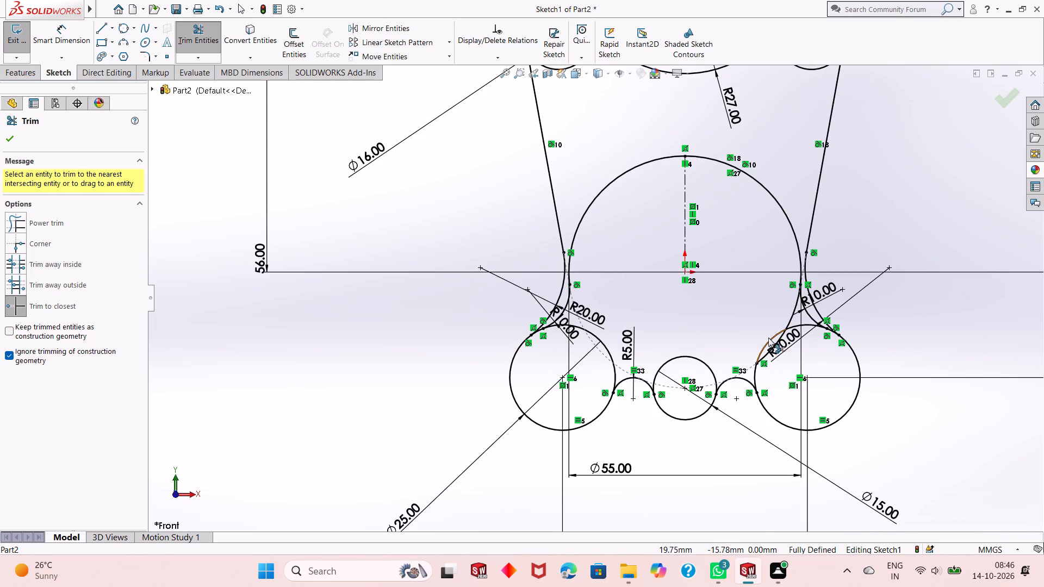
pyautogui.scroll(-3, 768, 338)
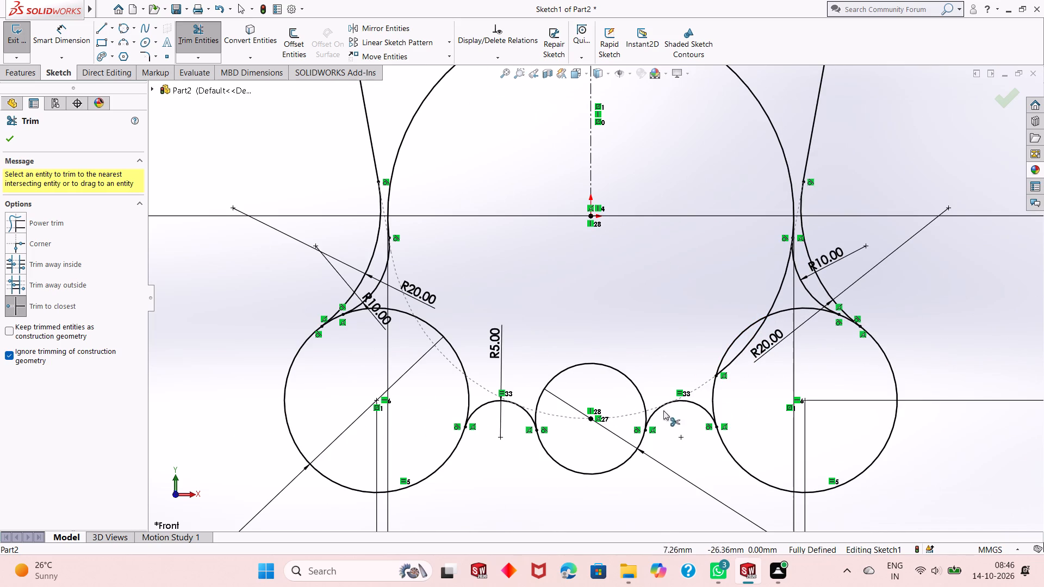
pyautogui.click(734, 361)
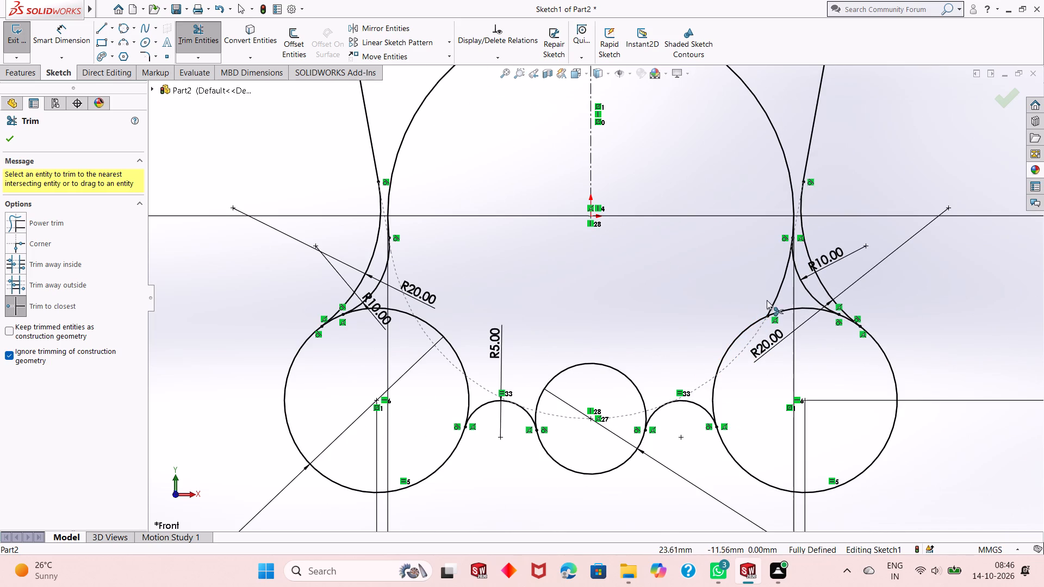
pyautogui.click(778, 293)
# Trim away the upper part of the 15 mm circle between the two 5 mm radius arcs.
pyautogui.scroll(2, 765, 334)
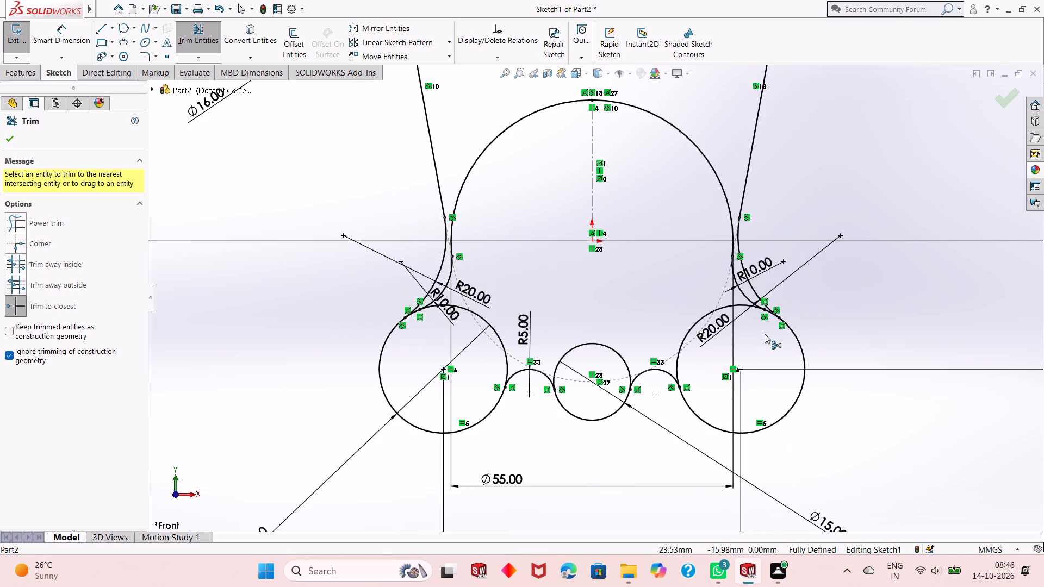
pyautogui.scroll(-6, 738, 248)
pyautogui.scroll(-3, 619, 260)
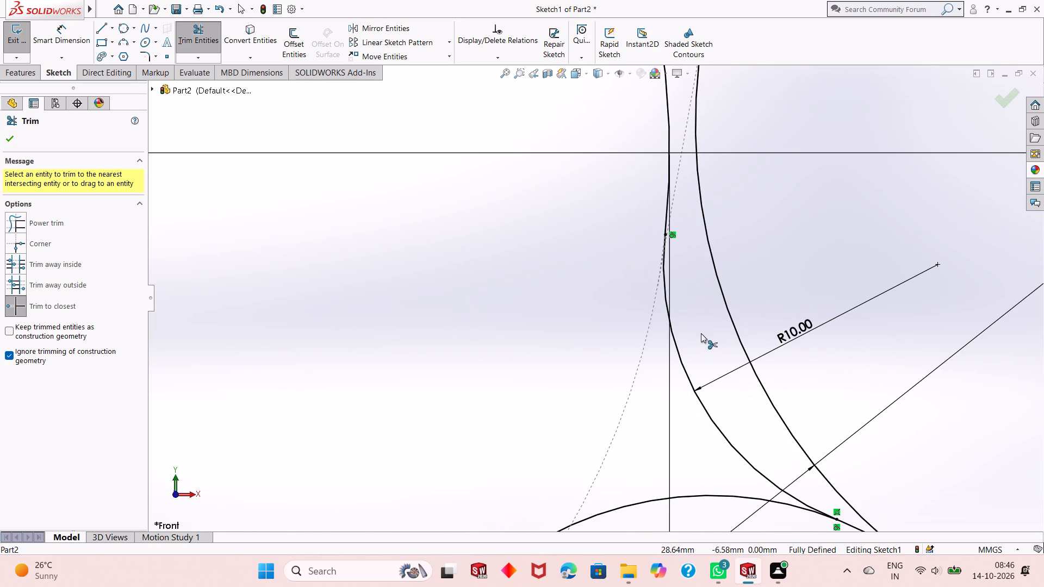
pyautogui.scroll(10, 709, 361)
pyautogui.scroll(1, 614, 388)
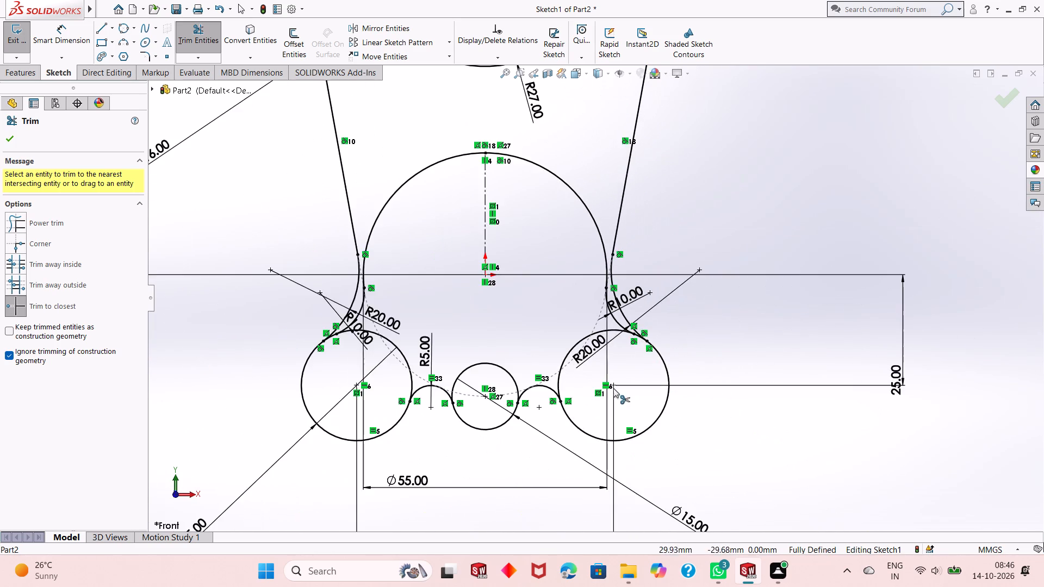
pyautogui.scroll(2, 613, 388)
pyautogui.scroll(-2, 535, 255)
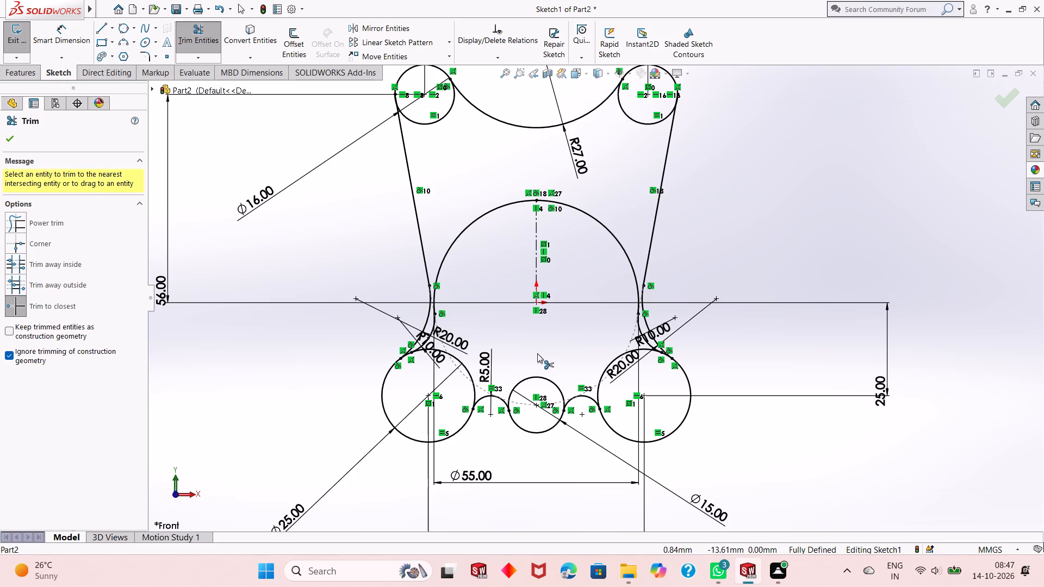
pyautogui.click(535, 379)
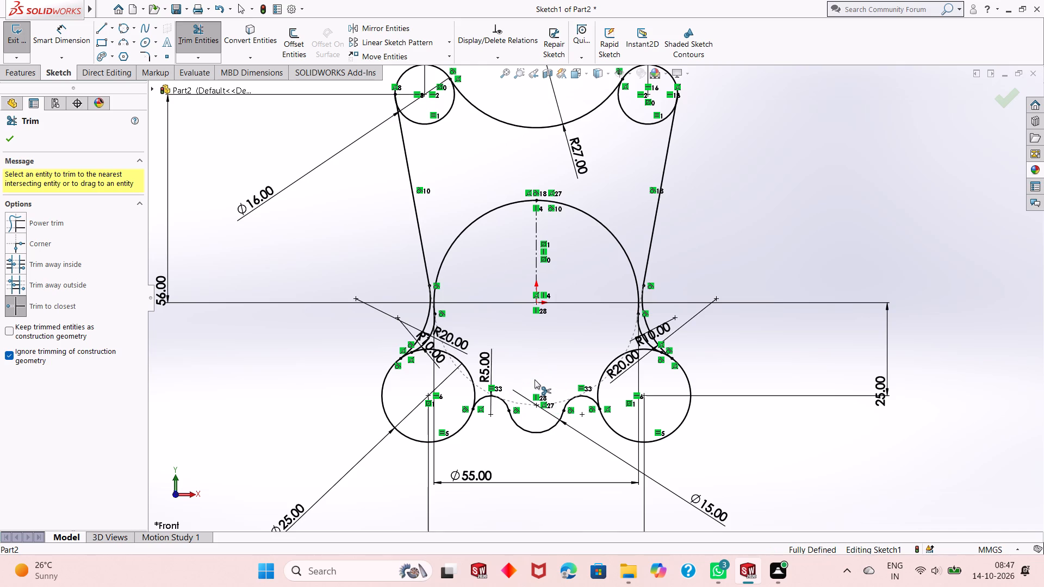
# Trim away the inner upper segments of both 25 mm circles between their 10 mm and 5 mm radius arcs, and end trimming.
pyautogui.scroll(1, 543, 372)
pyautogui.scroll(-1, 538, 321)
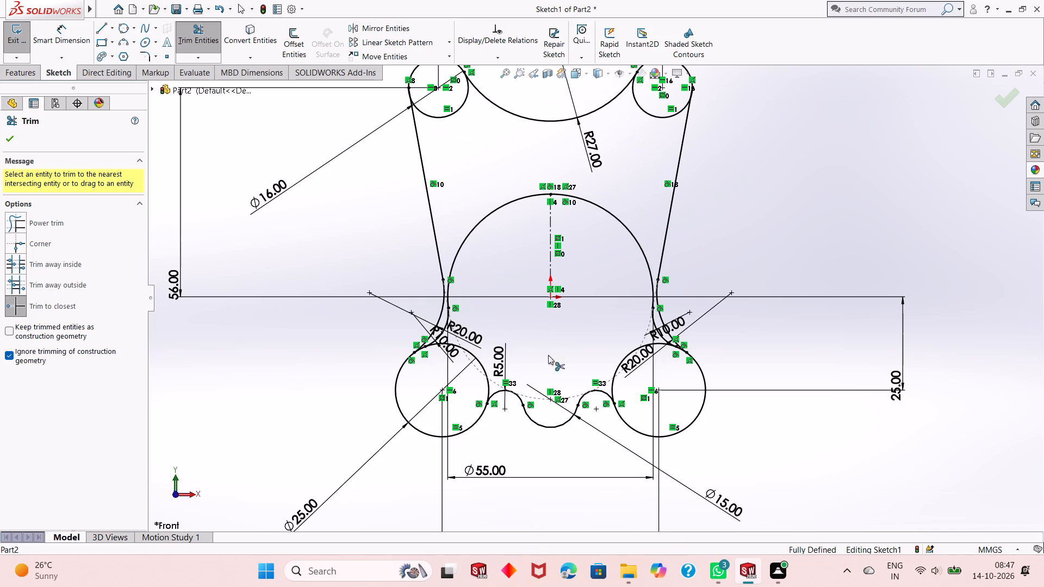
pyautogui.scroll(2, 565, 434)
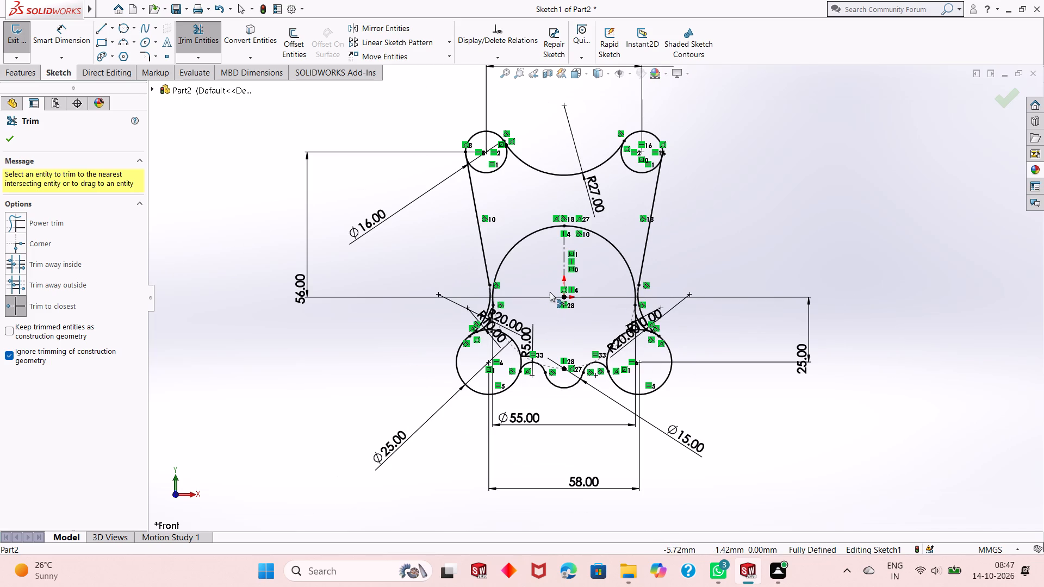
pyautogui.scroll(-6, 552, 288)
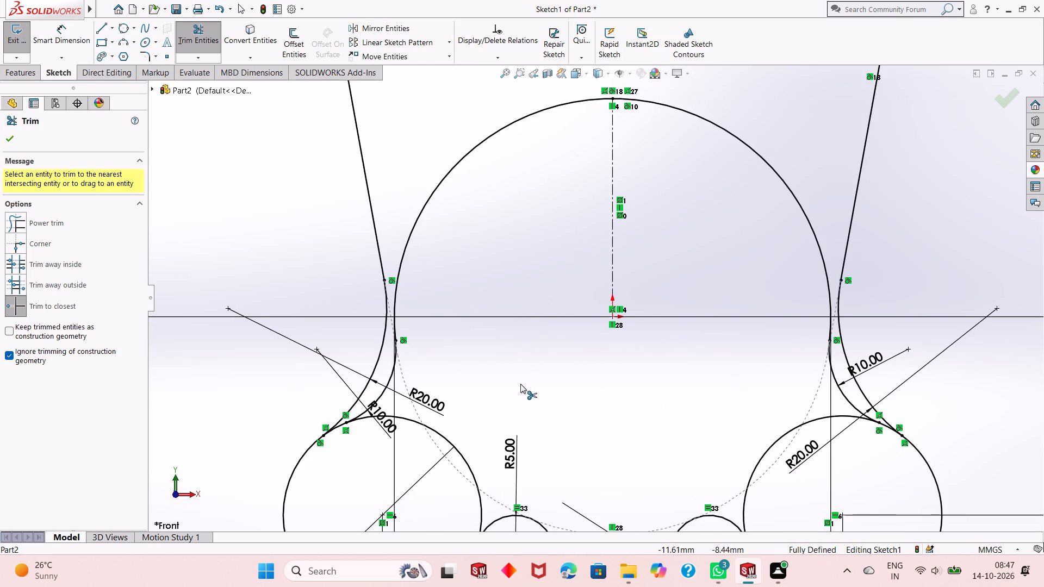
pyautogui.scroll(2, 520, 384)
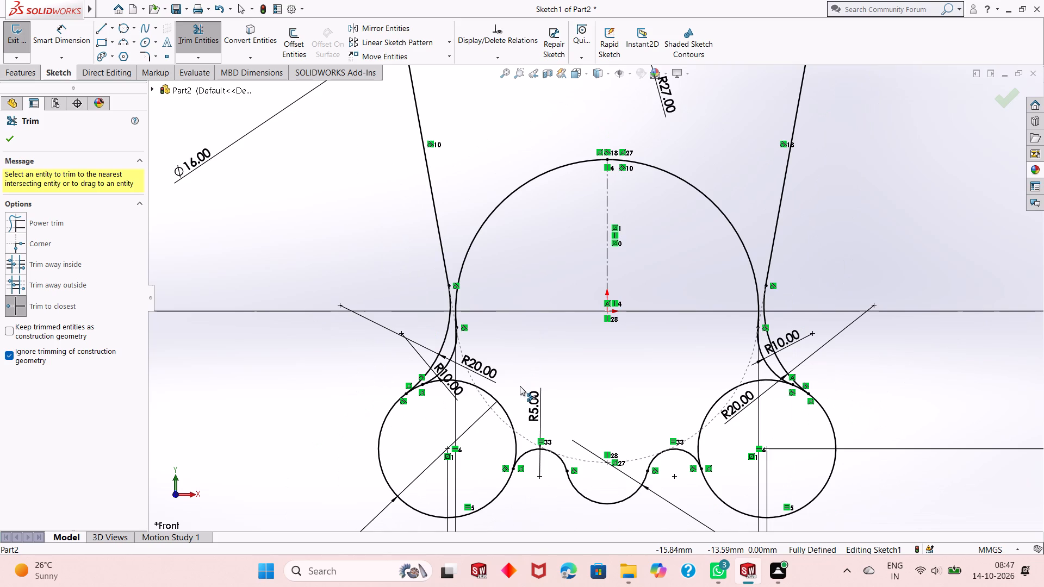
pyautogui.scroll(2, 607, 390)
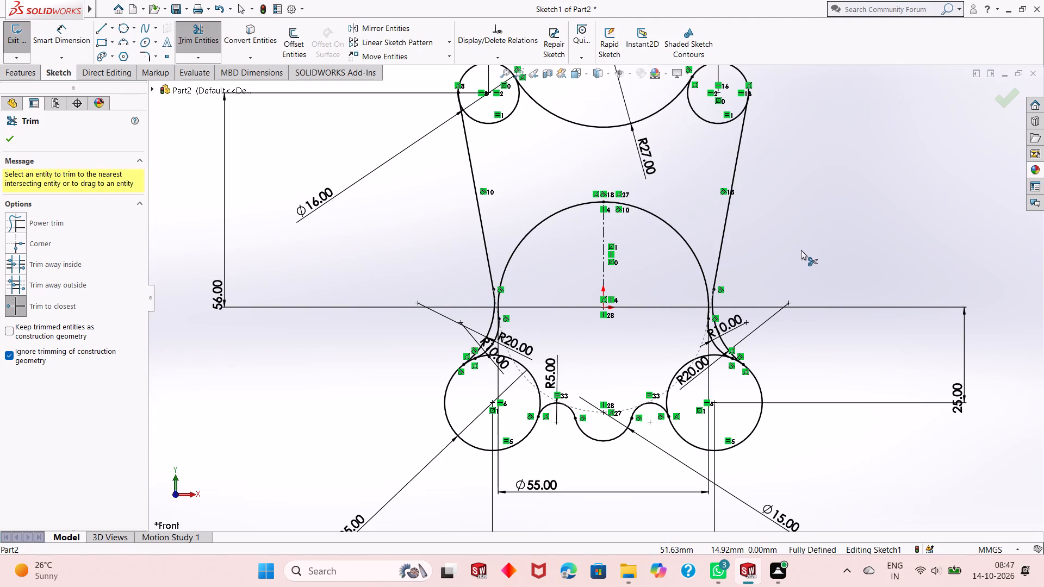
pyautogui.click(531, 373)
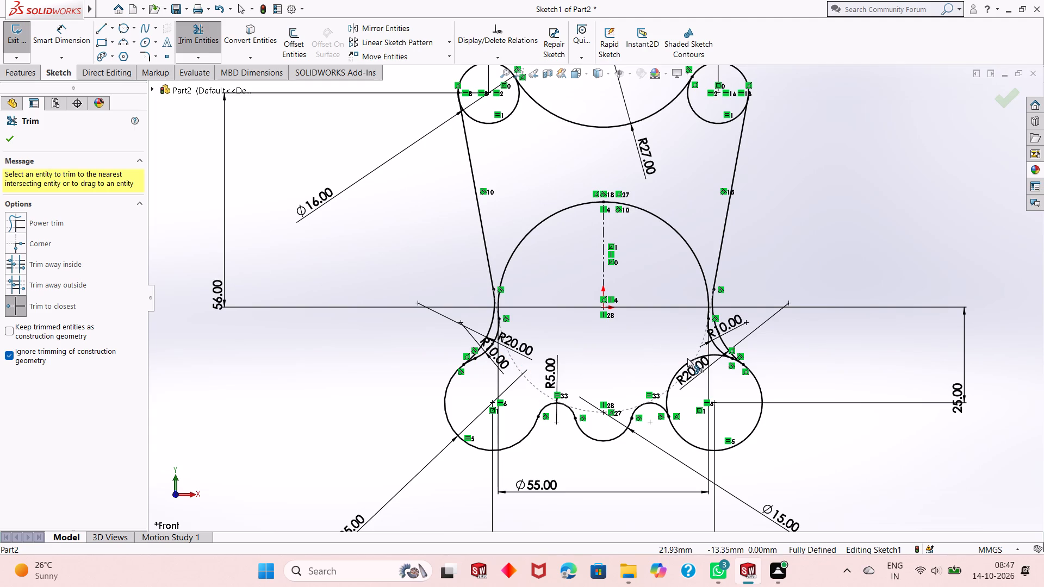
pyautogui.click(687, 360)
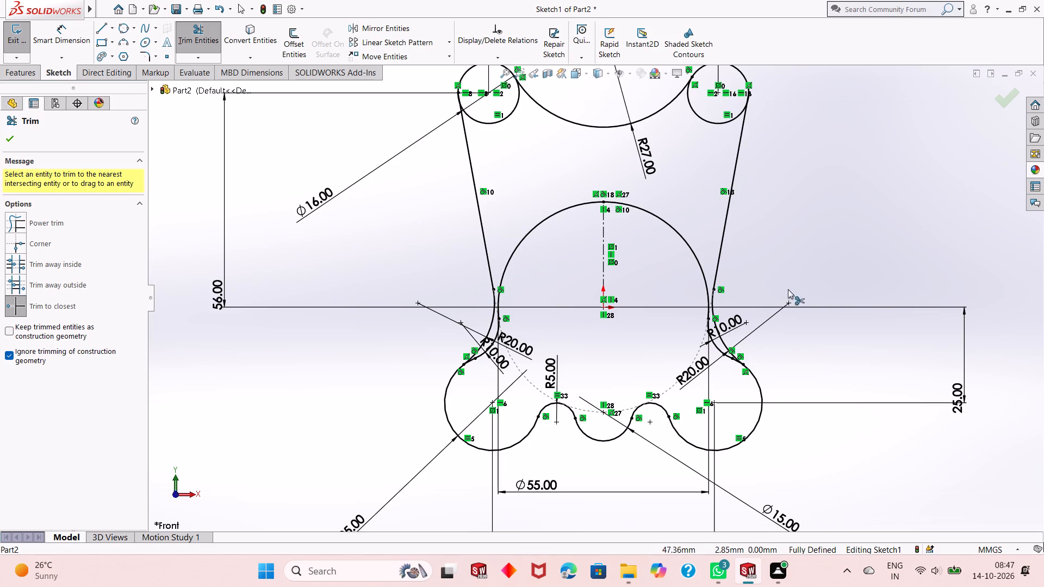
pyautogui.rightClick(791, 246)
pyautogui.click(808, 280)
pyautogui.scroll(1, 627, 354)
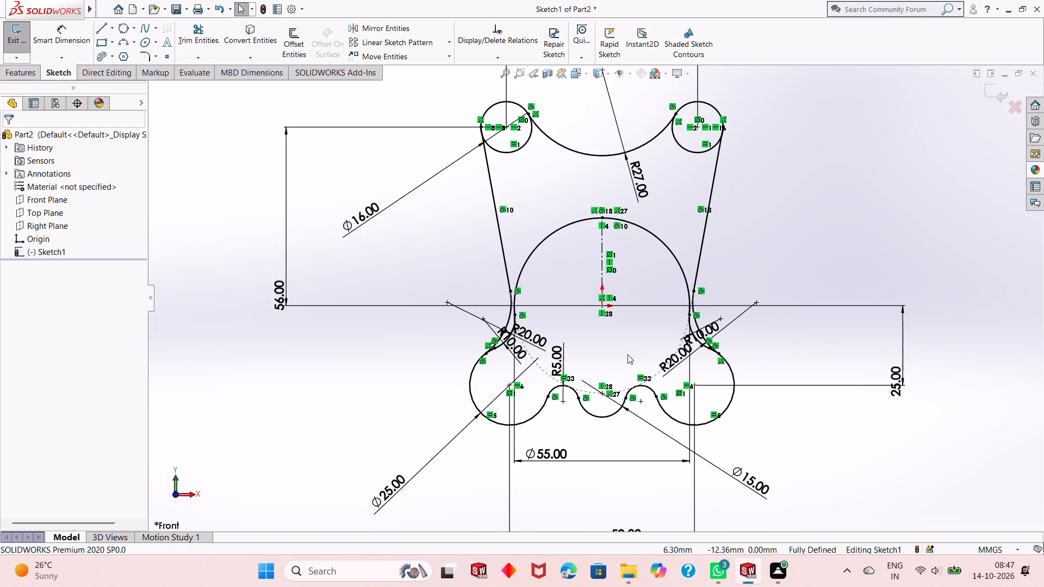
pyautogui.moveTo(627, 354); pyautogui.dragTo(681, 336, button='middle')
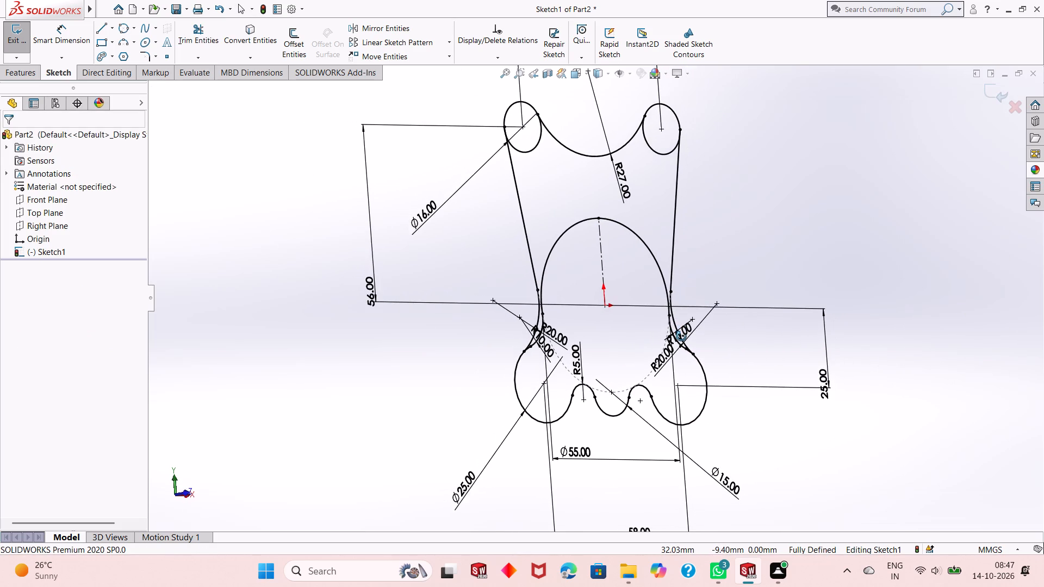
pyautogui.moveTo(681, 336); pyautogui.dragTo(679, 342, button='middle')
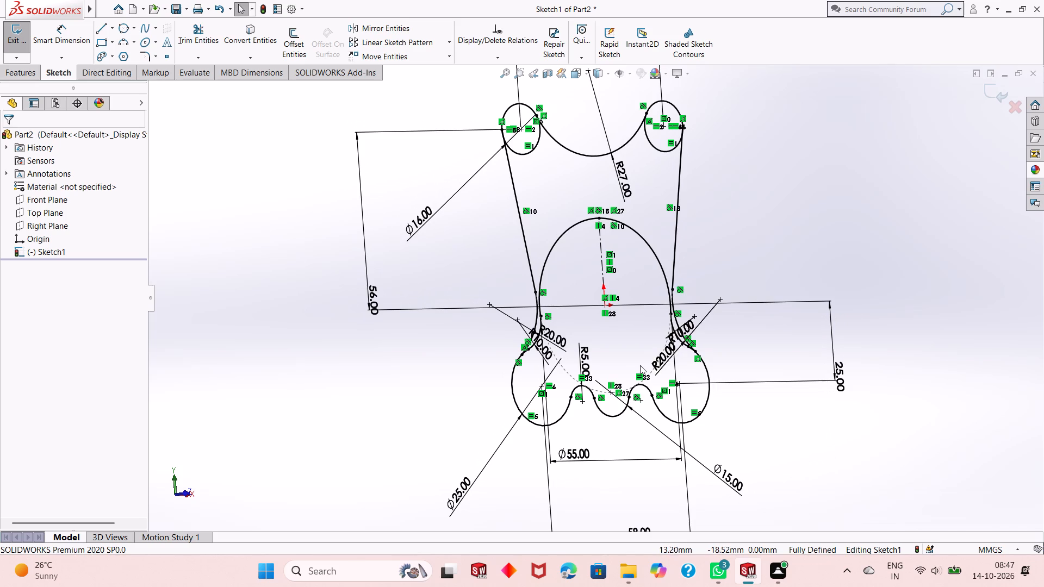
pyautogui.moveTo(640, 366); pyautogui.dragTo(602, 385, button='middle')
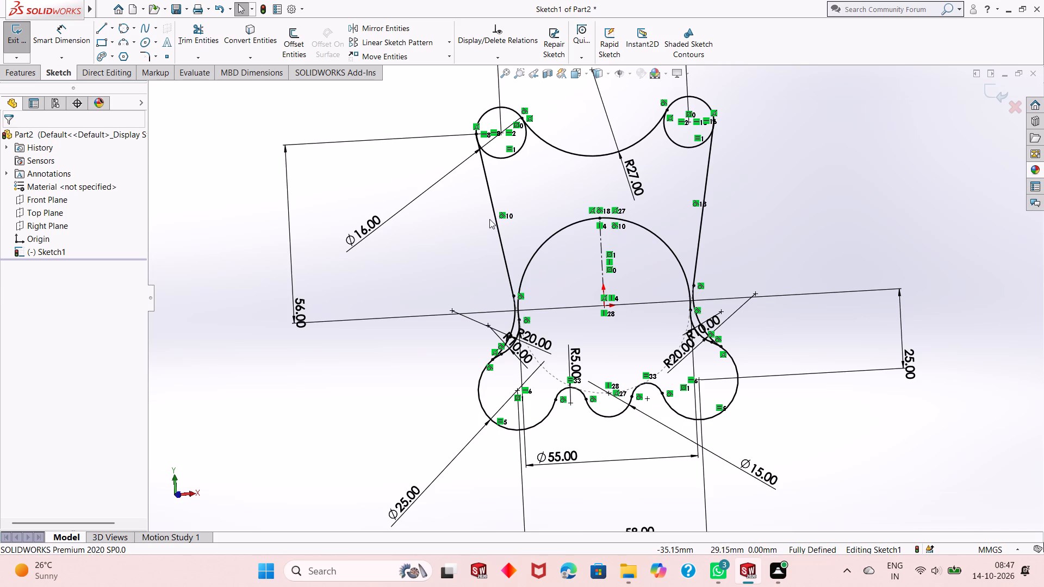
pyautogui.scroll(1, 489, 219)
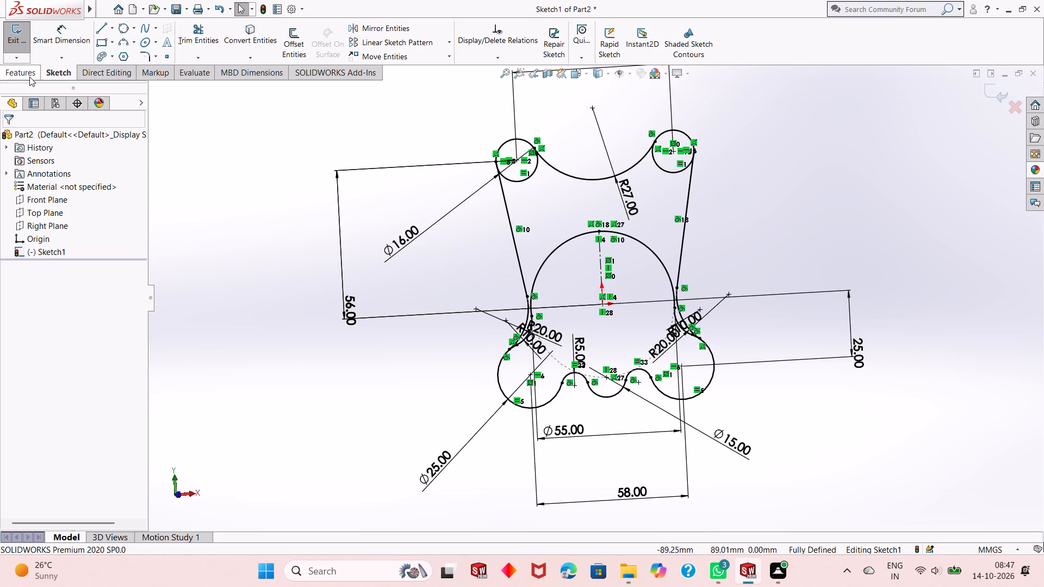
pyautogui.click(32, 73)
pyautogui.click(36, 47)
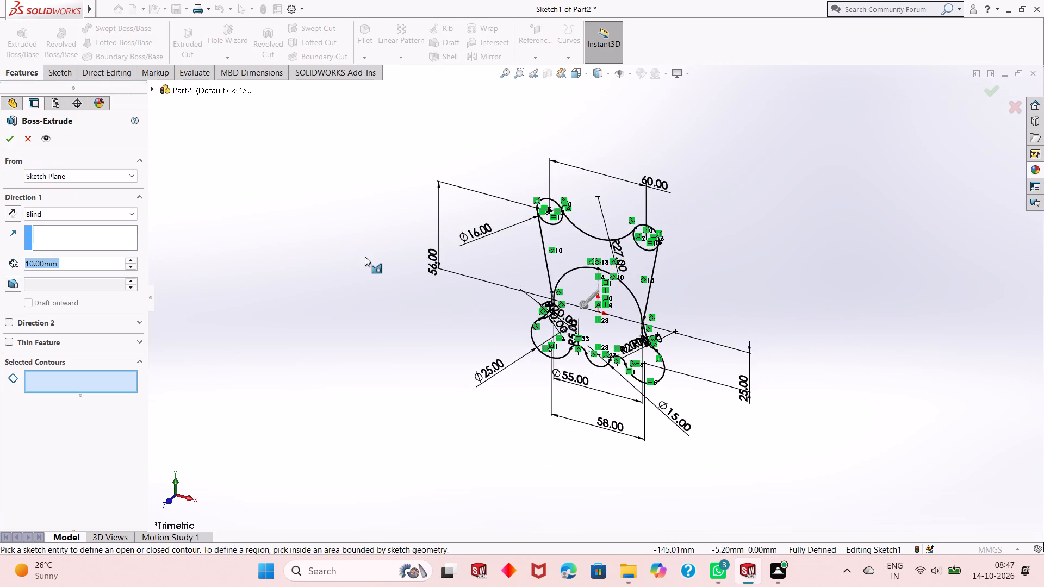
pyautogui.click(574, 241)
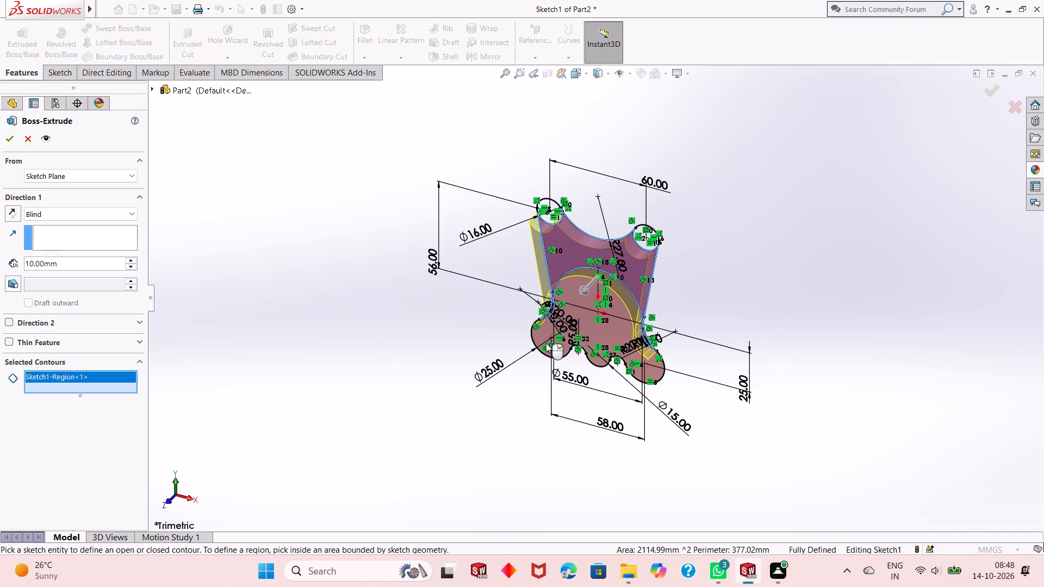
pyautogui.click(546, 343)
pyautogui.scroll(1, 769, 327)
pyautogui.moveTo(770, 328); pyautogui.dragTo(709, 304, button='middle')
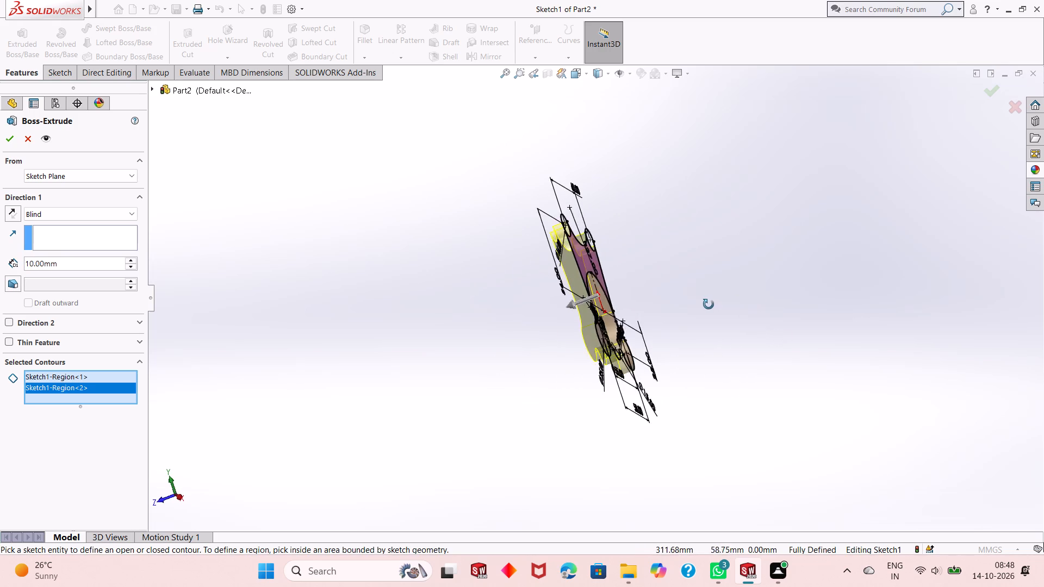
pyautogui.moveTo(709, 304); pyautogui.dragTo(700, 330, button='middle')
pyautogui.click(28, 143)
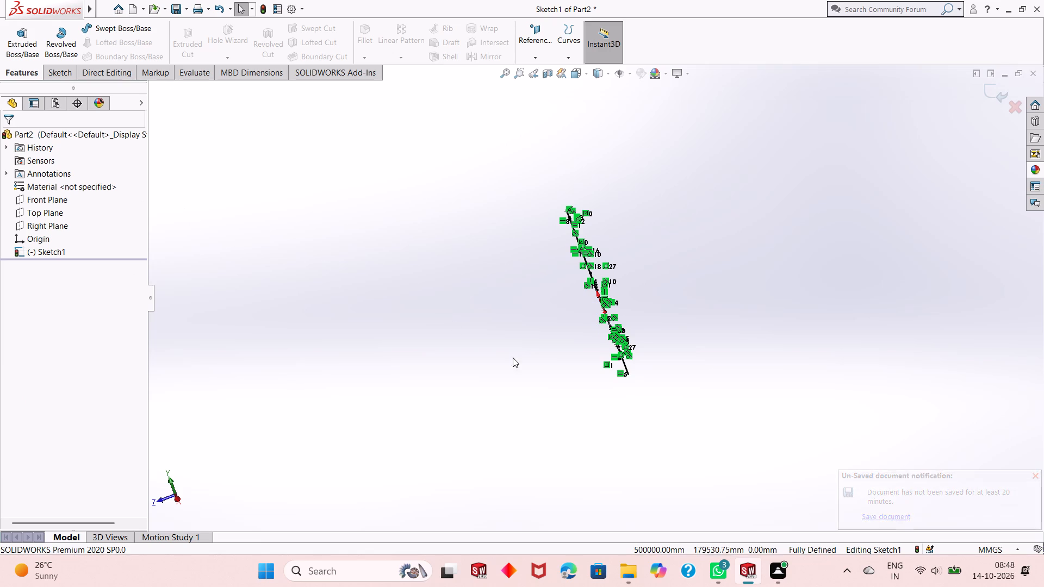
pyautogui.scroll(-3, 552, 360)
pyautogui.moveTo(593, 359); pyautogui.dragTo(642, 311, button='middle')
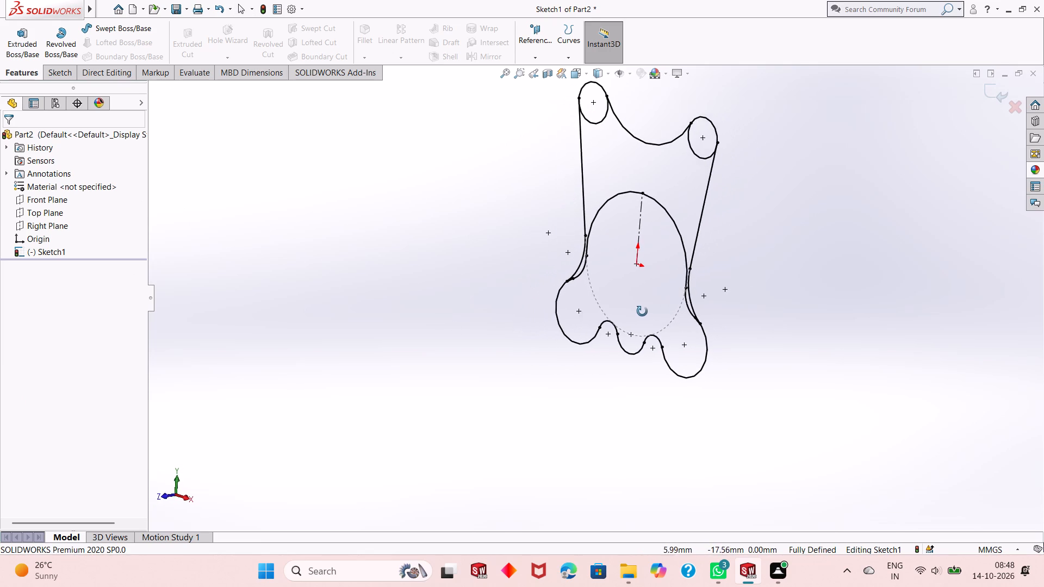
# Examine the trimmed profile, focusing on where the 55 mm circle and the 10 mm and 20 mm radius arcs meet.
pyautogui.moveTo(642, 311); pyautogui.dragTo(669, 270, button='middle')
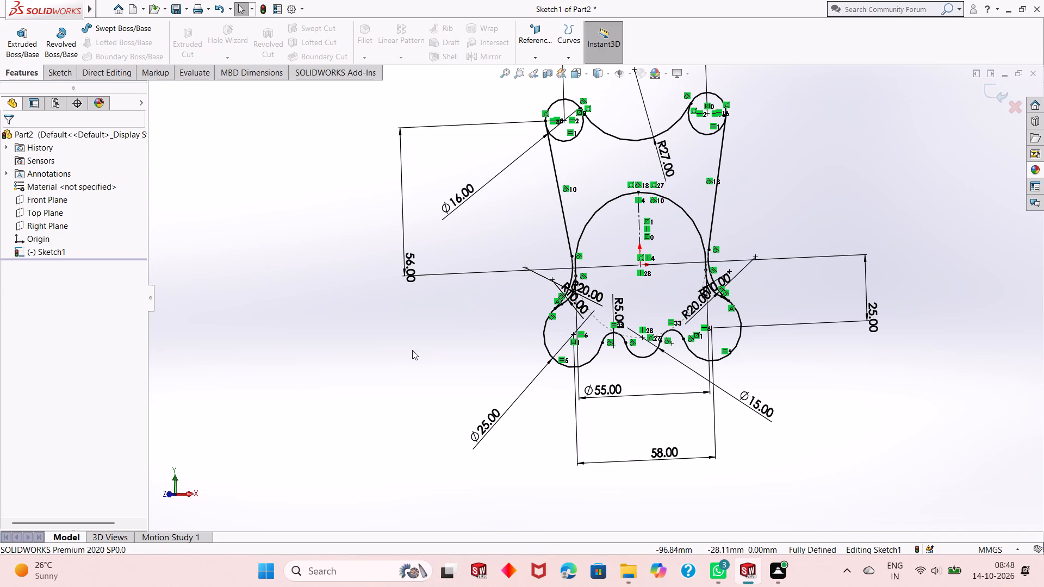
pyautogui.moveTo(451, 349); pyautogui.dragTo(422, 370, button='middle')
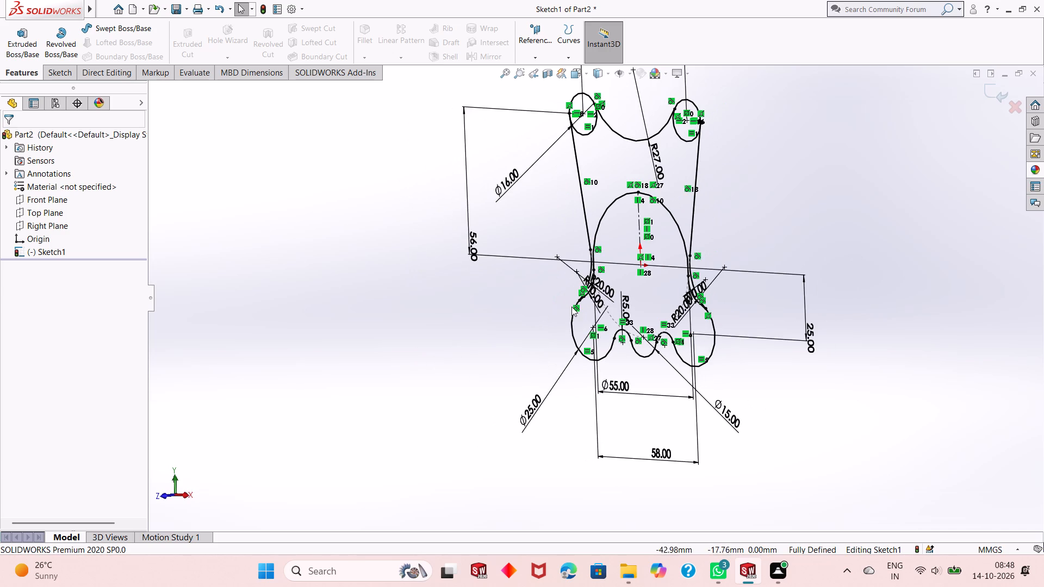
pyautogui.rightClick(404, 216)
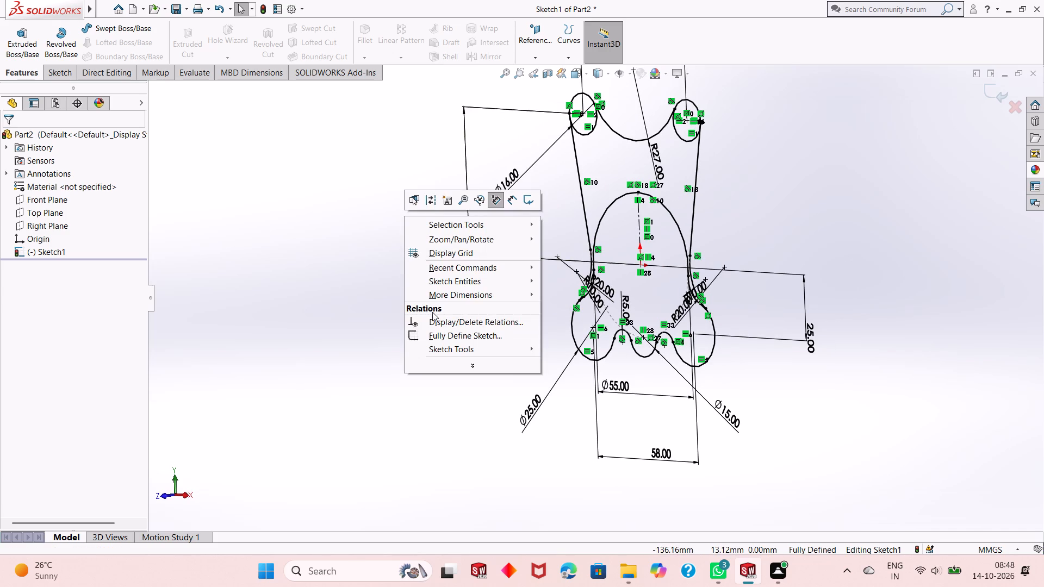
pyautogui.click(453, 277)
pyautogui.click(606, 423)
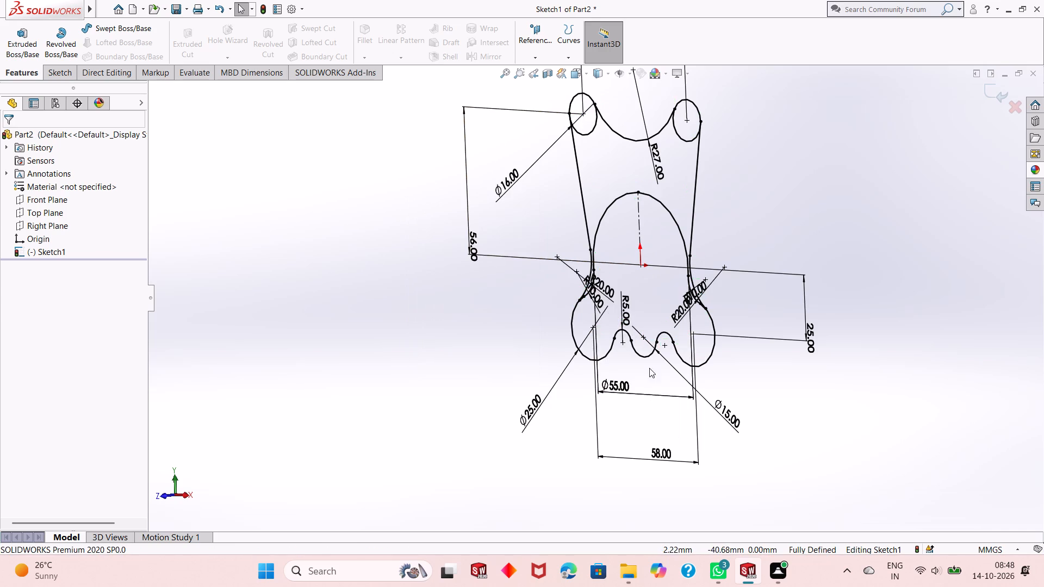
pyautogui.scroll(2, 645, 355)
pyautogui.scroll(-2, 671, 226)
pyautogui.click(741, 293)
pyautogui.moveTo(729, 309); pyautogui.dragTo(729, 309, button='middle')
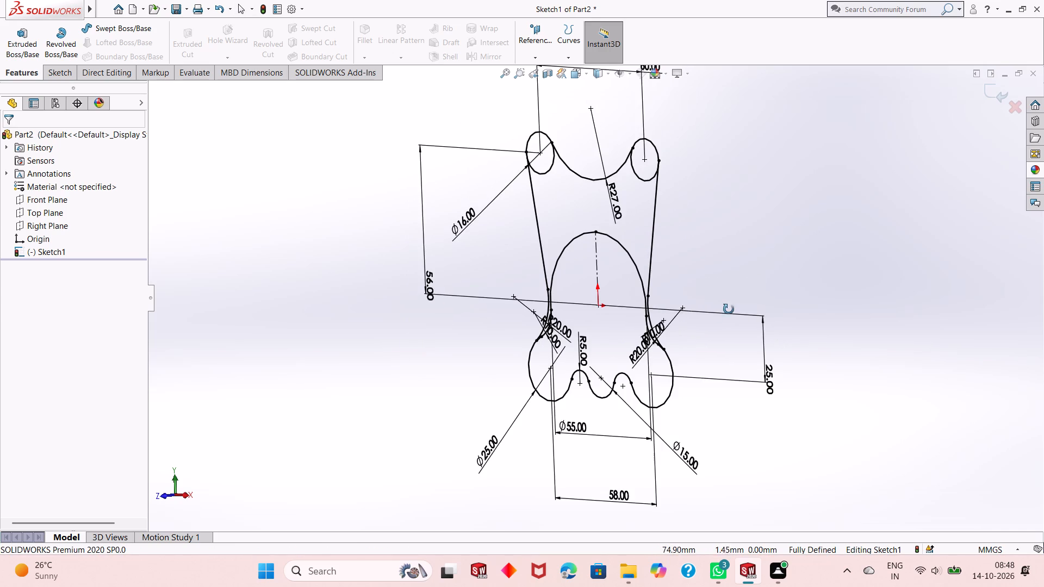
pyautogui.moveTo(729, 309); pyautogui.dragTo(787, 305, button='middle')
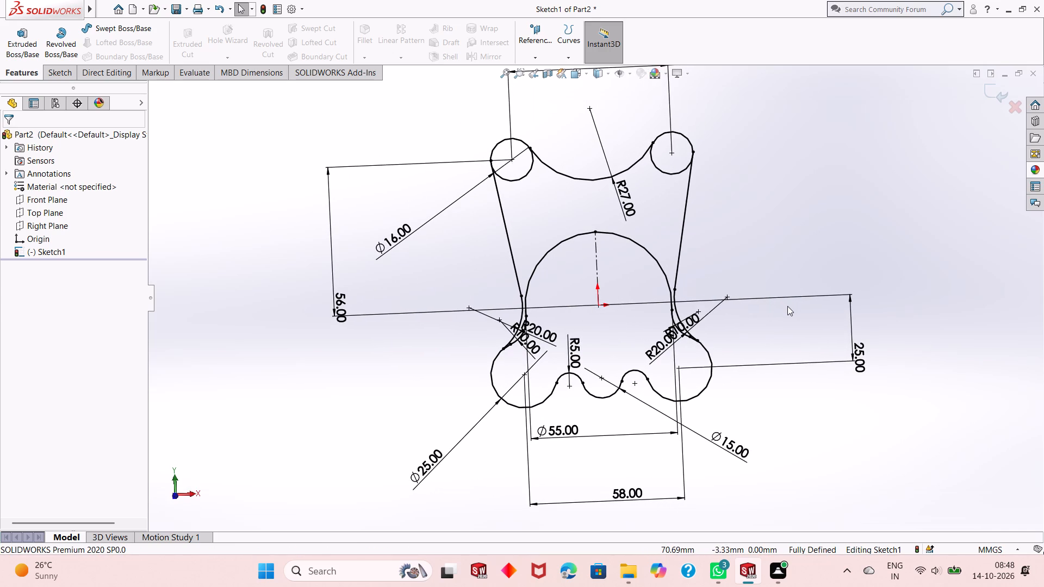
pyautogui.scroll(-1, 647, 326)
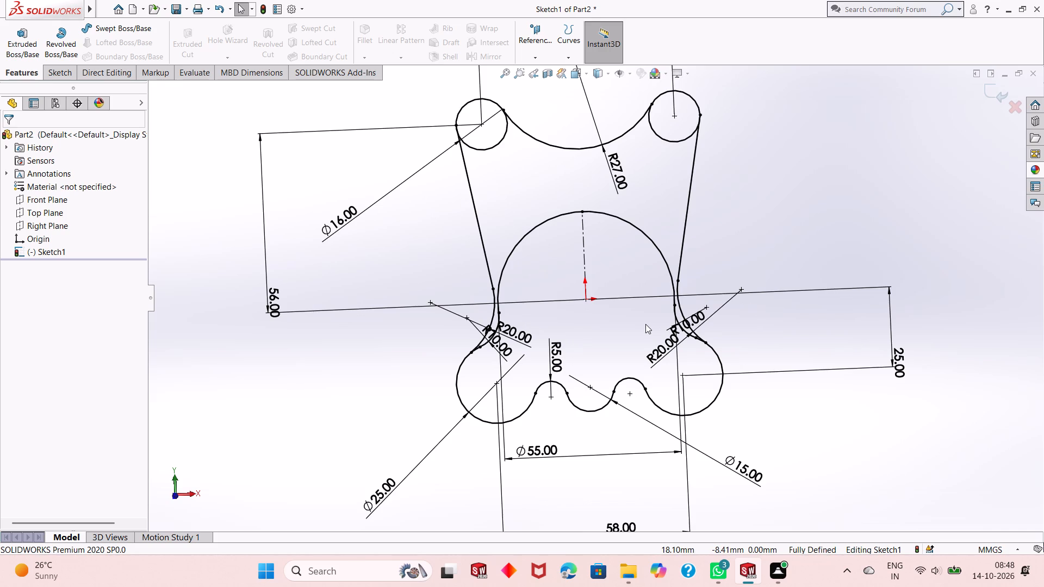
pyautogui.scroll(-2, 586, 329)
pyautogui.scroll(2, 586, 329)
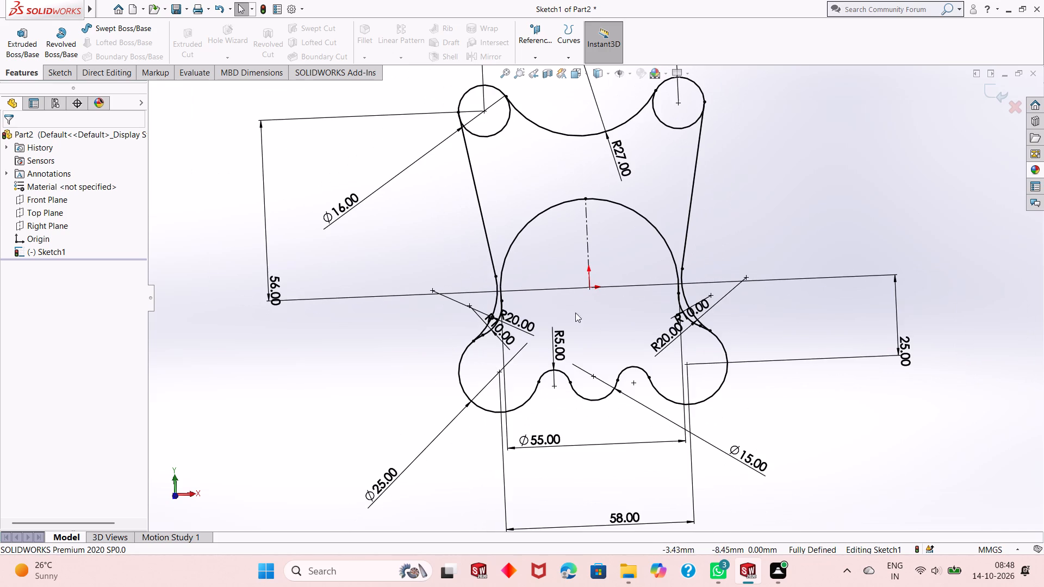
# Delete the remaining 55 mm circle arc and both 10 mm radius arcs, including their associated dimensions.
pyautogui.click(563, 205)
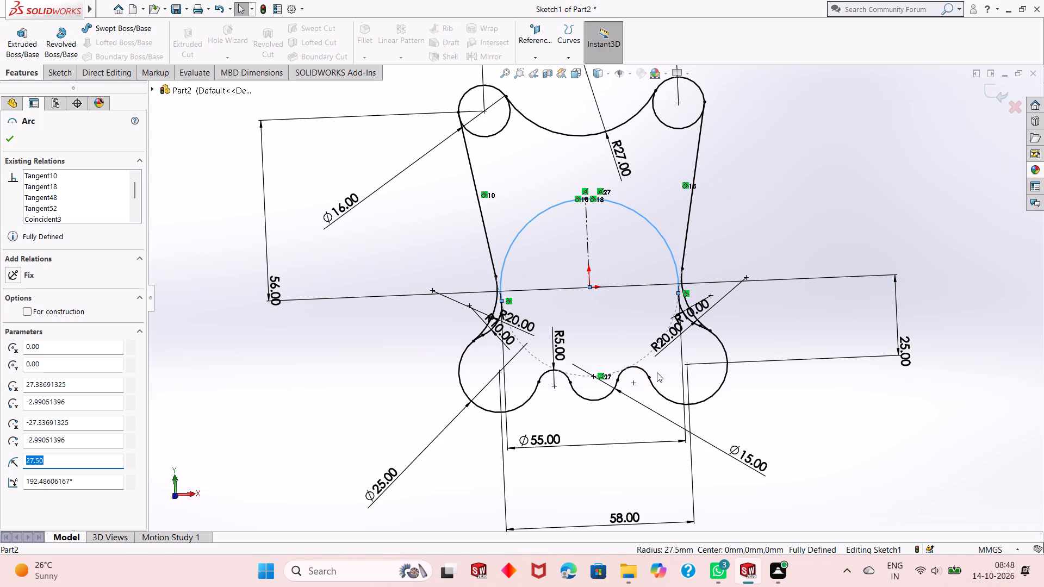
pyautogui.keyDown('ctrl'); pyautogui.click(488, 334); pyautogui.keyUp('ctrl')
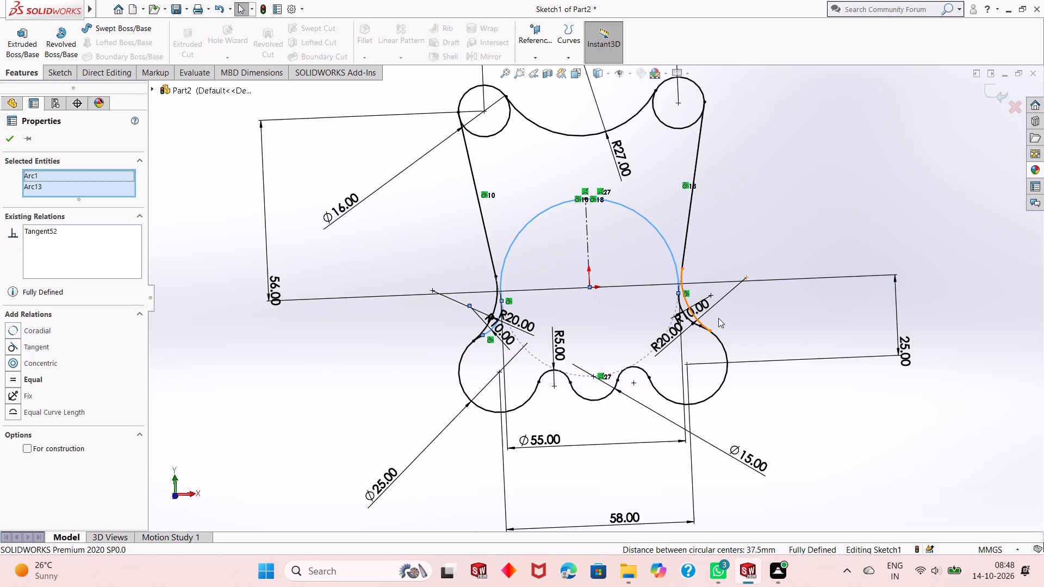
pyautogui.keyDown('ctrl'); pyautogui.click(680, 301); pyautogui.keyUp('ctrl')
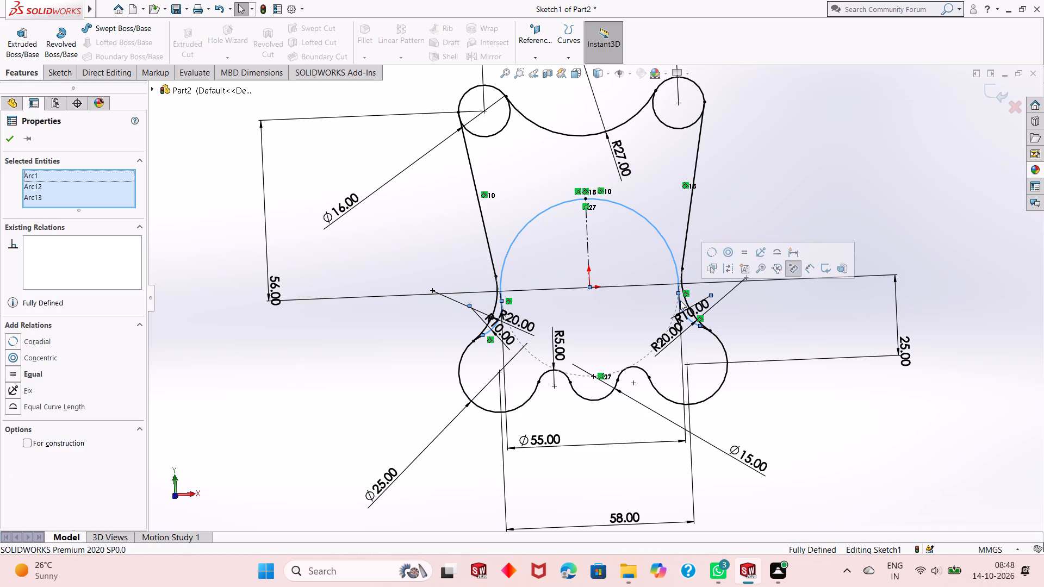
pyautogui.rightClick(810, 174)
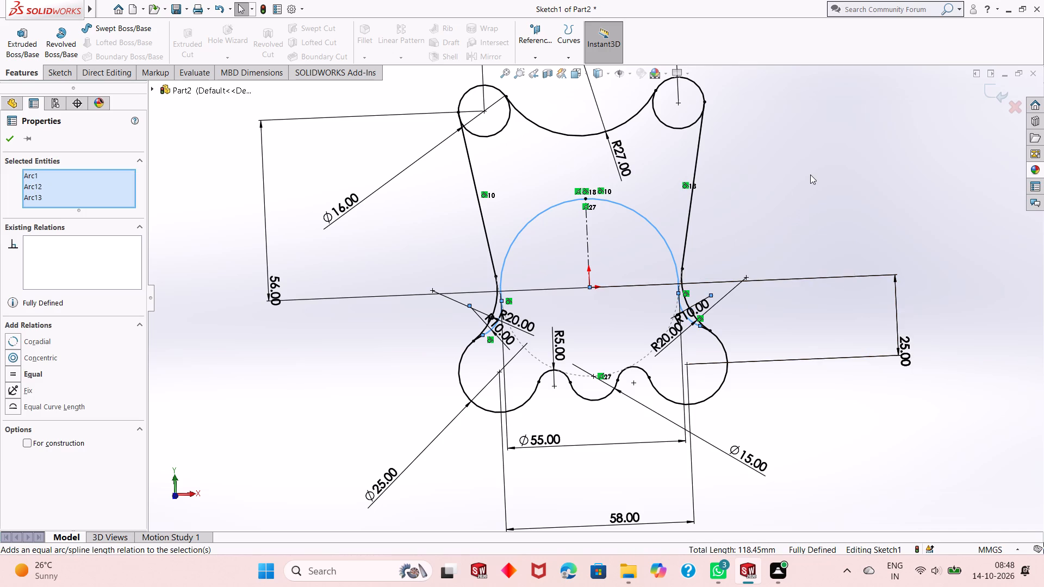
pyautogui.click(874, 335)
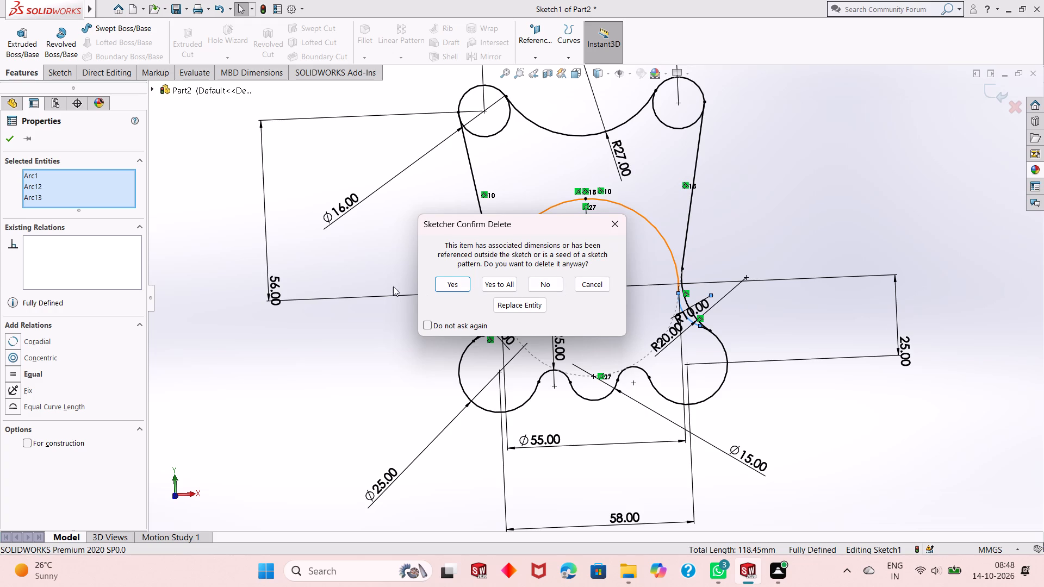
pyautogui.click(451, 281)
pyautogui.click(448, 283)
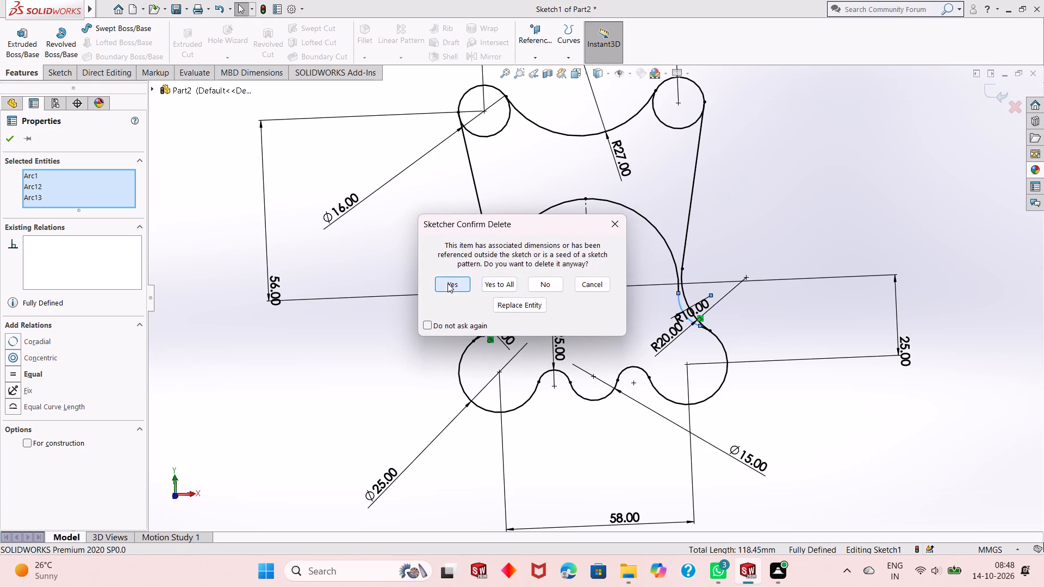
pyautogui.click(457, 283)
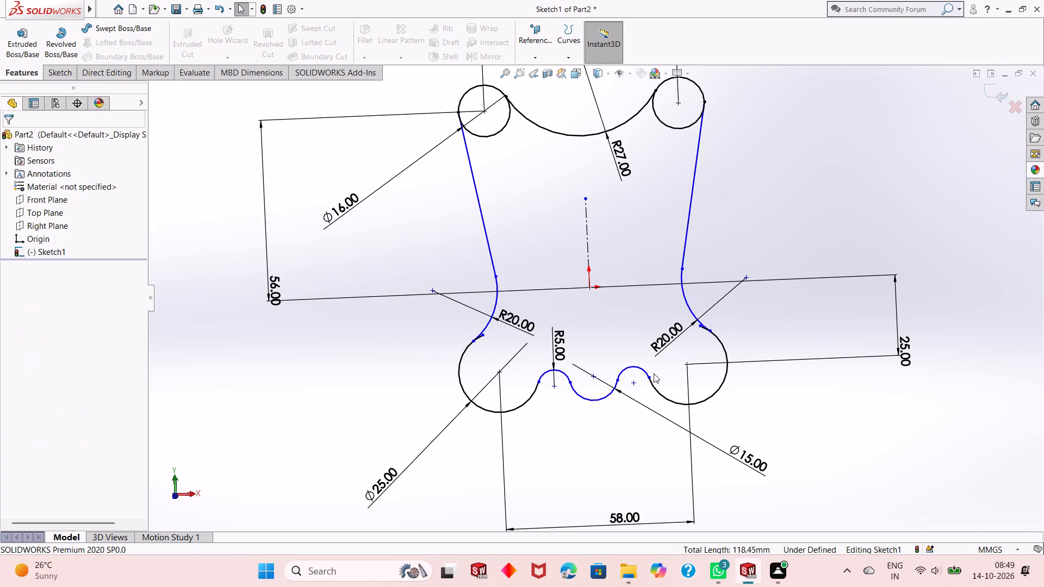
# Trim away the short 25 mm circle stubs extending inward past both 20 mm radius arcs, and end trimming.
pyautogui.scroll(-4, 497, 332)
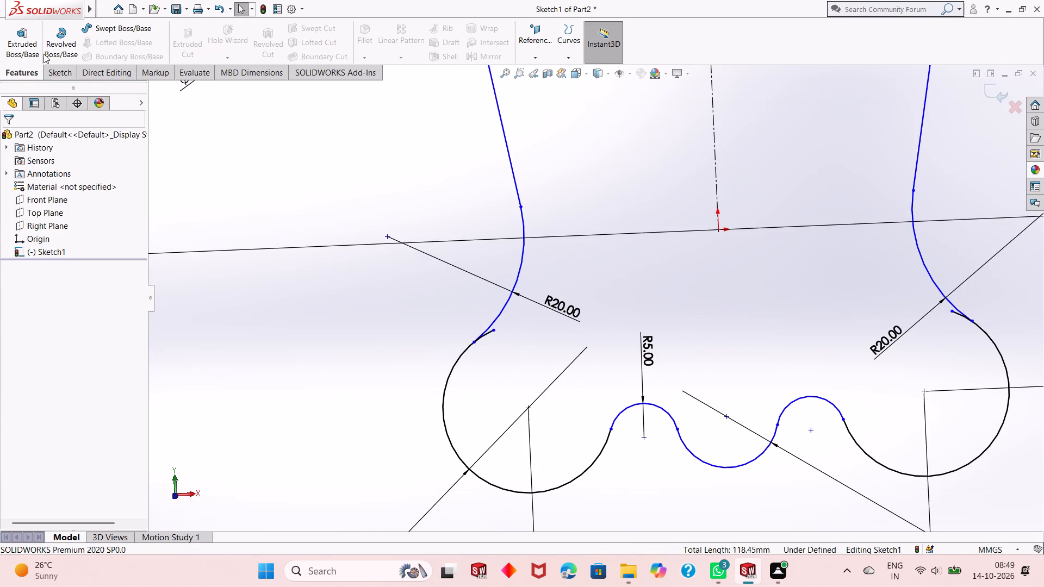
pyautogui.click(56, 69)
pyautogui.click(204, 41)
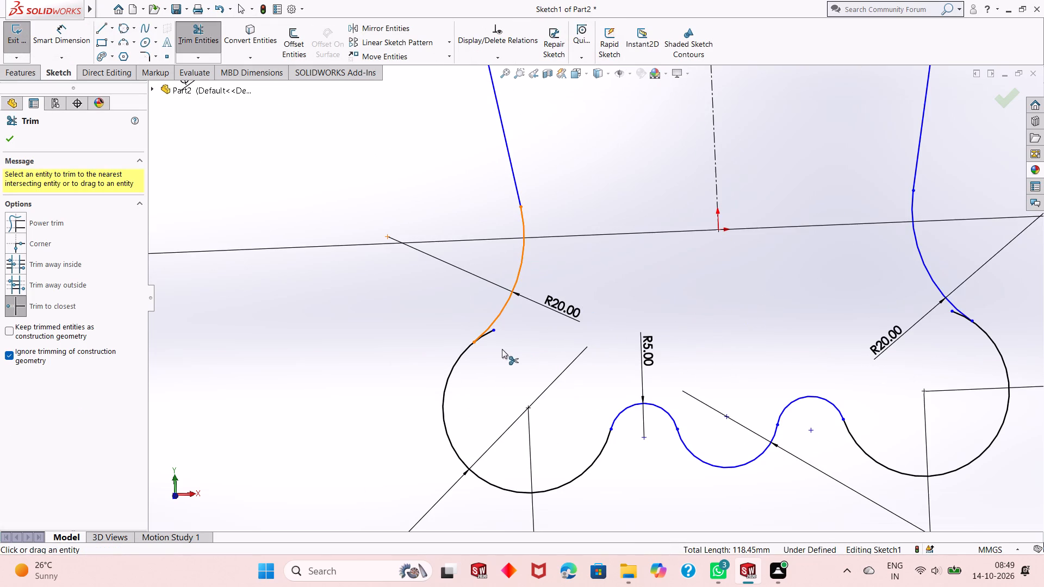
pyautogui.click(487, 335)
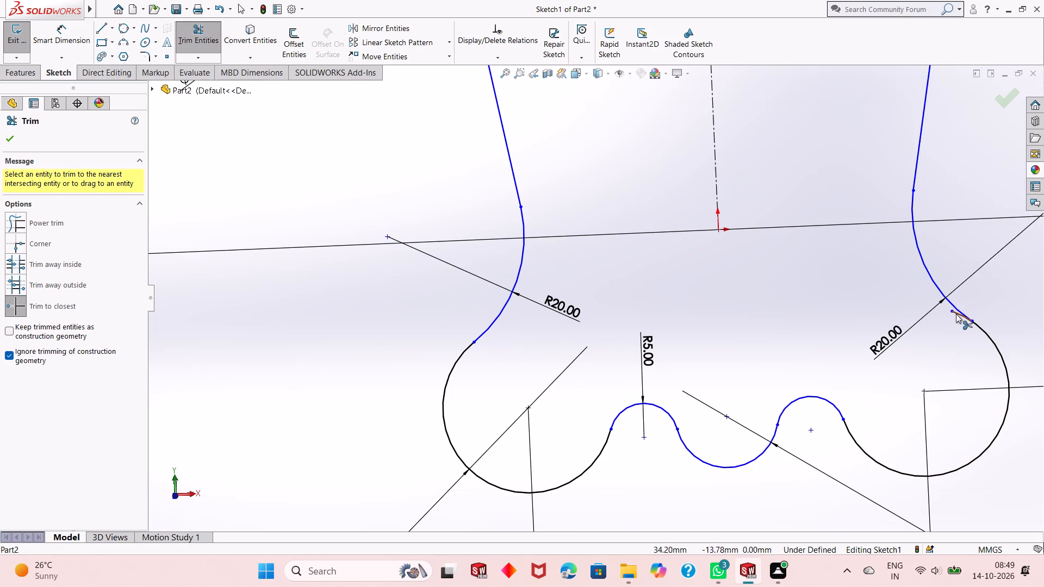
pyautogui.click(956, 314)
pyautogui.scroll(4, 683, 367)
pyautogui.press('Escape')
pyautogui.scroll(2, 683, 367)
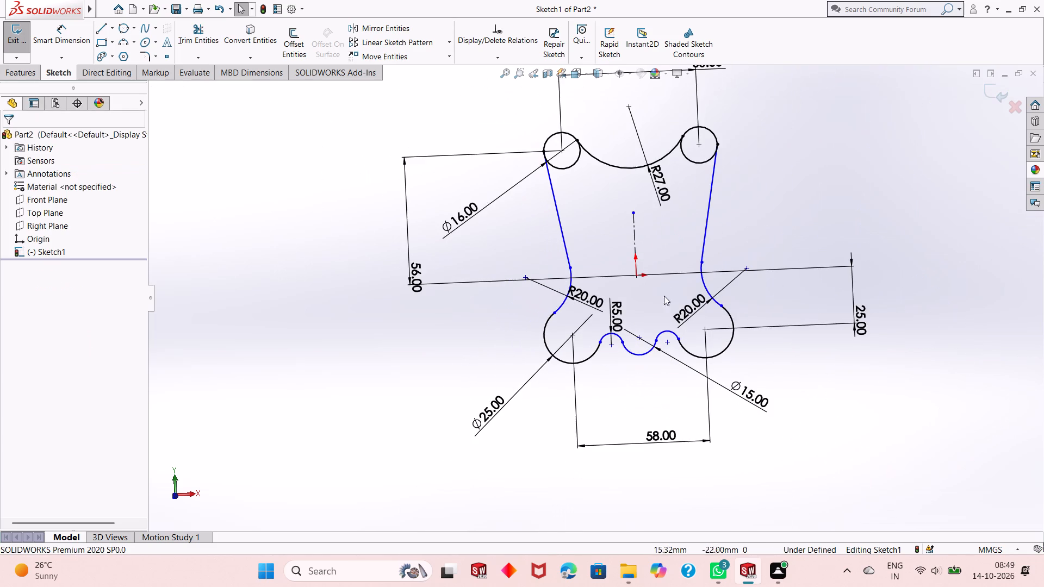
# Apply a tangent relation at the joint between the left side line and the left 20 mm radius arc.
pyautogui.scroll(-1, 666, 261)
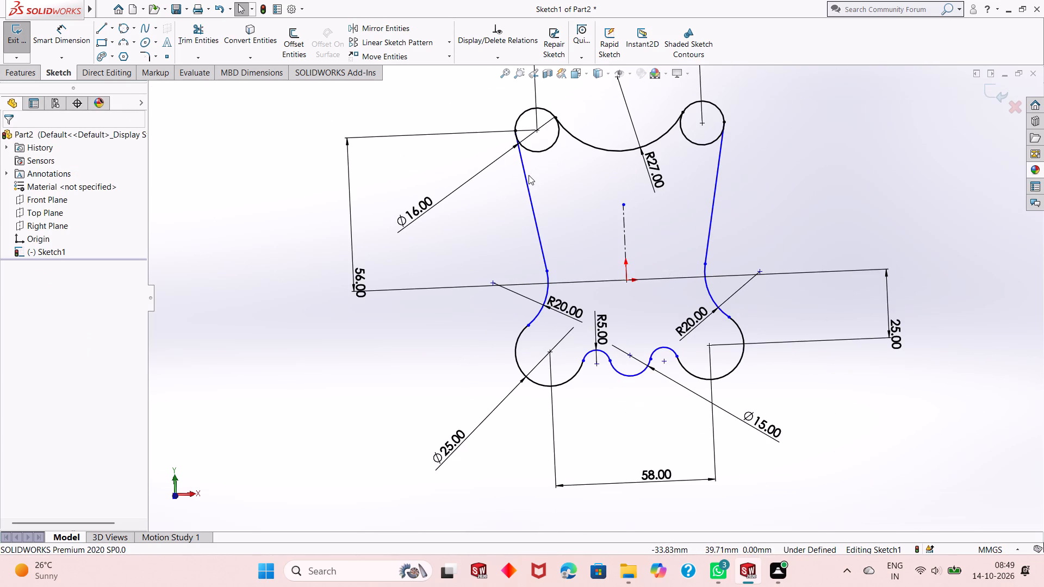
pyautogui.click(546, 273)
pyautogui.click(580, 228)
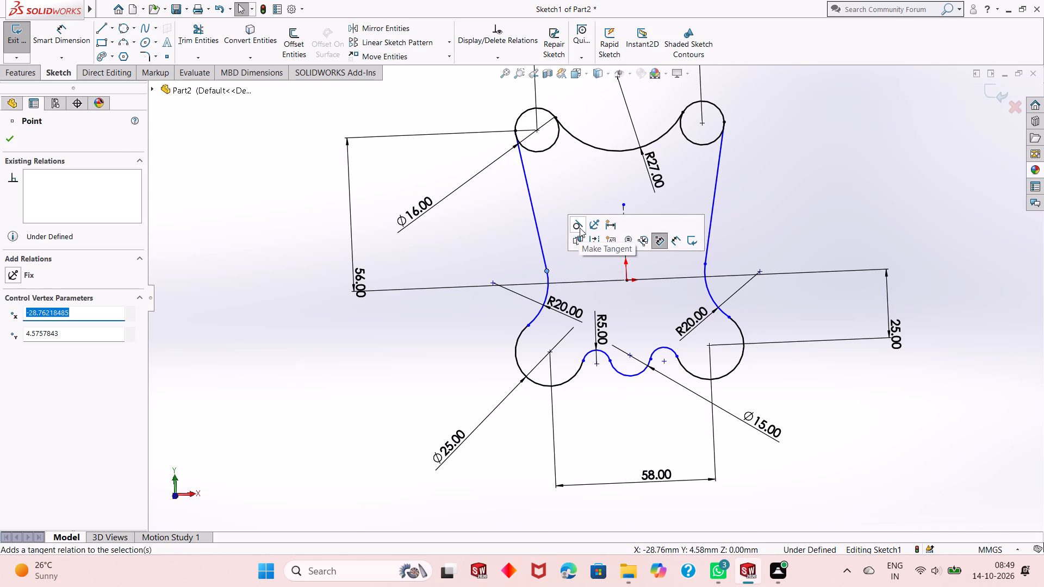
pyautogui.click(580, 228)
pyautogui.click(11, 145)
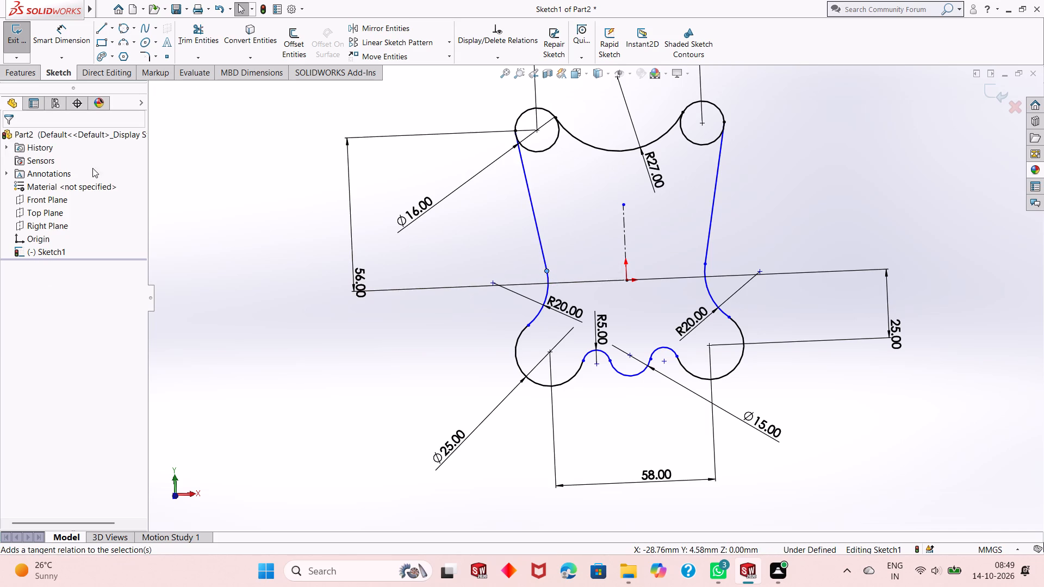
pyautogui.click(386, 324)
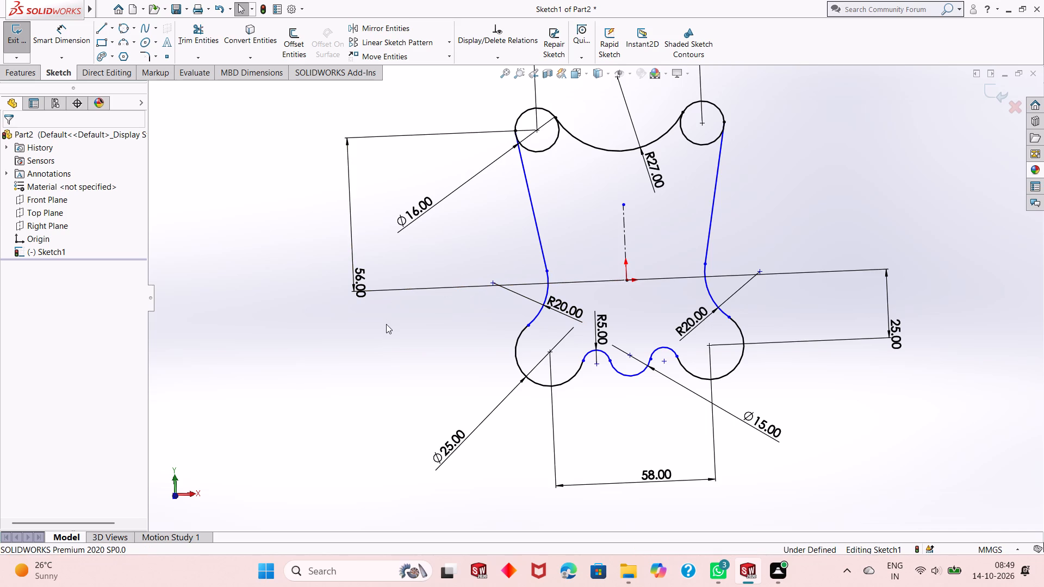
# Apply a tangent relation at the joint between the left 20 mm radius arc and the left 25 mm circle.
pyautogui.click(530, 325)
pyautogui.click(560, 279)
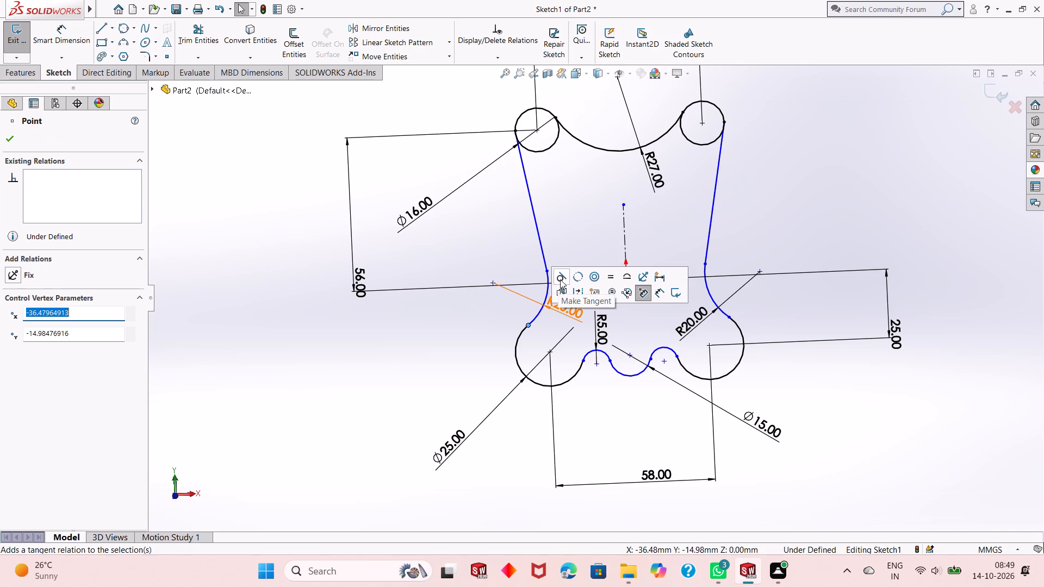
pyautogui.click(8, 140)
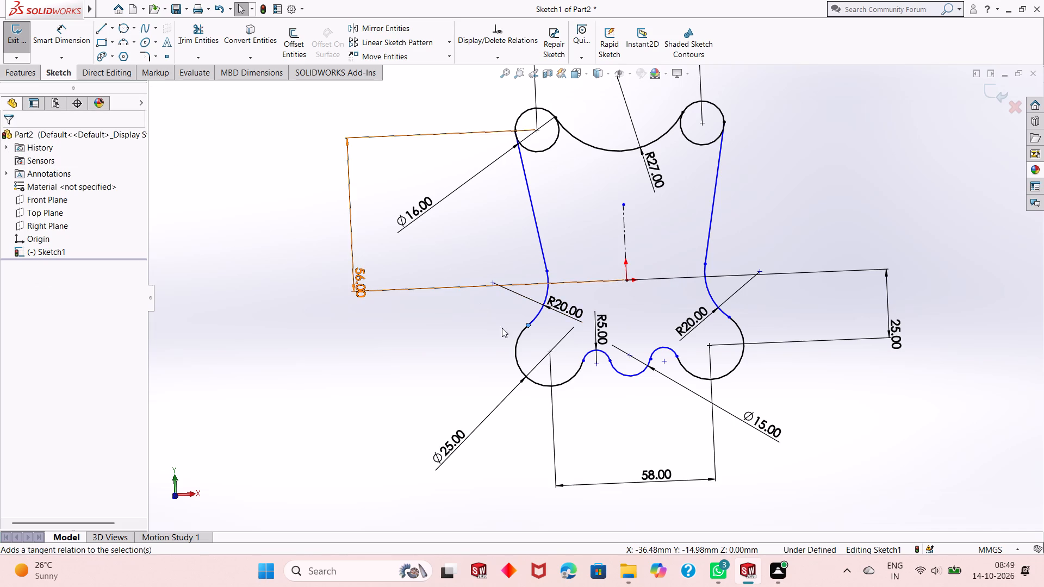
pyautogui.click(446, 355)
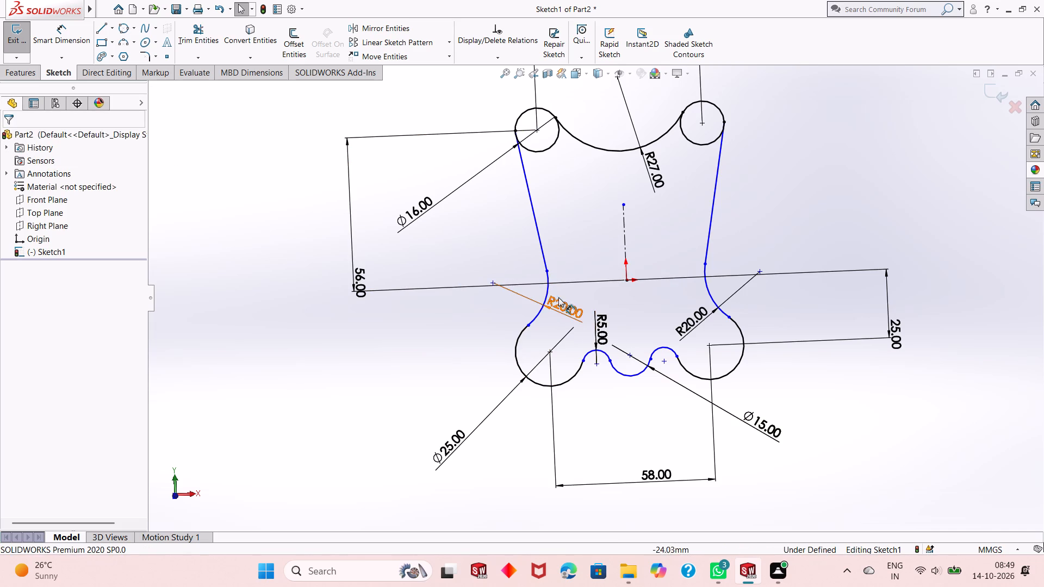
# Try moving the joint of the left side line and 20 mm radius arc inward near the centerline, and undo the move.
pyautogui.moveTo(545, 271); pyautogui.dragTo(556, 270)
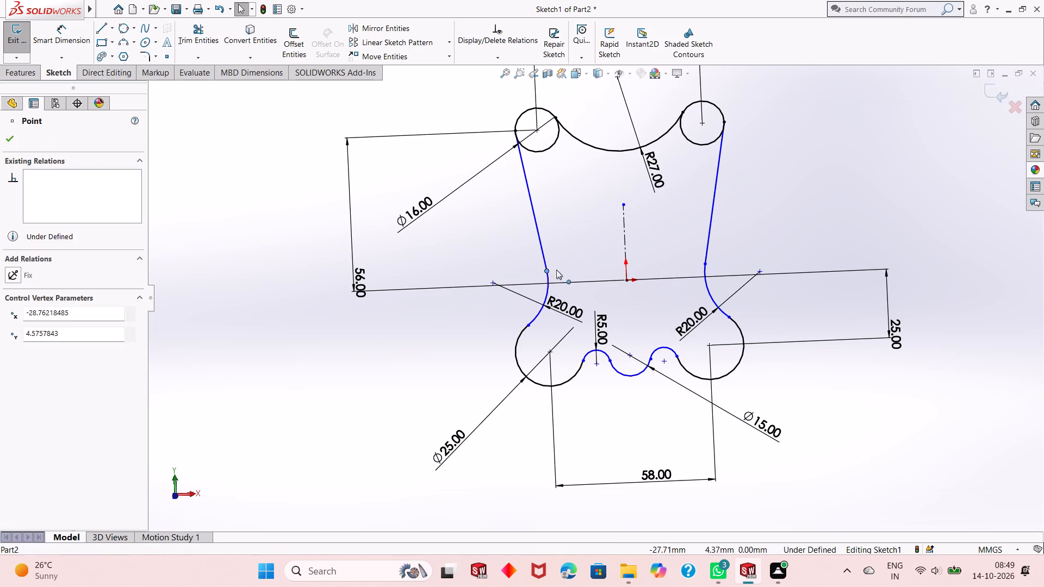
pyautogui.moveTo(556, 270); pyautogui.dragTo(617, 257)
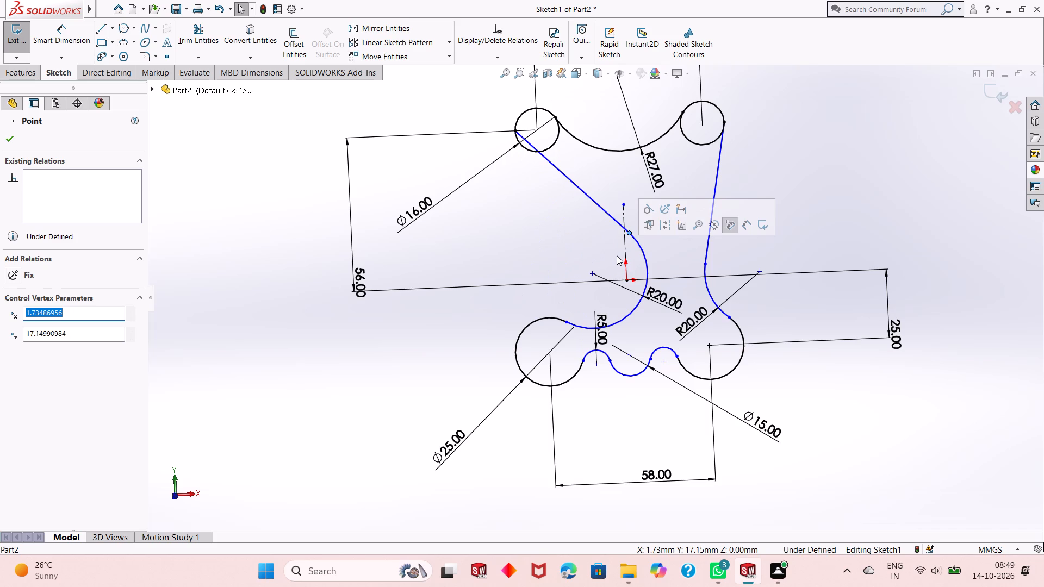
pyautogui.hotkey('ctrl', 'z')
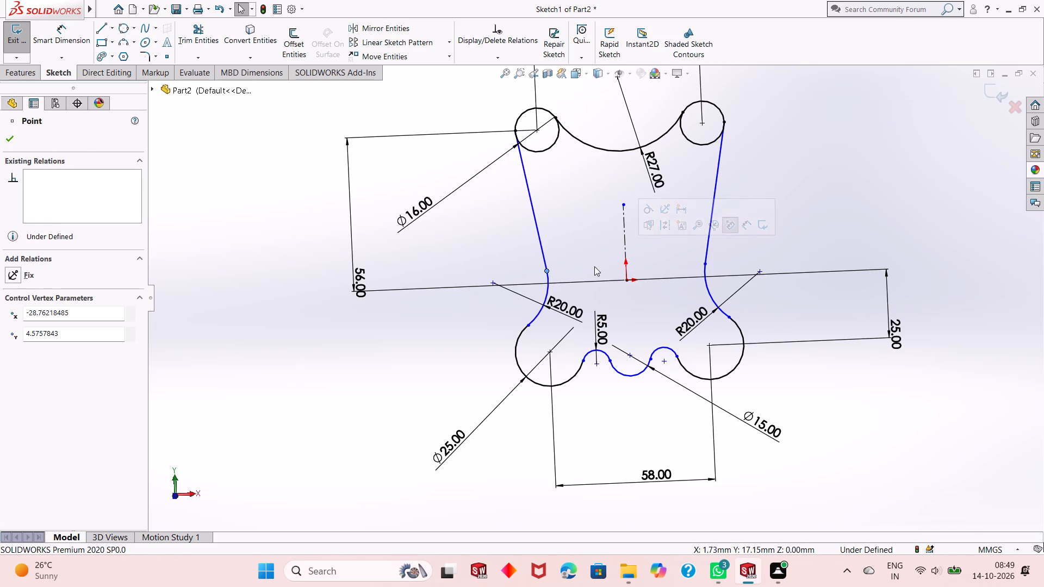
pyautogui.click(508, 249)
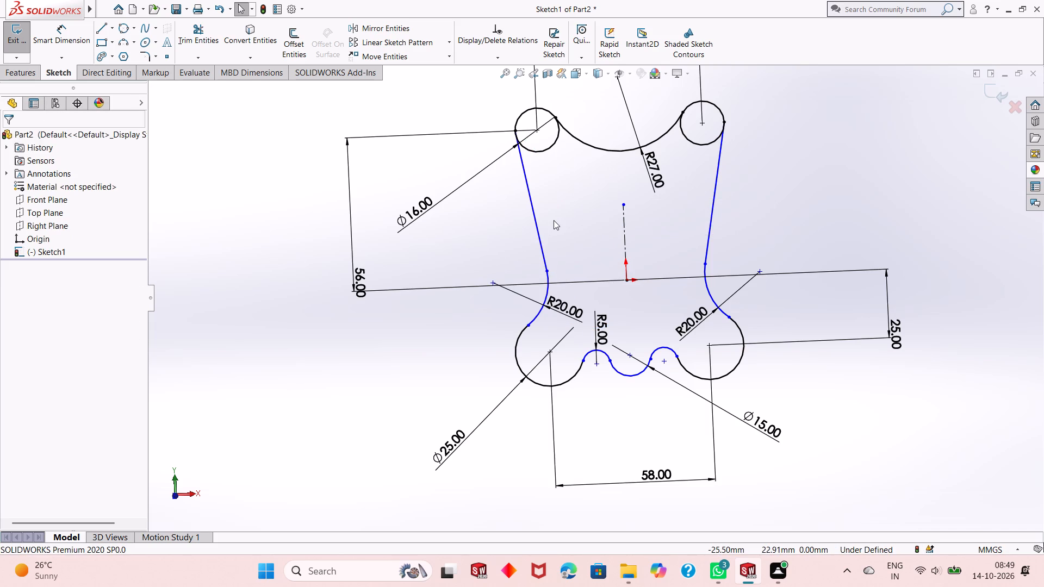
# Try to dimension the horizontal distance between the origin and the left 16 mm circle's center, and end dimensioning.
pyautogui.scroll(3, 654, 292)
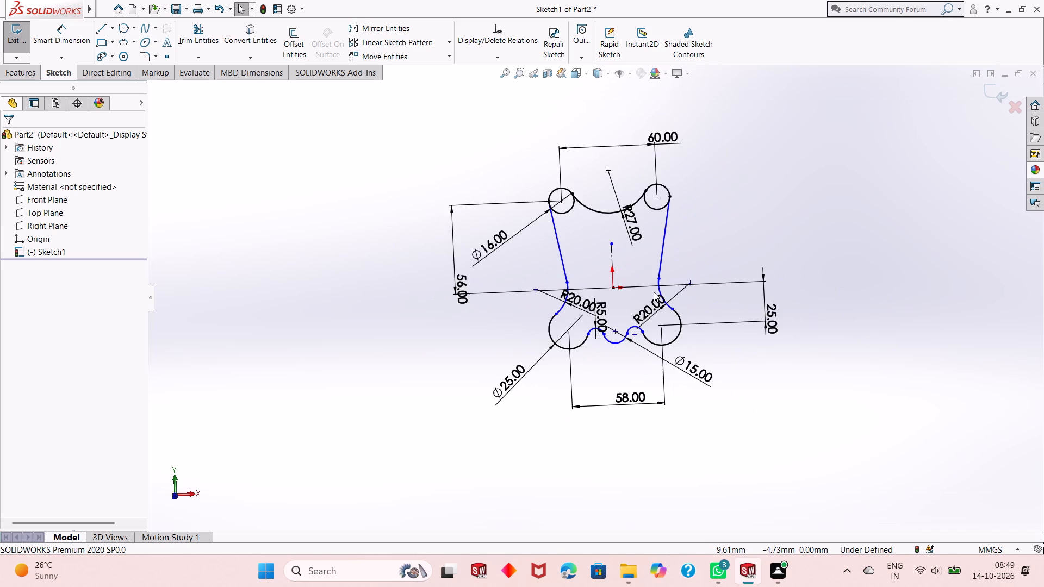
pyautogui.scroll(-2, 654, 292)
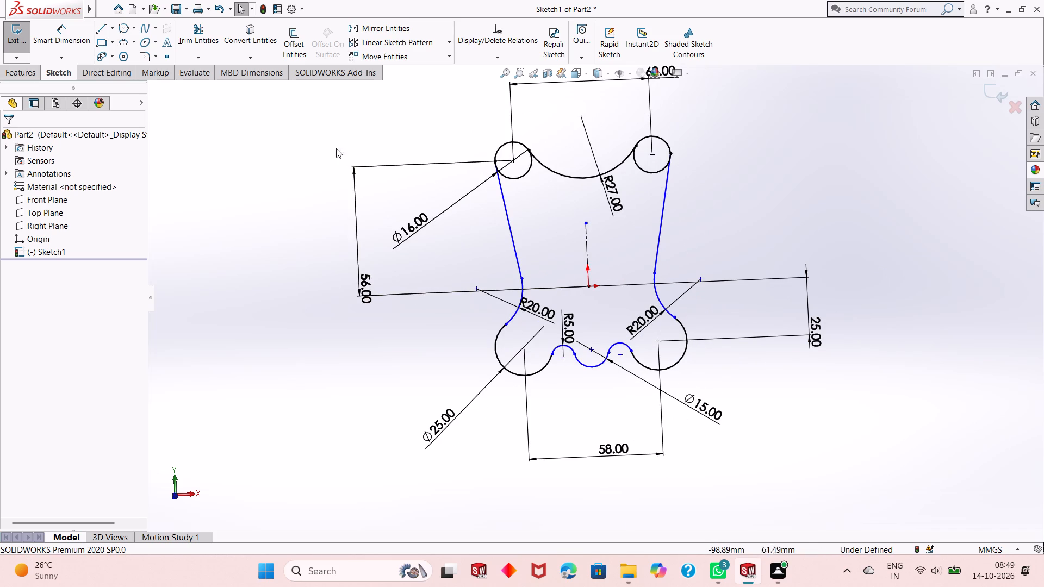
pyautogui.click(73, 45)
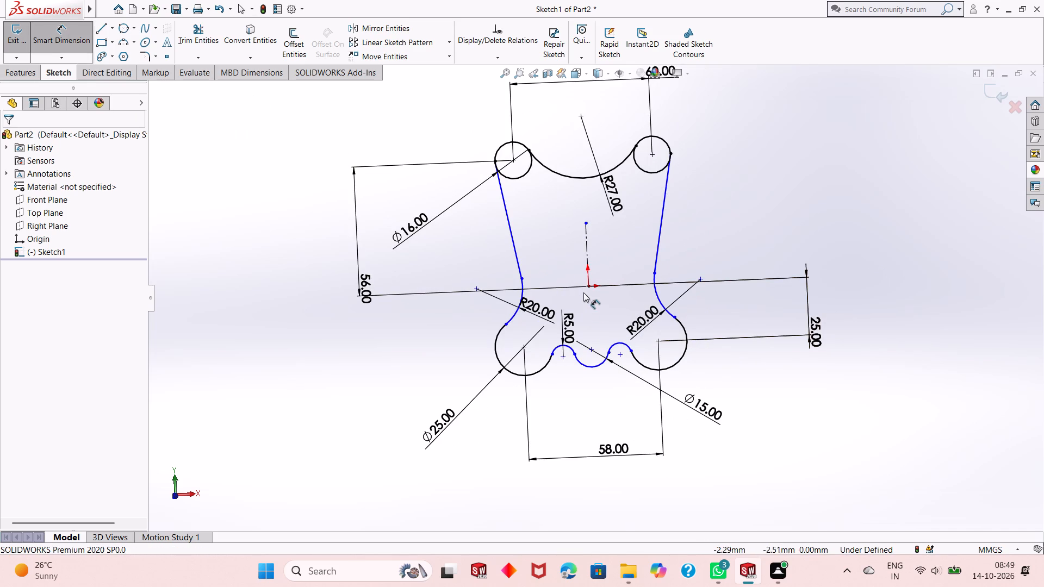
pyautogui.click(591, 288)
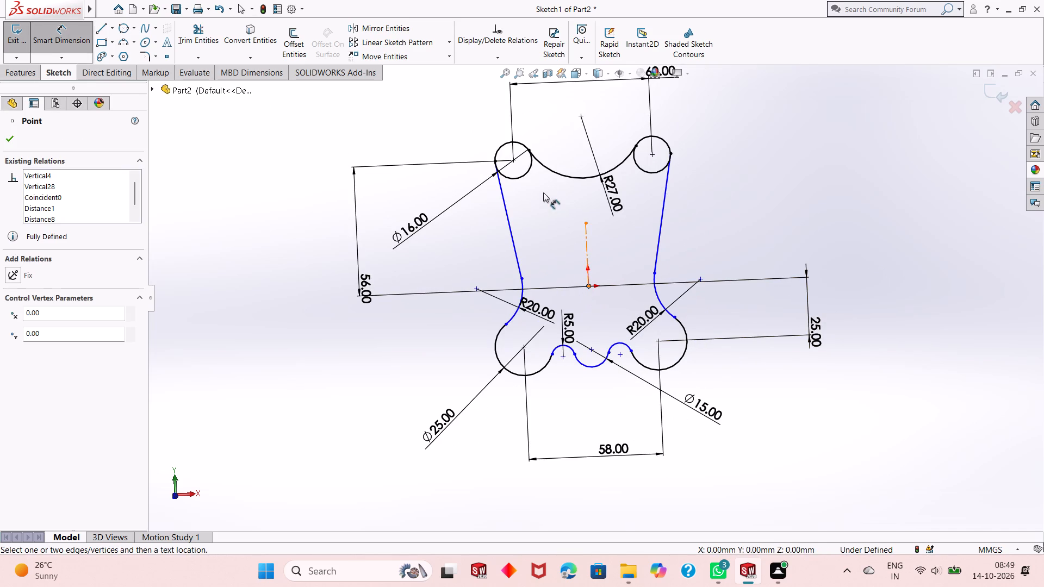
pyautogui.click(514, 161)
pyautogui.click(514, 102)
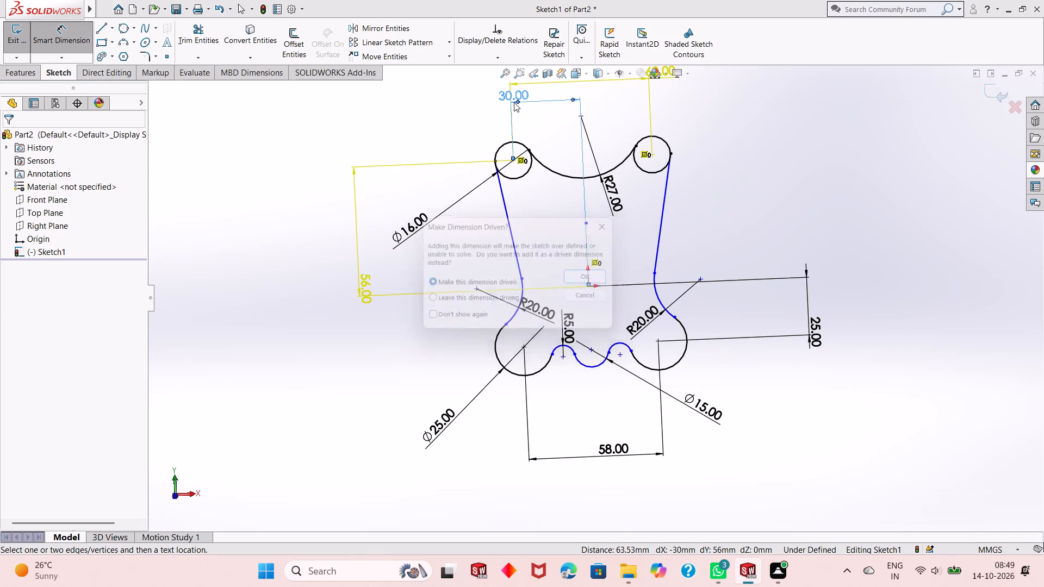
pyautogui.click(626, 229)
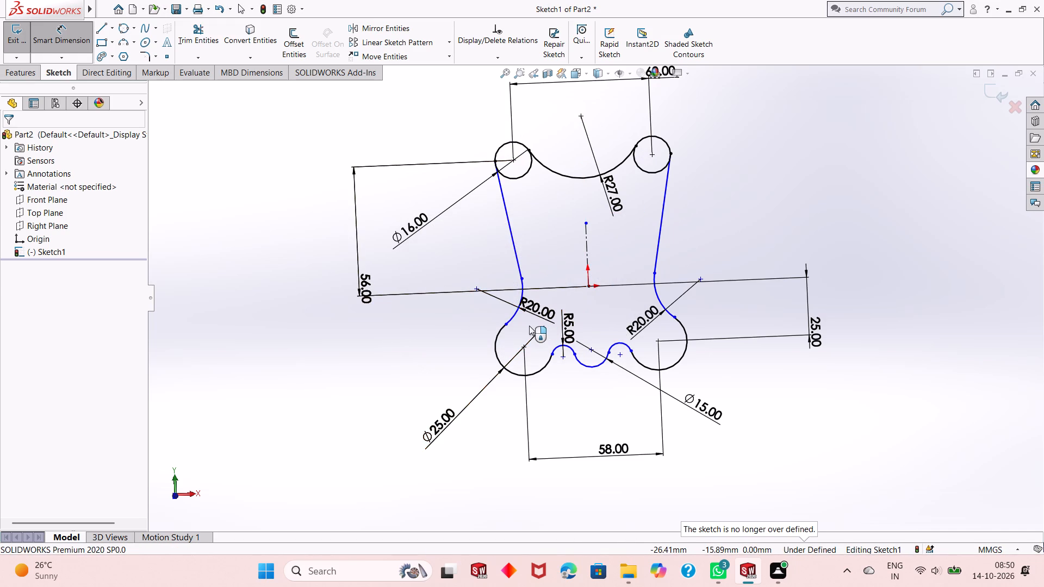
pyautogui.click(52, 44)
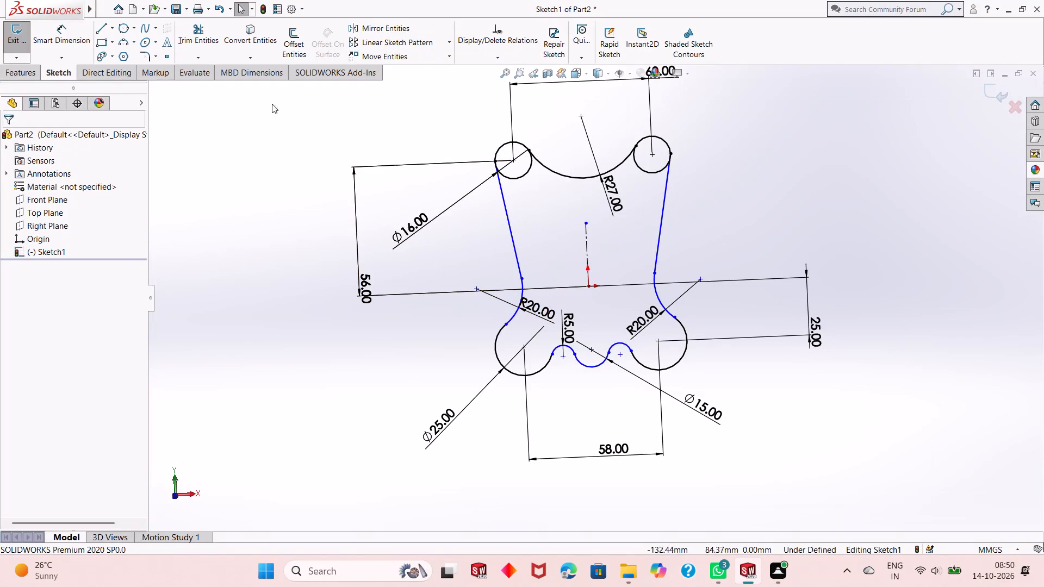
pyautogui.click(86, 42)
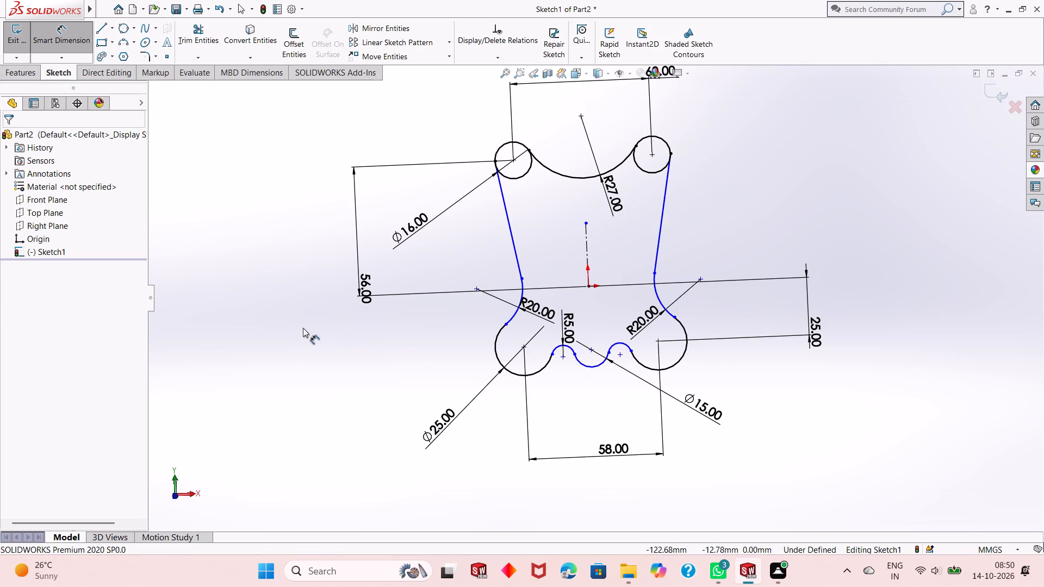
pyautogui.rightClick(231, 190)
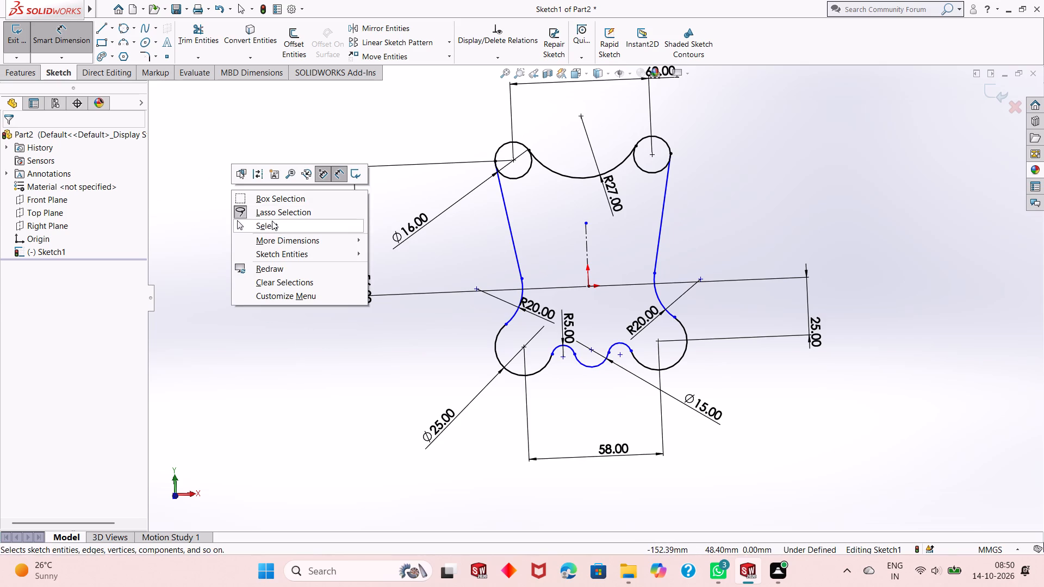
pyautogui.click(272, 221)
# Apply a tangent relation at the joint between the left 25 mm circle and the left 5 mm radius arc.
pyautogui.scroll(-4, 540, 352)
pyautogui.scroll(-4, 675, 333)
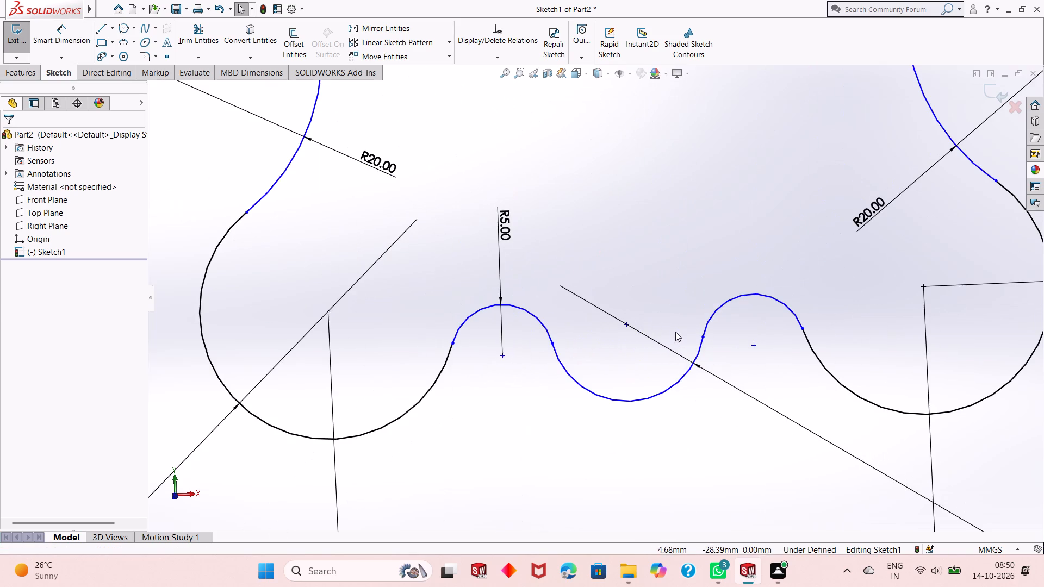
pyautogui.click(449, 344)
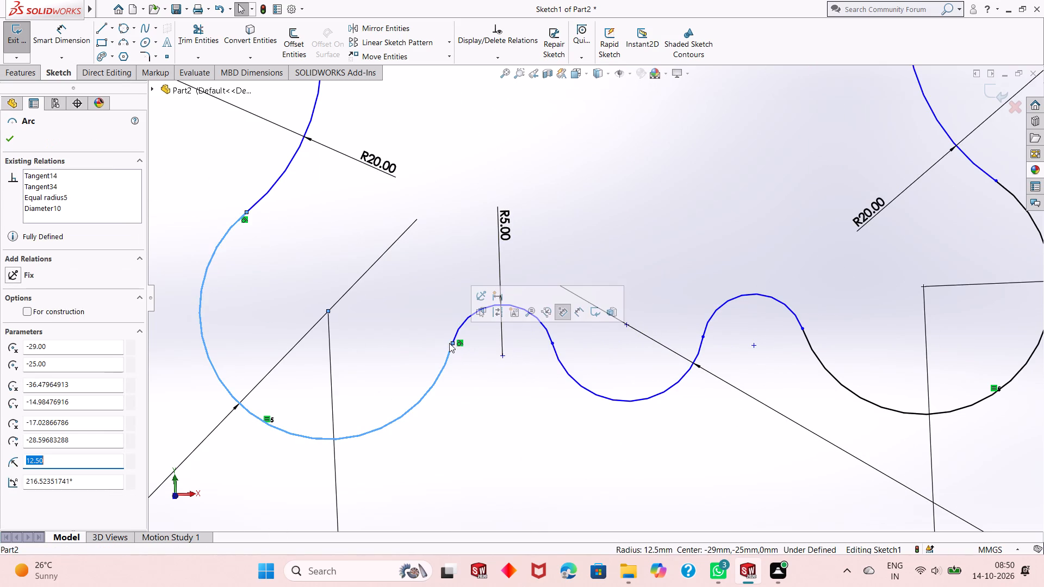
pyautogui.click(436, 332)
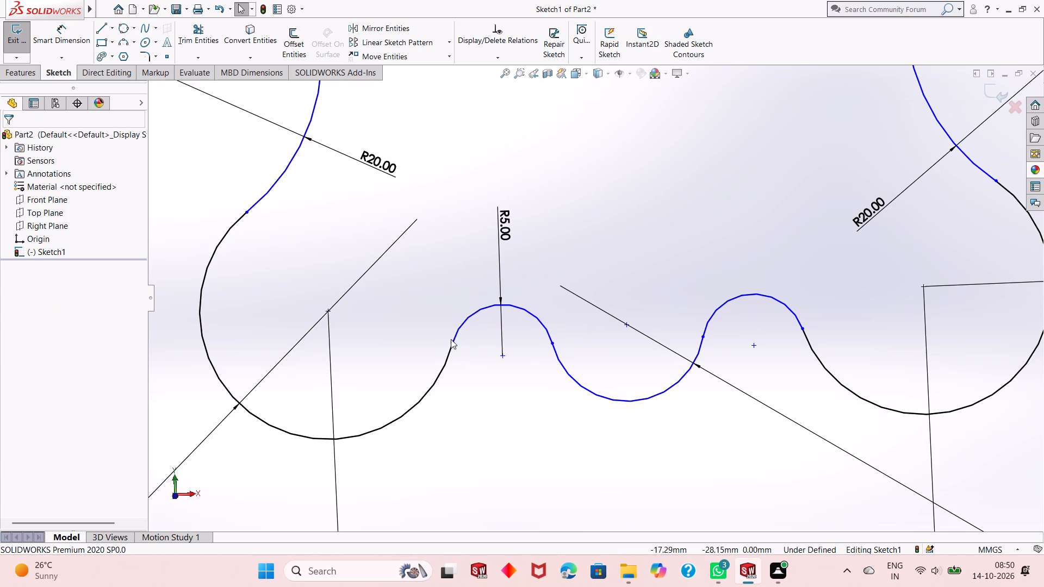
pyautogui.click(455, 342)
pyautogui.click(481, 292)
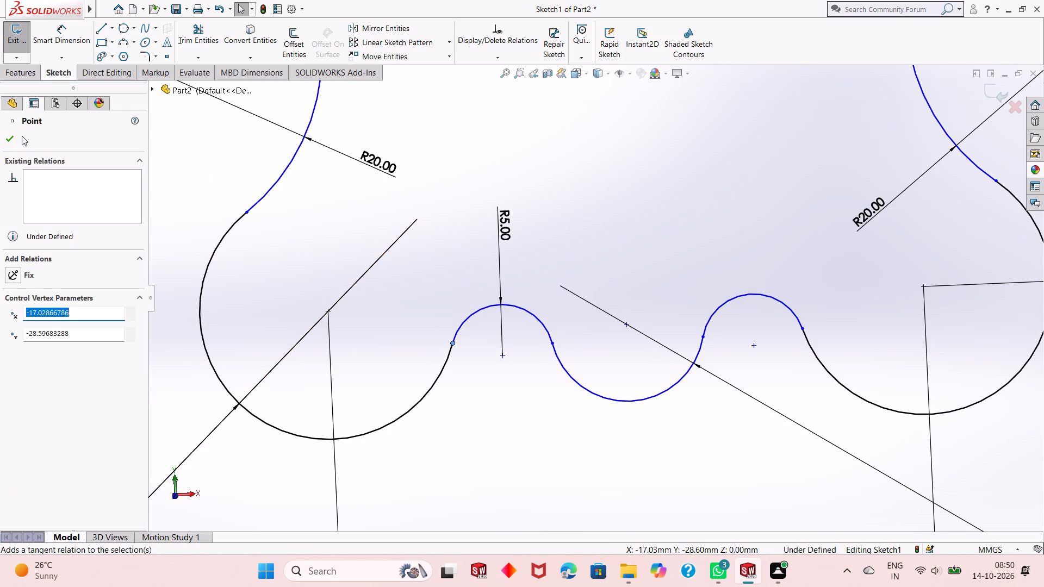
pyautogui.click(5, 141)
# Examine the whole profile and its dimensions for entities that are still under defined.
pyautogui.scroll(2, 697, 456)
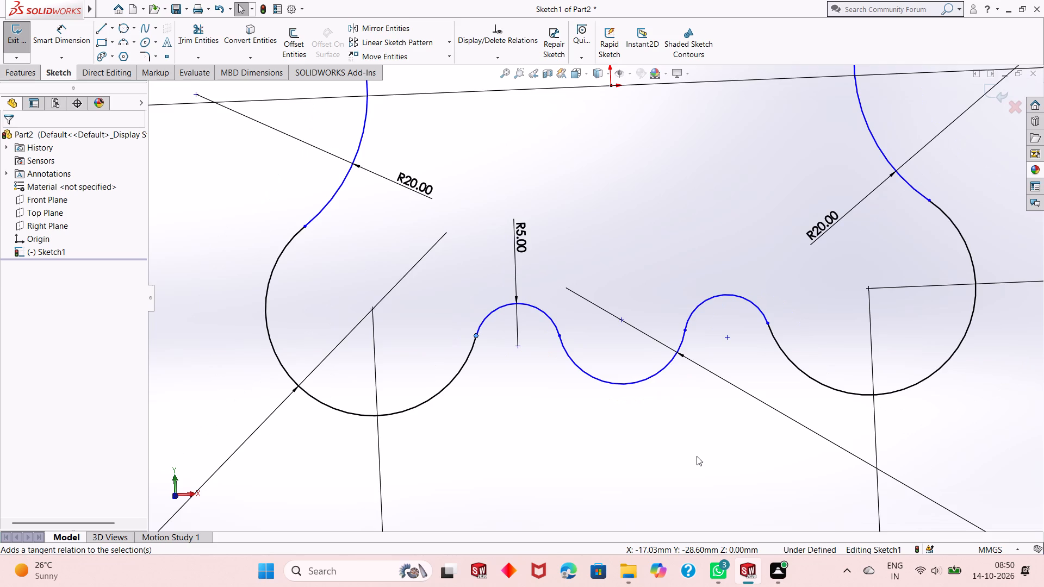
pyautogui.scroll(5, 648, 421)
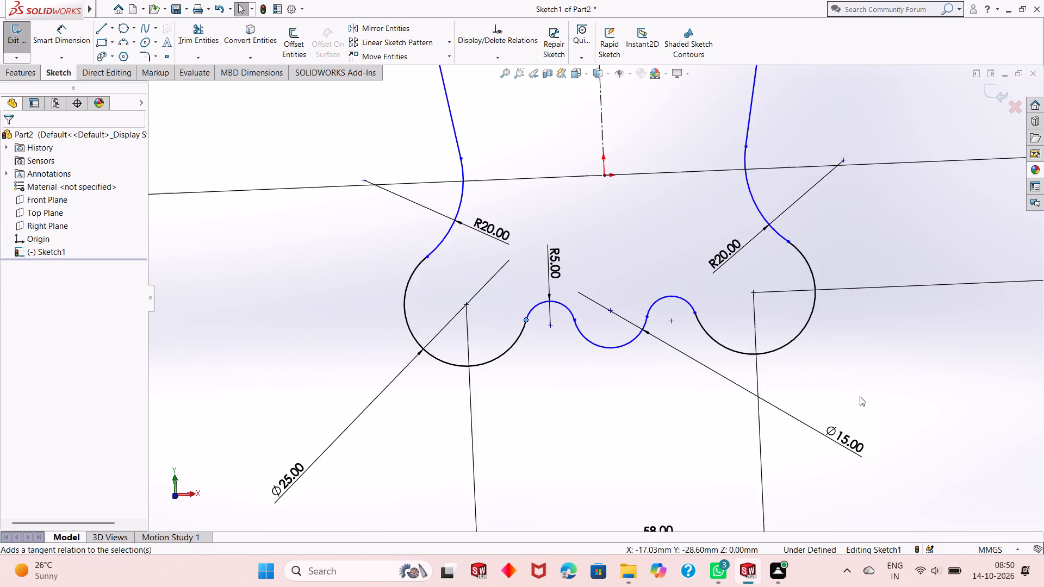
pyautogui.scroll(3, 726, 407)
pyautogui.scroll(1, 644, 310)
pyautogui.scroll(-2, 631, 158)
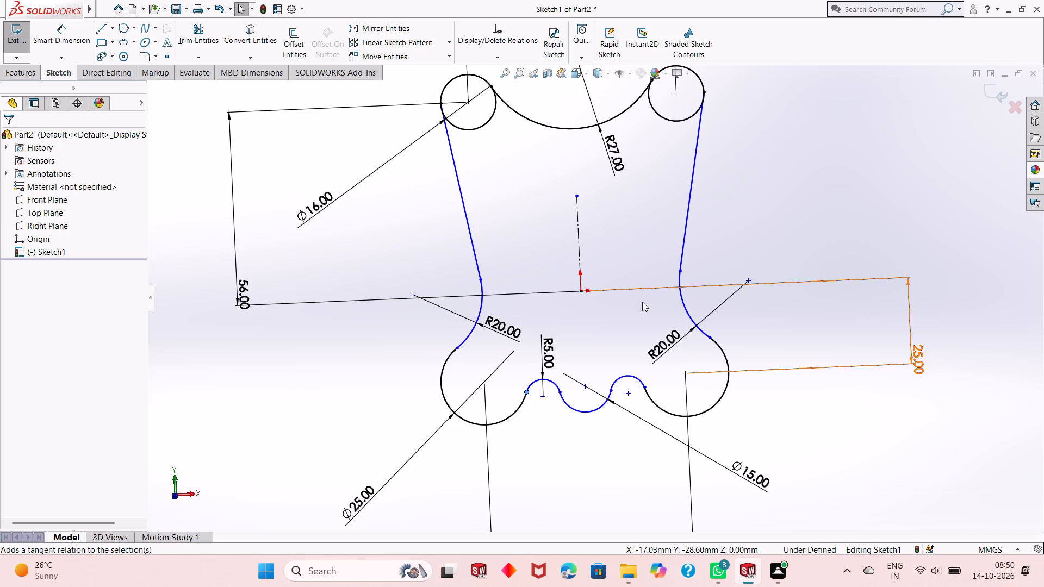
pyautogui.scroll(3, 593, 300)
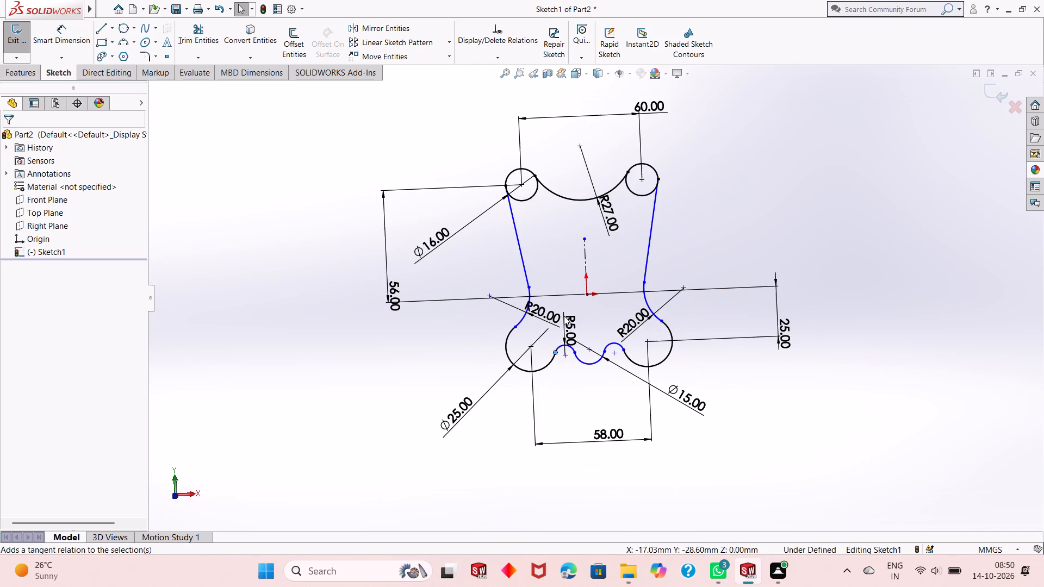
pyautogui.moveTo(564, 301); pyautogui.dragTo(565, 327, button='middle')
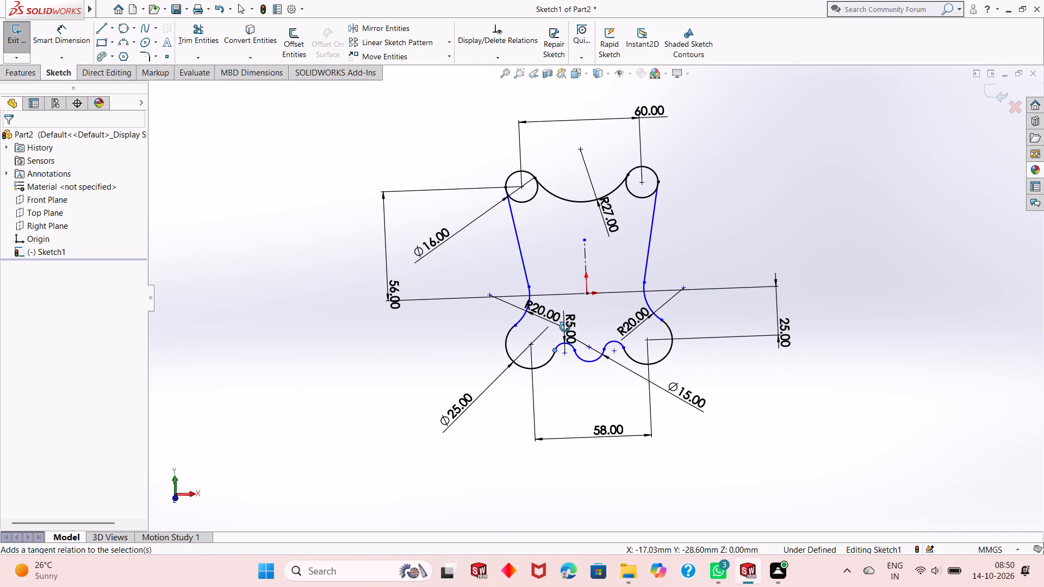
pyautogui.moveTo(565, 327); pyautogui.dragTo(498, 349, button='middle')
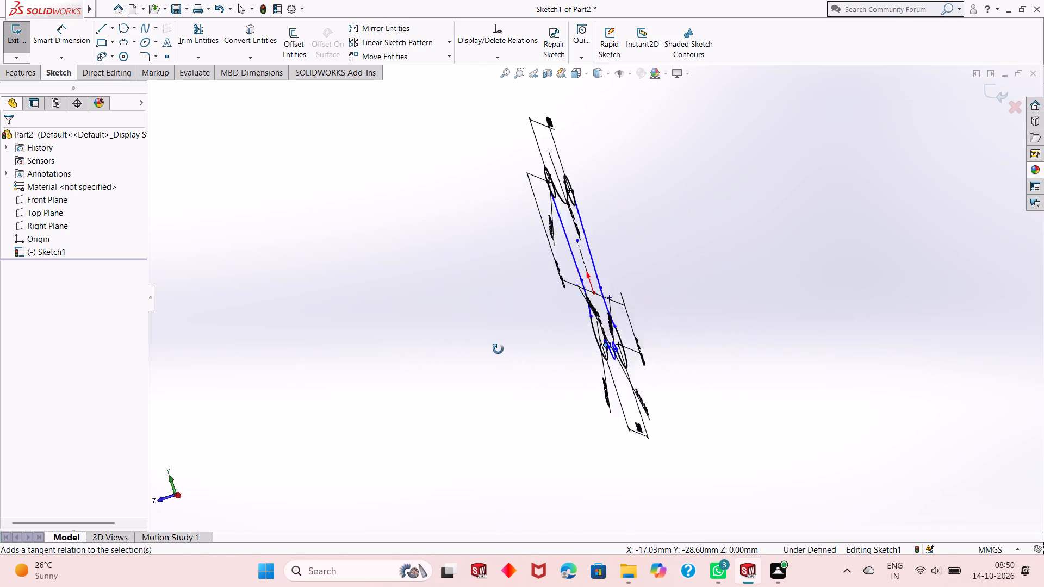
pyautogui.moveTo(498, 349); pyautogui.dragTo(737, 305, button='middle')
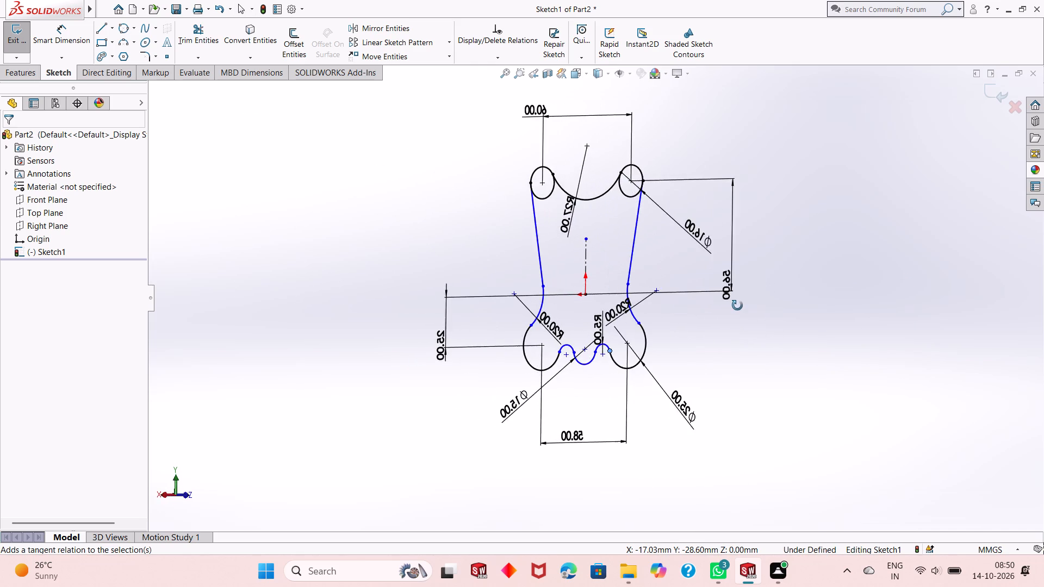
pyautogui.moveTo(737, 305); pyautogui.dragTo(575, 313, button='middle')
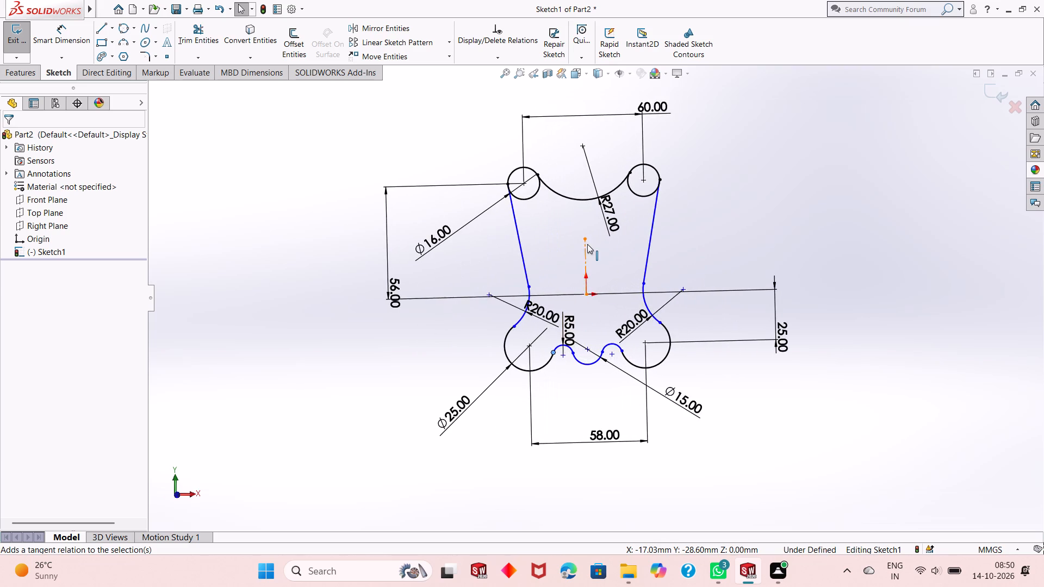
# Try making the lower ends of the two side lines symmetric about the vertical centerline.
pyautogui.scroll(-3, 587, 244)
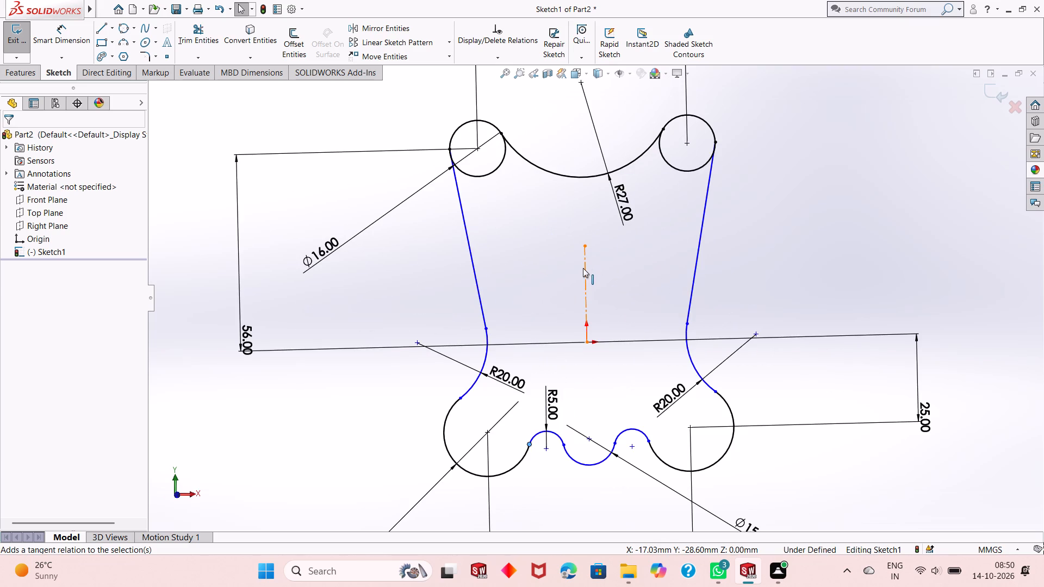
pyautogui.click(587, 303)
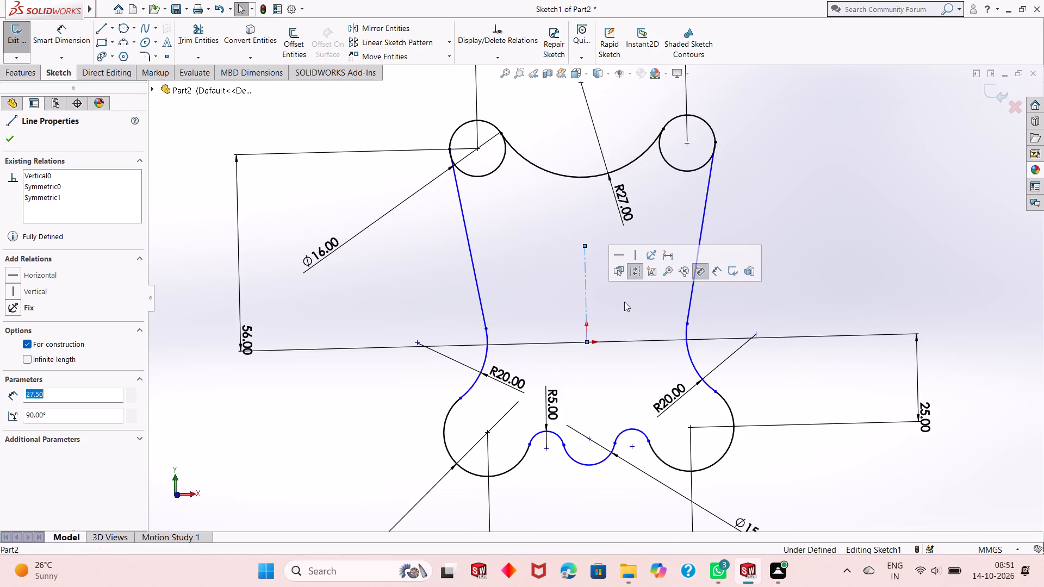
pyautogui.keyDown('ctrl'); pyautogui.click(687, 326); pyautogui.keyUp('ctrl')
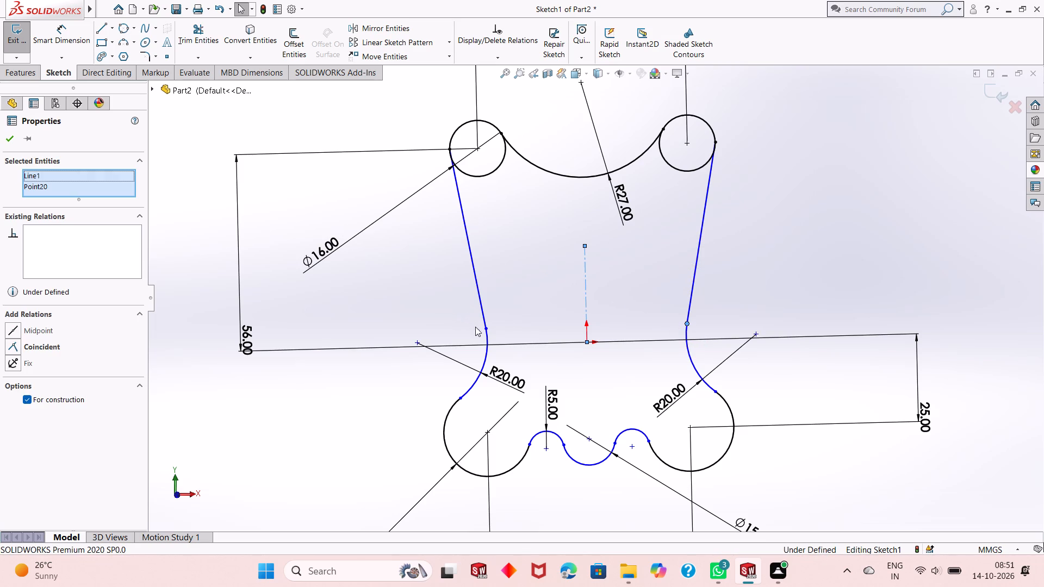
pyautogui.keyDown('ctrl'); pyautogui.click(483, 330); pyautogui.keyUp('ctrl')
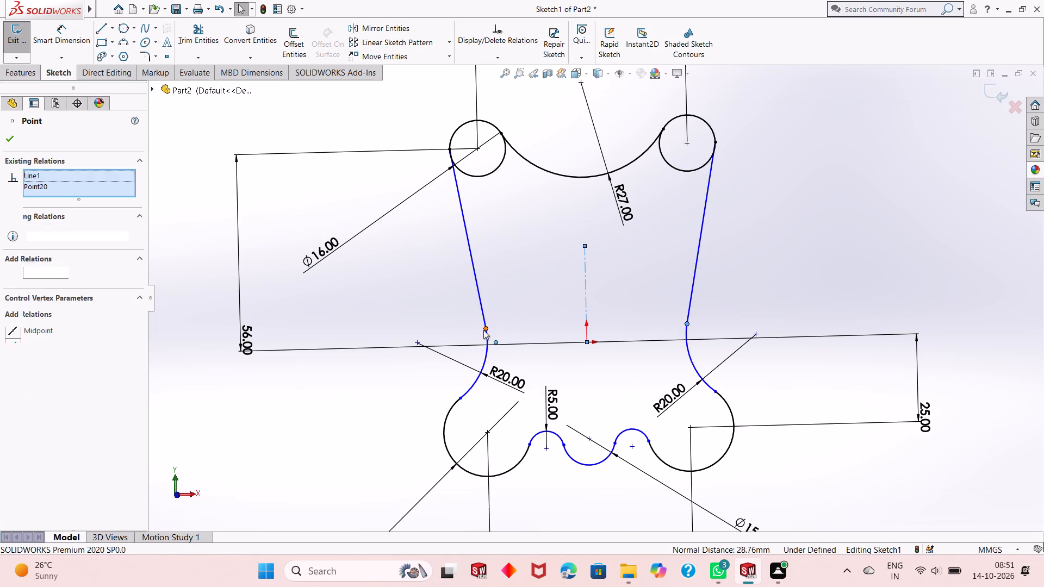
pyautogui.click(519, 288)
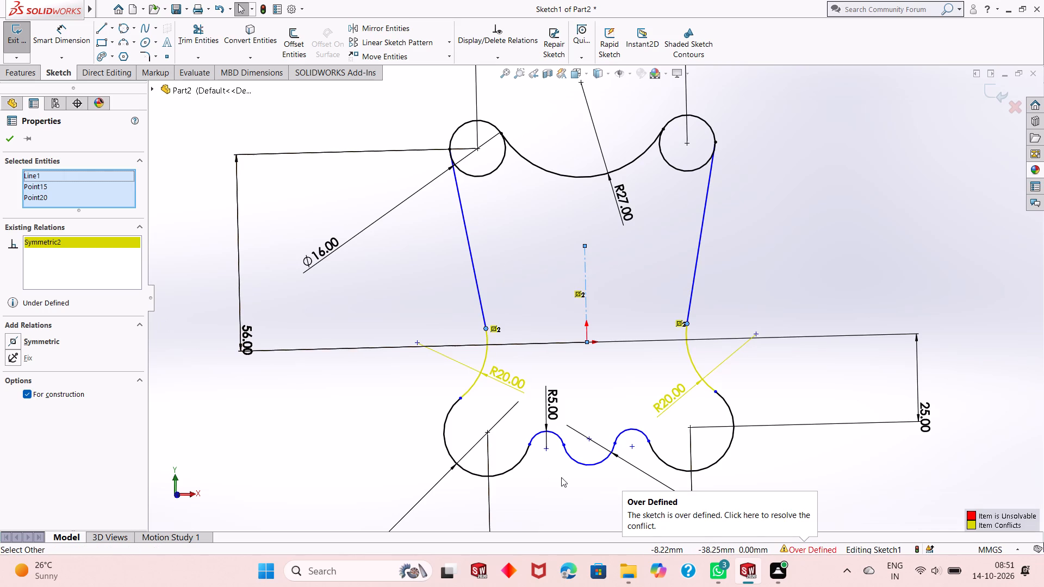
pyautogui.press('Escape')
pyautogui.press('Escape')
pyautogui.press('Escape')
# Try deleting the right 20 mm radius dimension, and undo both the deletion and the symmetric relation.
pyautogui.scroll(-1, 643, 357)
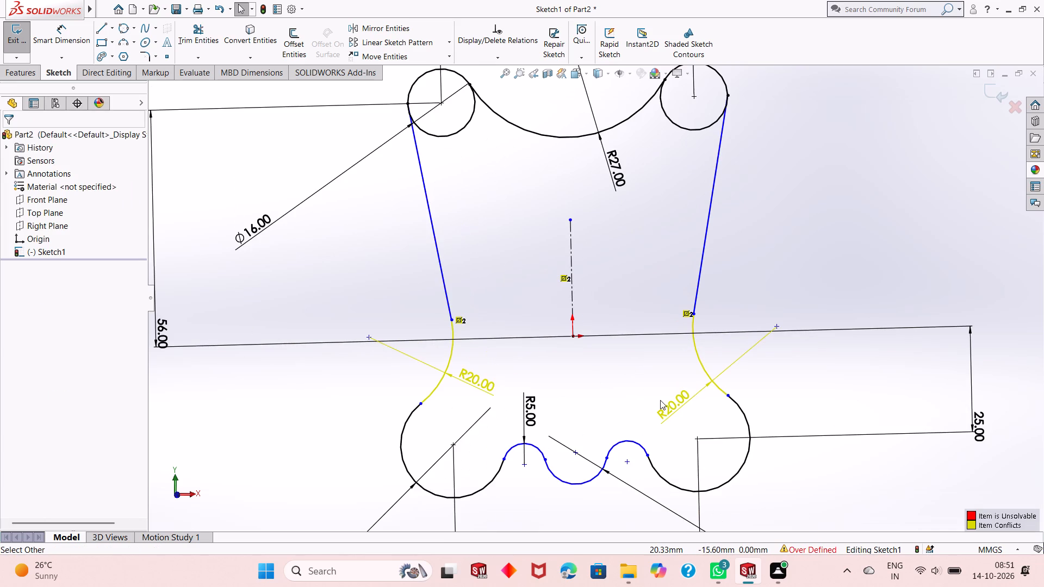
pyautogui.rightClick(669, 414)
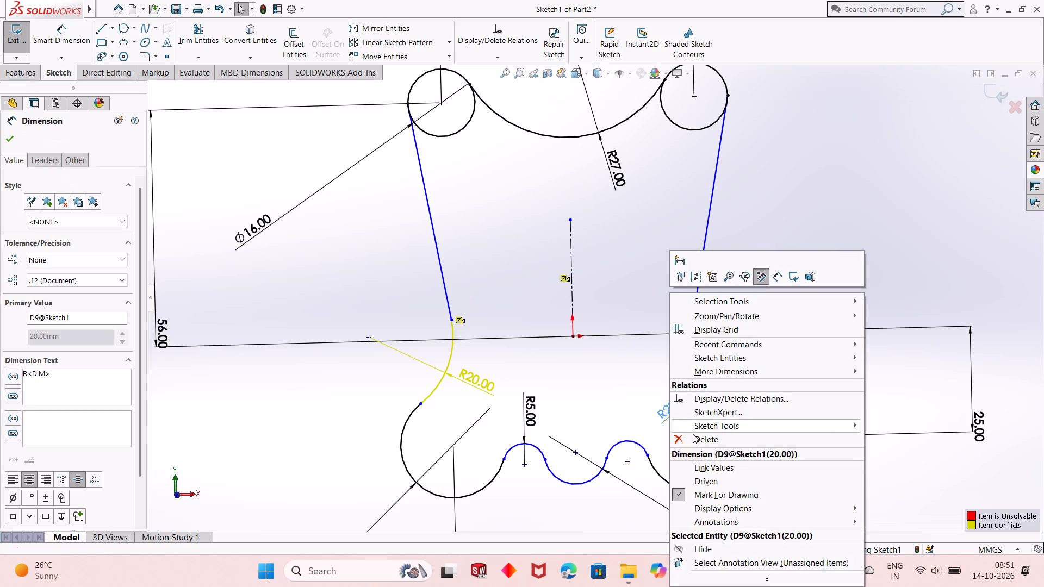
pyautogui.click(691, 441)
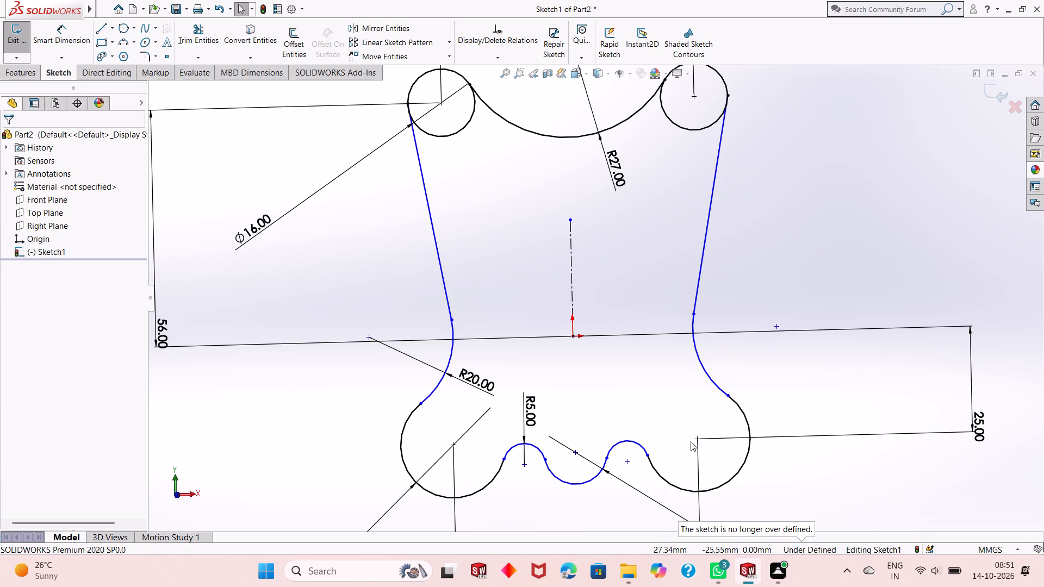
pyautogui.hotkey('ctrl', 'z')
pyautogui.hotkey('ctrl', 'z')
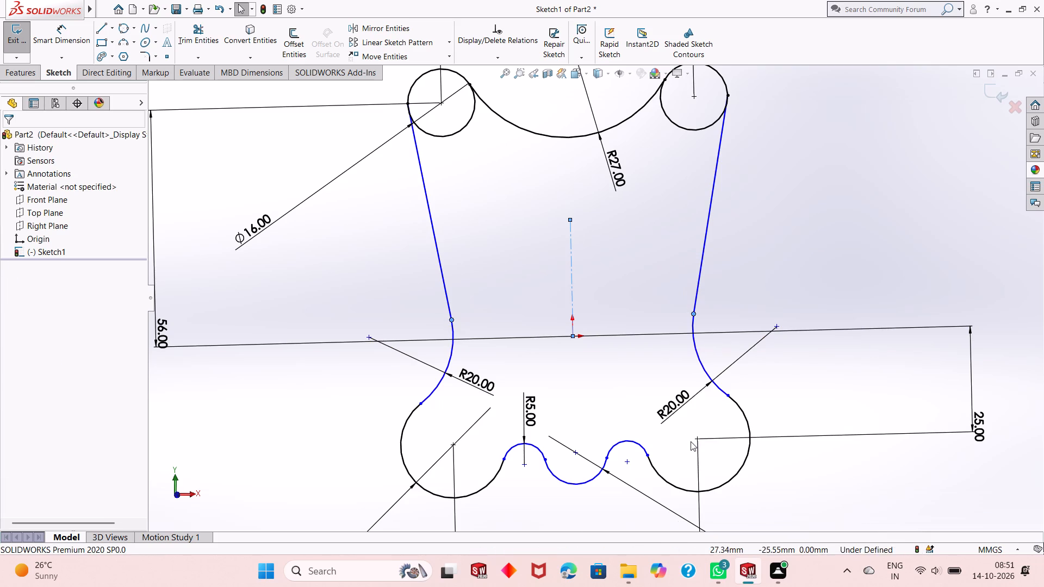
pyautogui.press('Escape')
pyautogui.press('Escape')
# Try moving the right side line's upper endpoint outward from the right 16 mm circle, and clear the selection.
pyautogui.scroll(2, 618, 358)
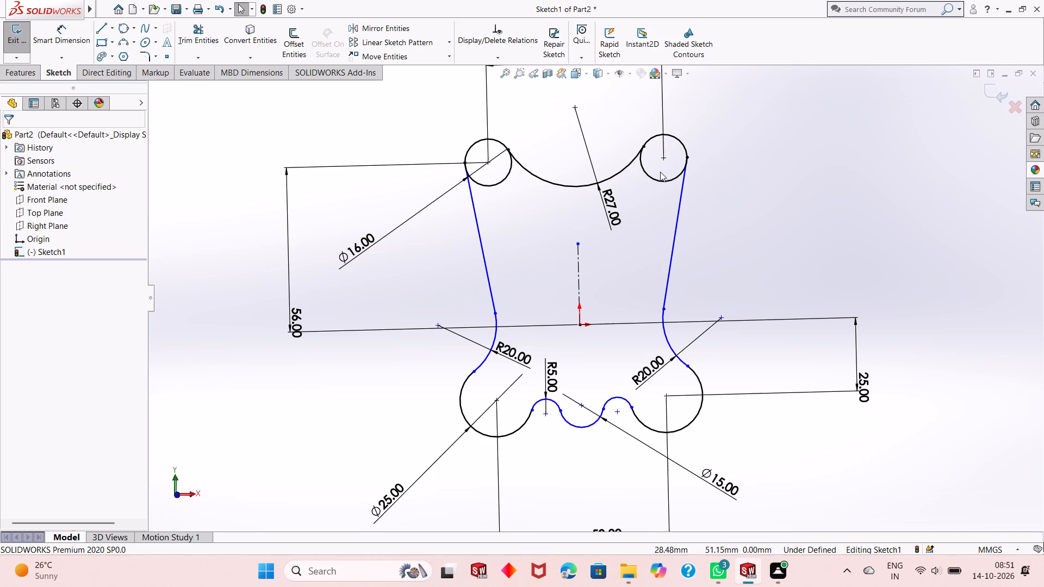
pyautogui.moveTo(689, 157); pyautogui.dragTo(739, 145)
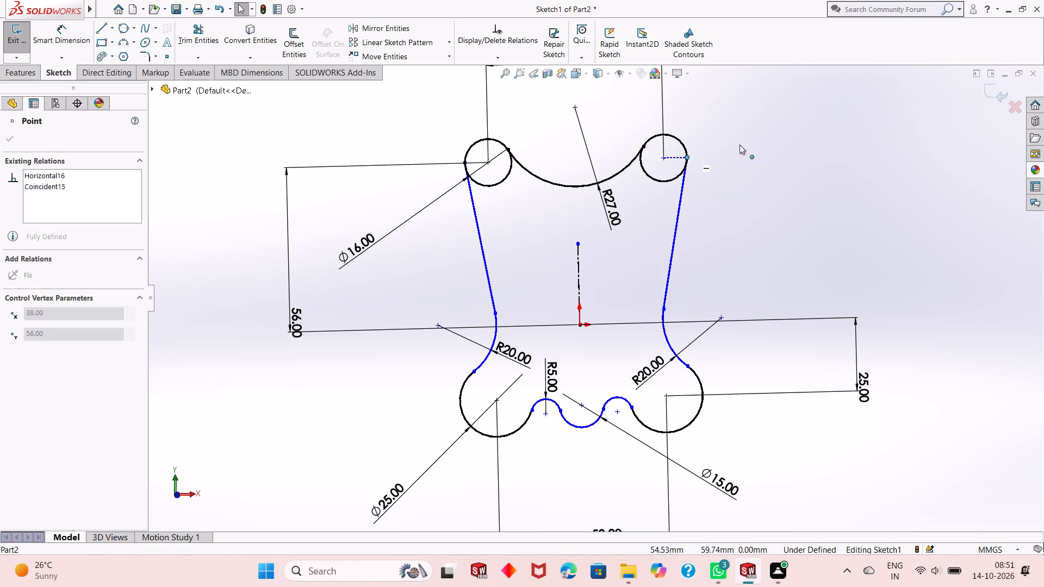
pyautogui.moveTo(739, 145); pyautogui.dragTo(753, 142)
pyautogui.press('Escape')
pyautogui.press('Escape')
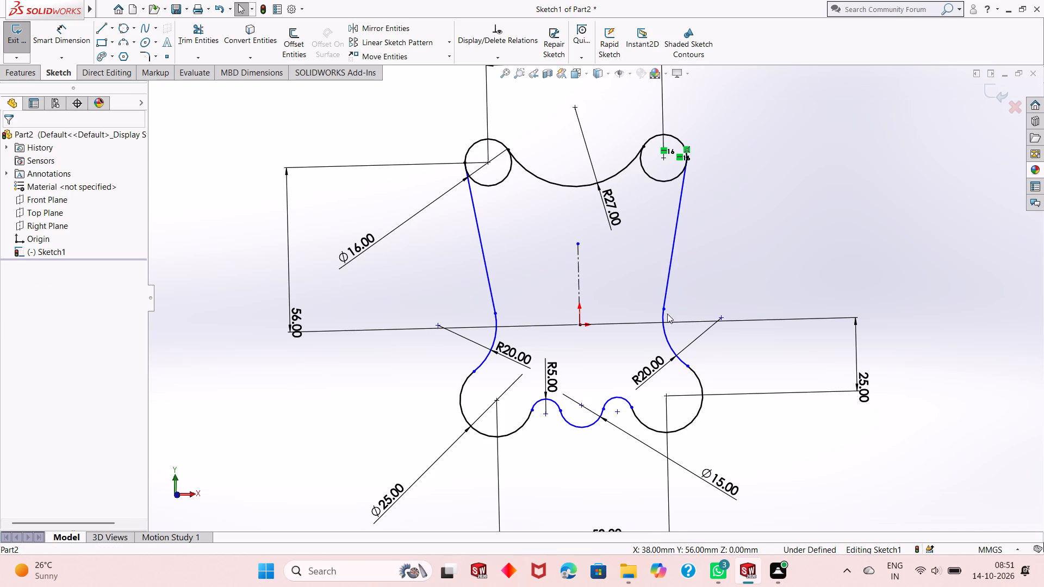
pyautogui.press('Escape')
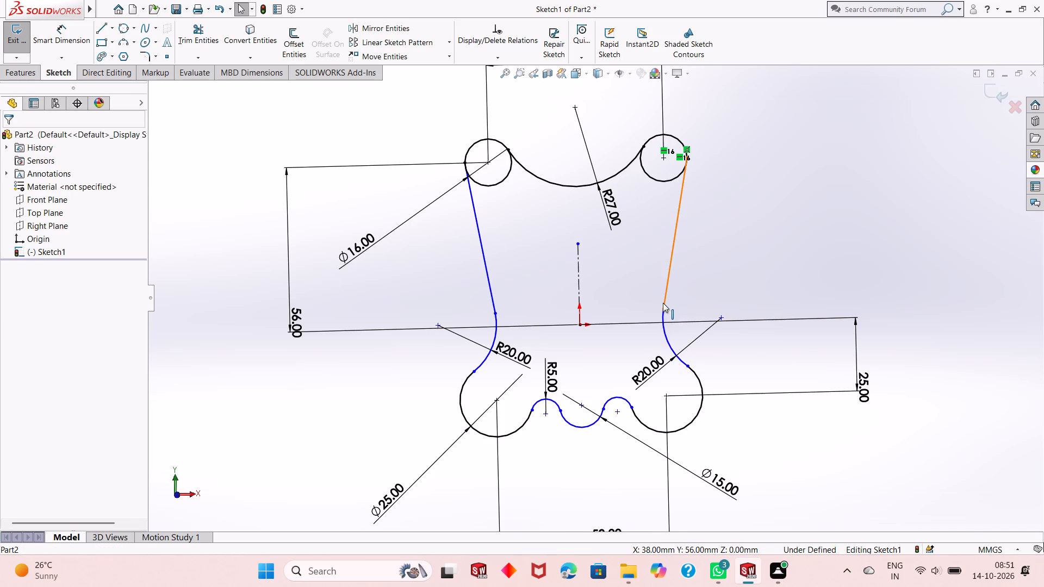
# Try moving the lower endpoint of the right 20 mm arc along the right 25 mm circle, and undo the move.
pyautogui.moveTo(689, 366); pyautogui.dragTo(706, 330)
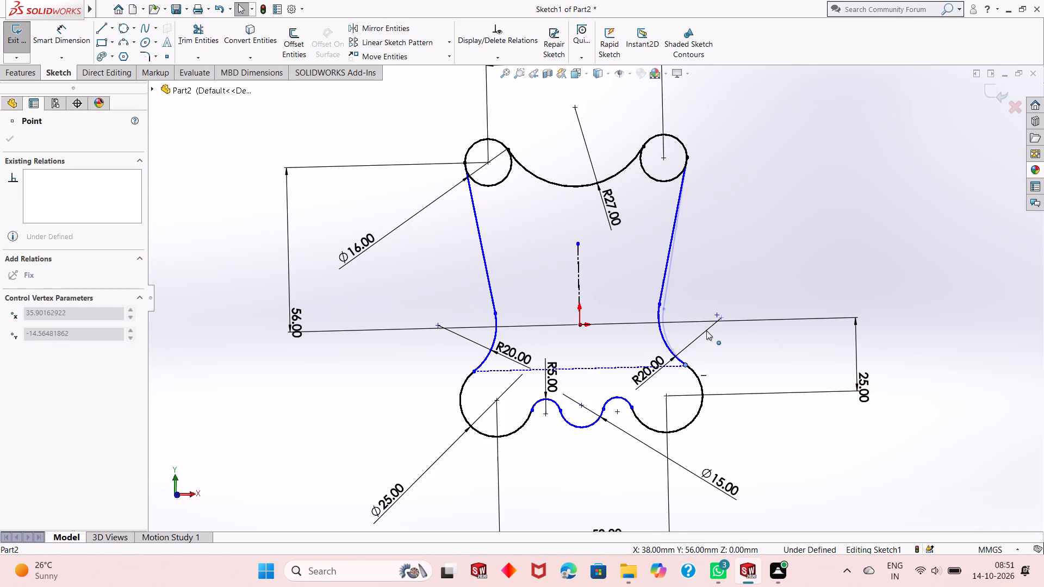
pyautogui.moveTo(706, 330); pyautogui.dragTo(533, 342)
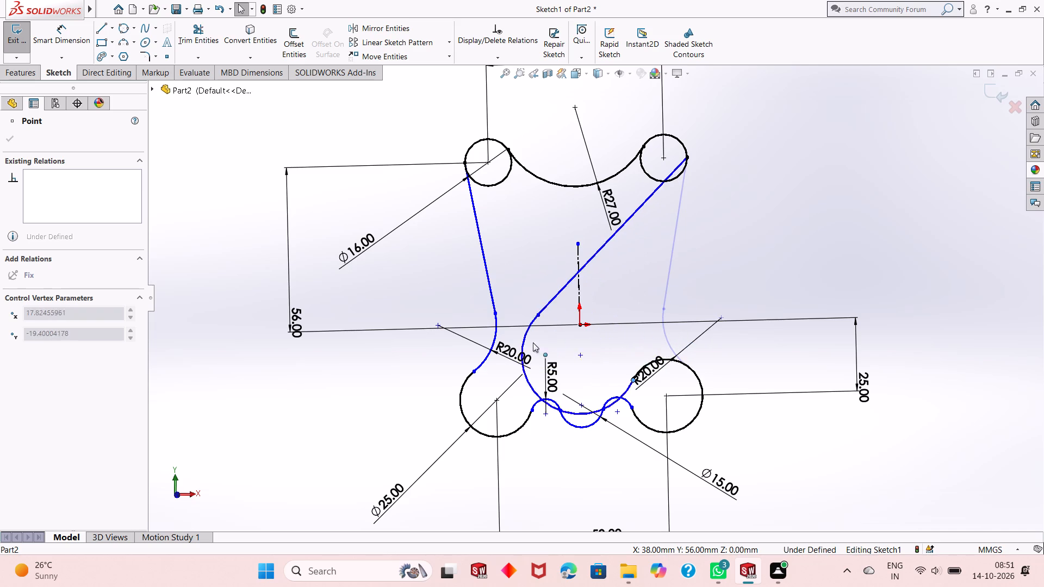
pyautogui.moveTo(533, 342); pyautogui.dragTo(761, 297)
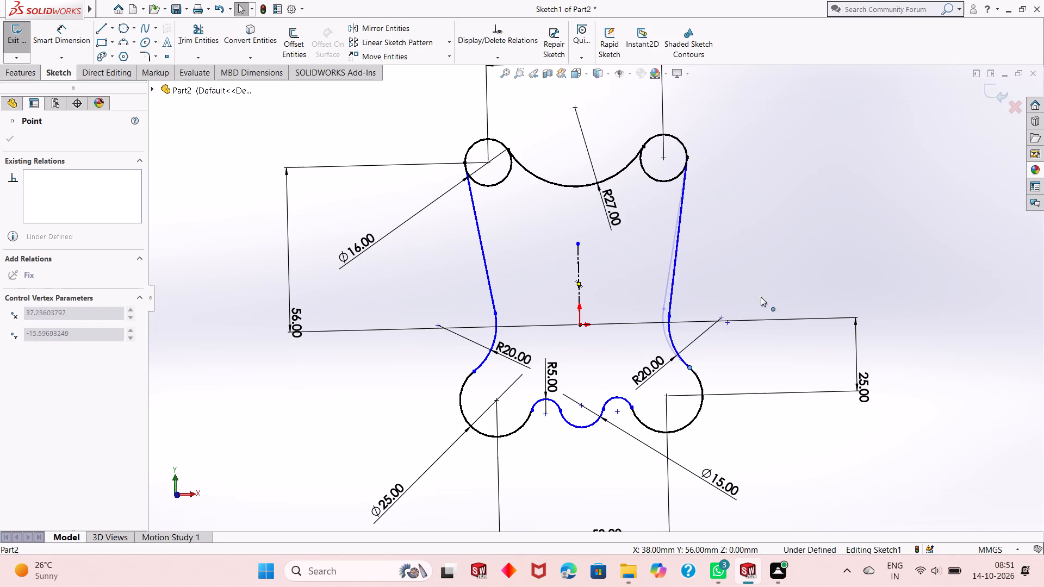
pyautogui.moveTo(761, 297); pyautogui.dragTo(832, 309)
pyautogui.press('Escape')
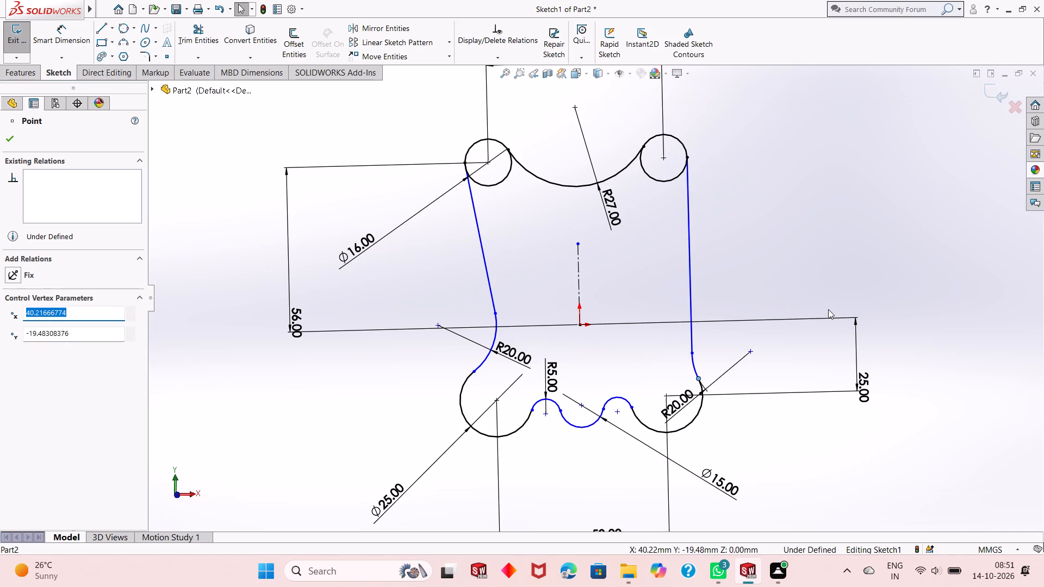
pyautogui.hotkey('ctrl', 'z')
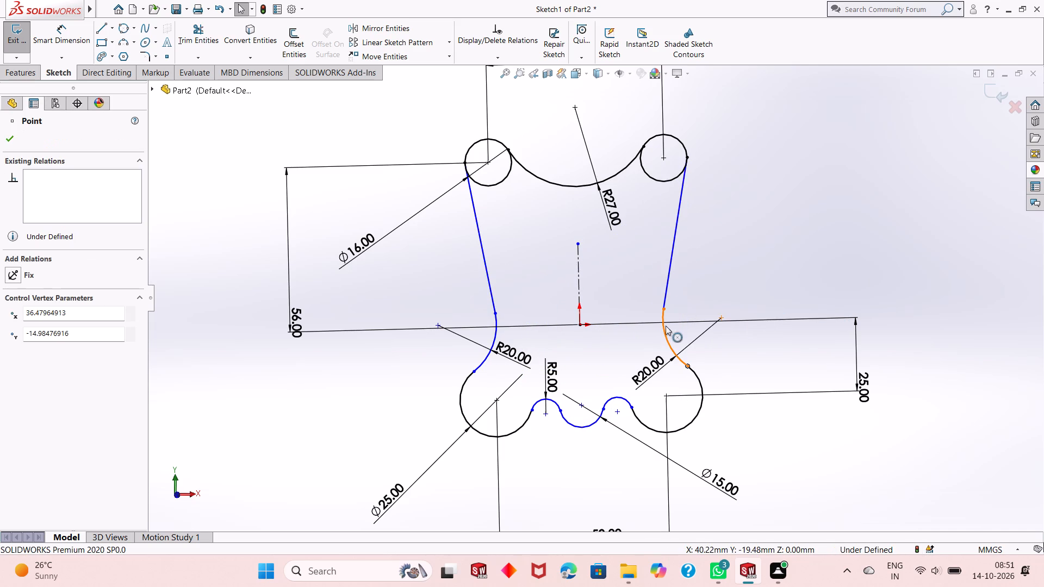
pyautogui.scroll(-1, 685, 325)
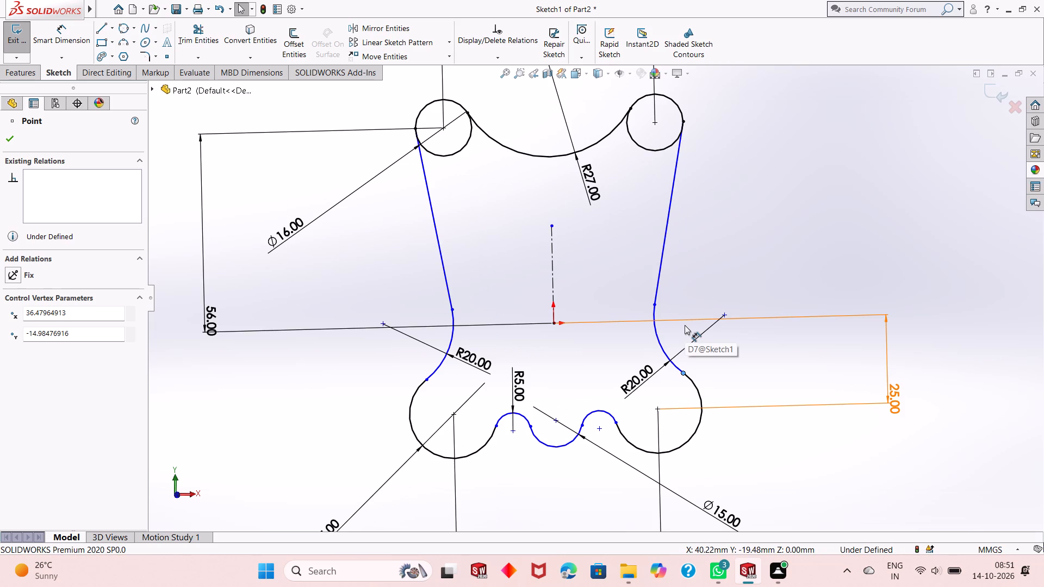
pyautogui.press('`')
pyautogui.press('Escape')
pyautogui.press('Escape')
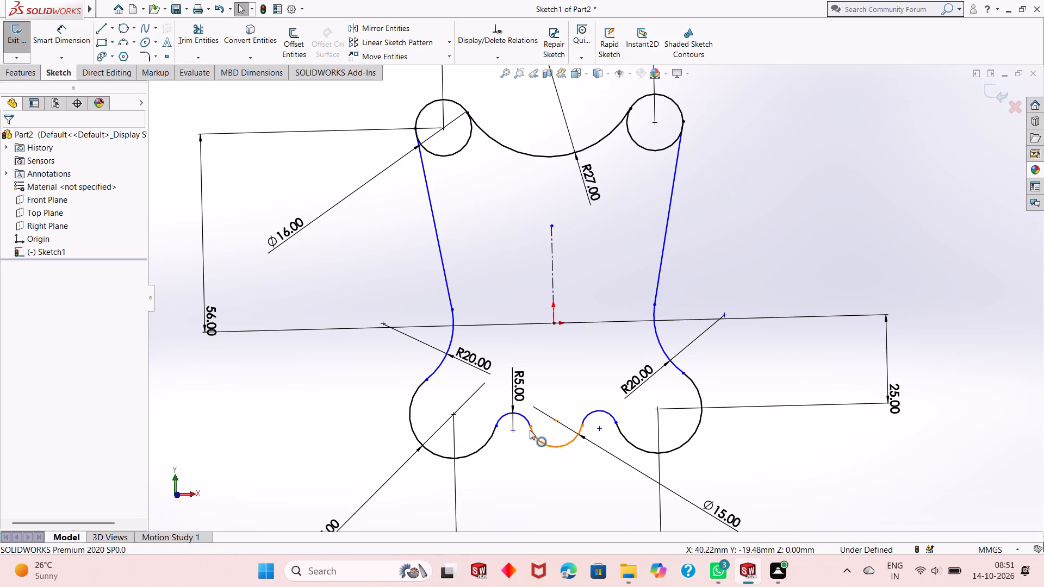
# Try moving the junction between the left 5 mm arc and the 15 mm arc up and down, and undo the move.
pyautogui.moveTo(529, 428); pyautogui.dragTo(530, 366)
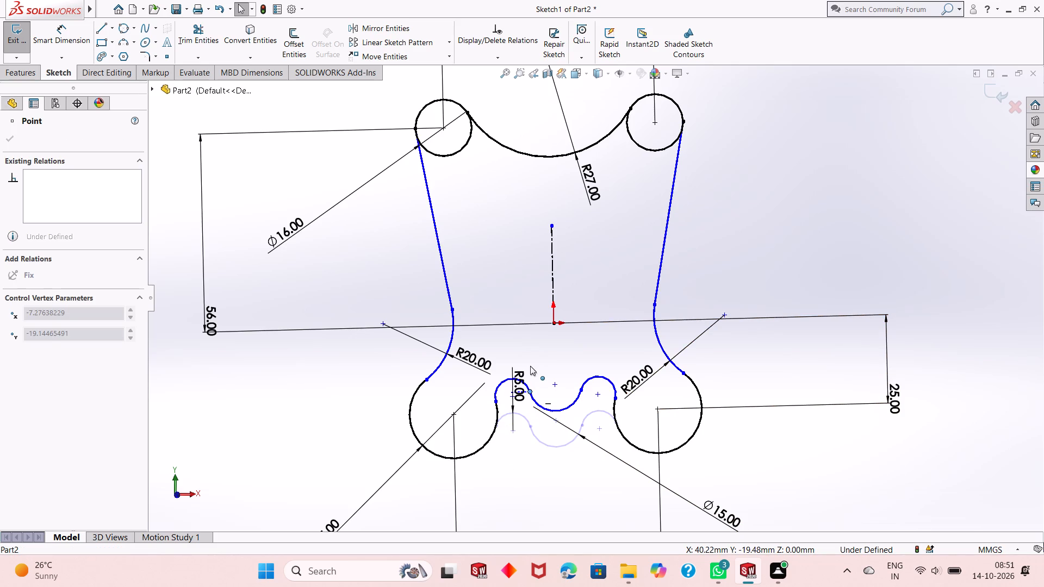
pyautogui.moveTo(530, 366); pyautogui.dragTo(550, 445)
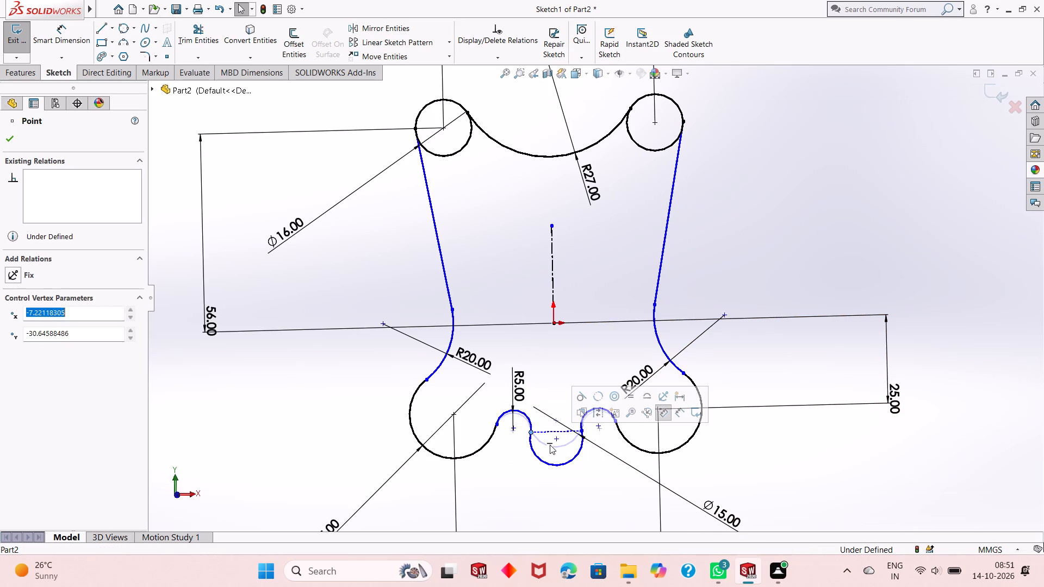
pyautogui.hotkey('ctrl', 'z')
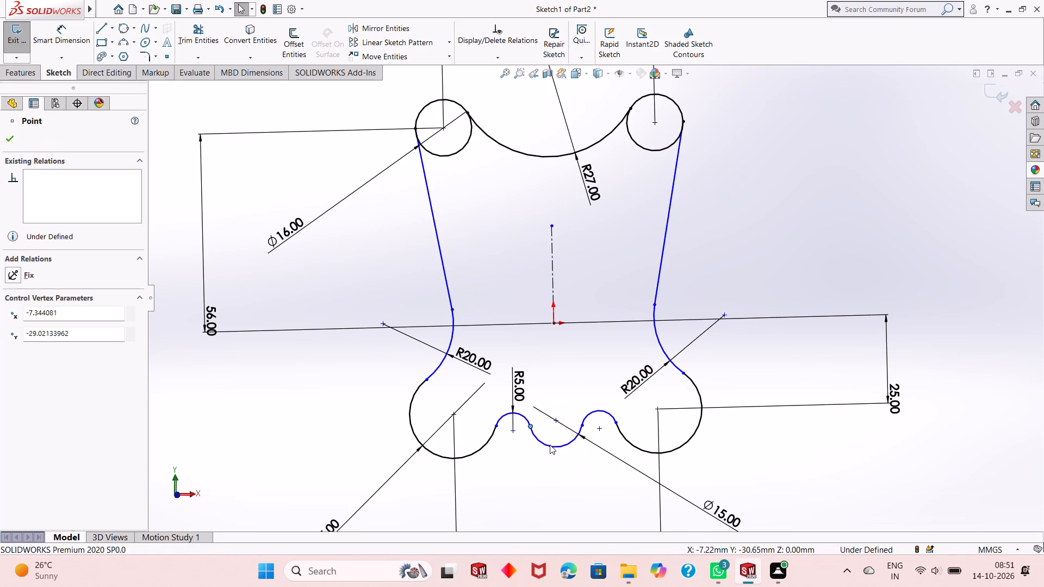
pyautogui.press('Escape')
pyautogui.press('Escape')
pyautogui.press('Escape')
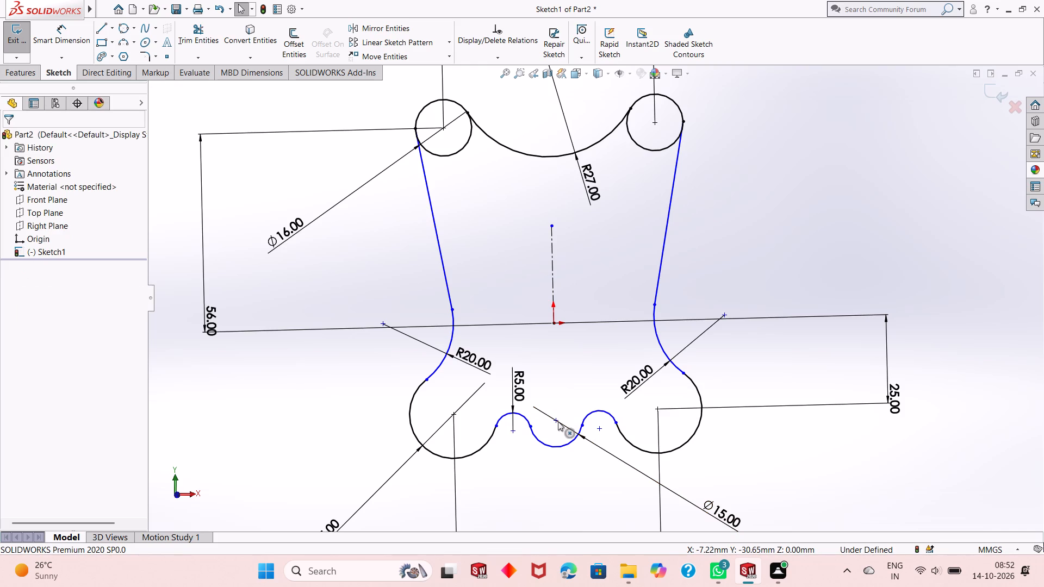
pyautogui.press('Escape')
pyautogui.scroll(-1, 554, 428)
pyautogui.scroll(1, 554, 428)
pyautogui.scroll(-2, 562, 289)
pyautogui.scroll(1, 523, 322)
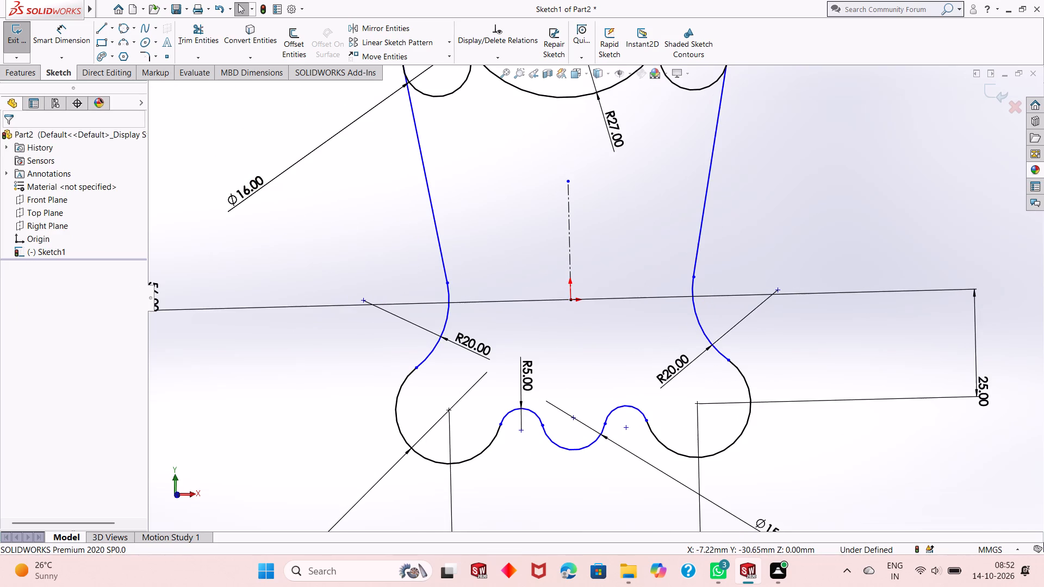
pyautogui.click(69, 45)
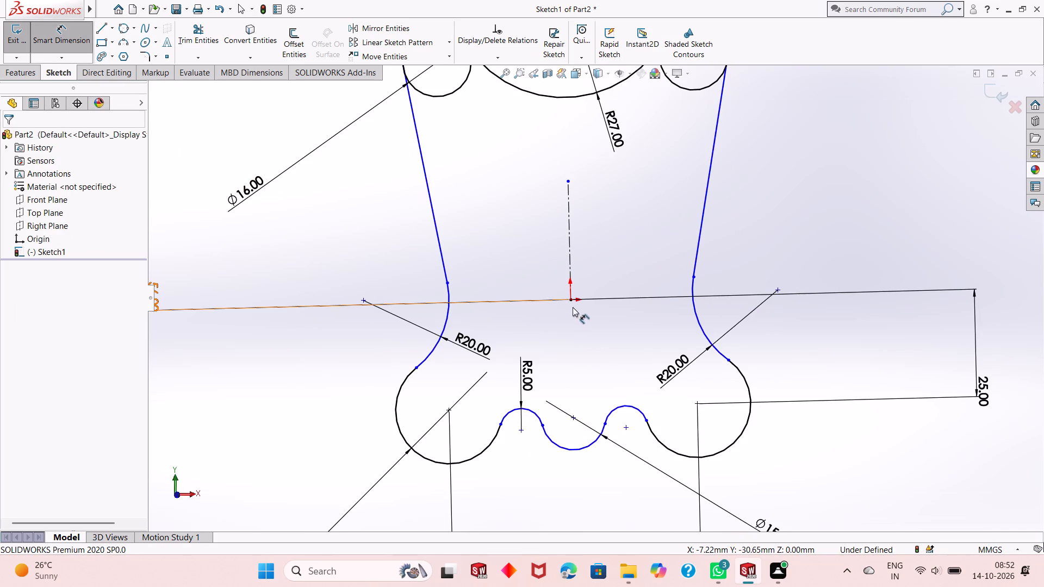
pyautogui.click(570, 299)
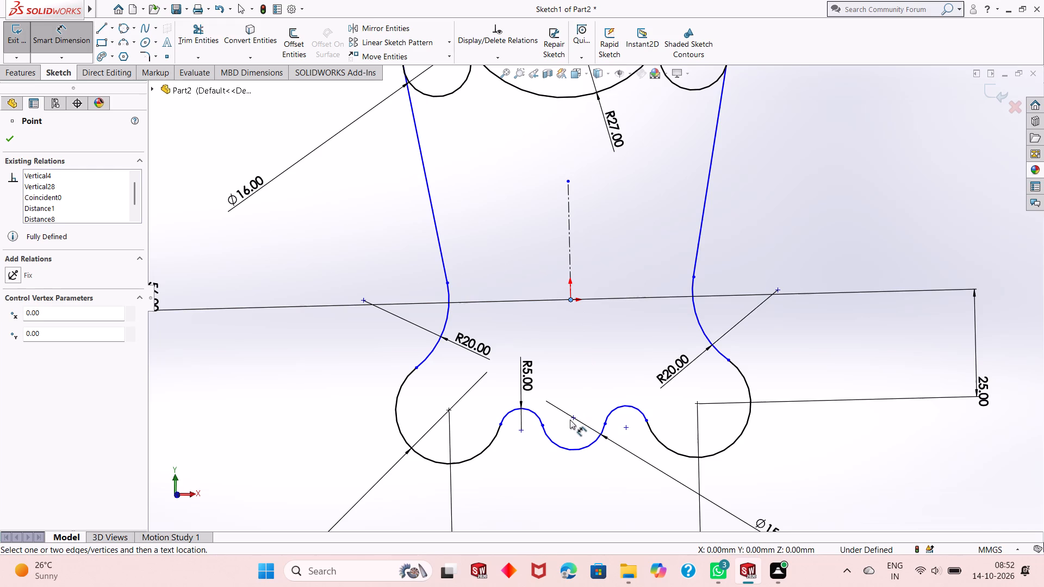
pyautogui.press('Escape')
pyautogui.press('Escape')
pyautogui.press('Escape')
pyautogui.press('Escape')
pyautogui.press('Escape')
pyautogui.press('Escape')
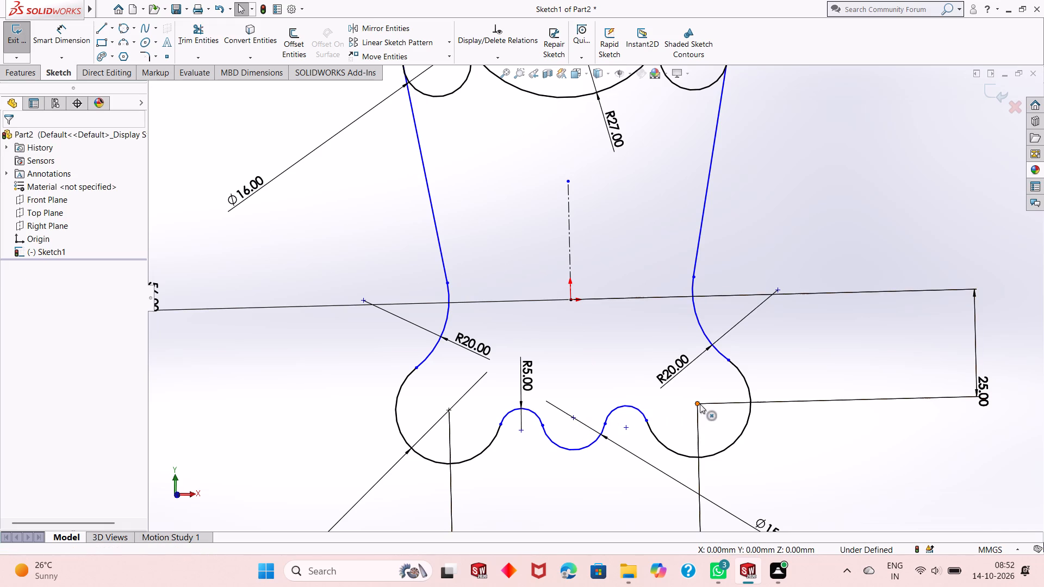
# Make the centers of the two 25 mm arcs and the middle 15 mm arc horizontal with each other.
pyautogui.click(700, 404)
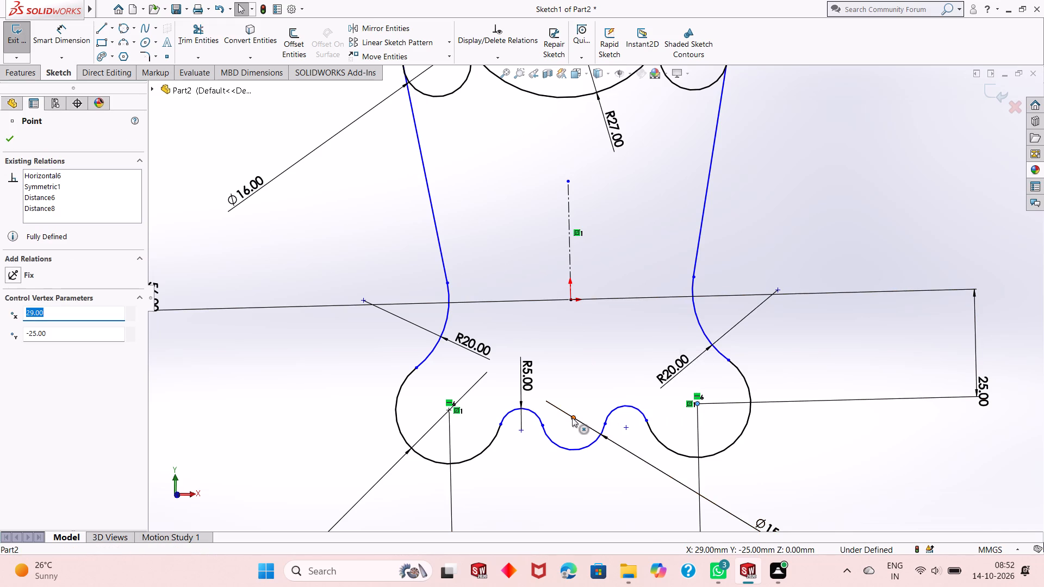
pyautogui.keyDown('ctrl'); pyautogui.click(572, 417); pyautogui.keyUp('ctrl')
pyautogui.keyDown('ctrl'); pyautogui.click(448, 410); pyautogui.keyUp('ctrl')
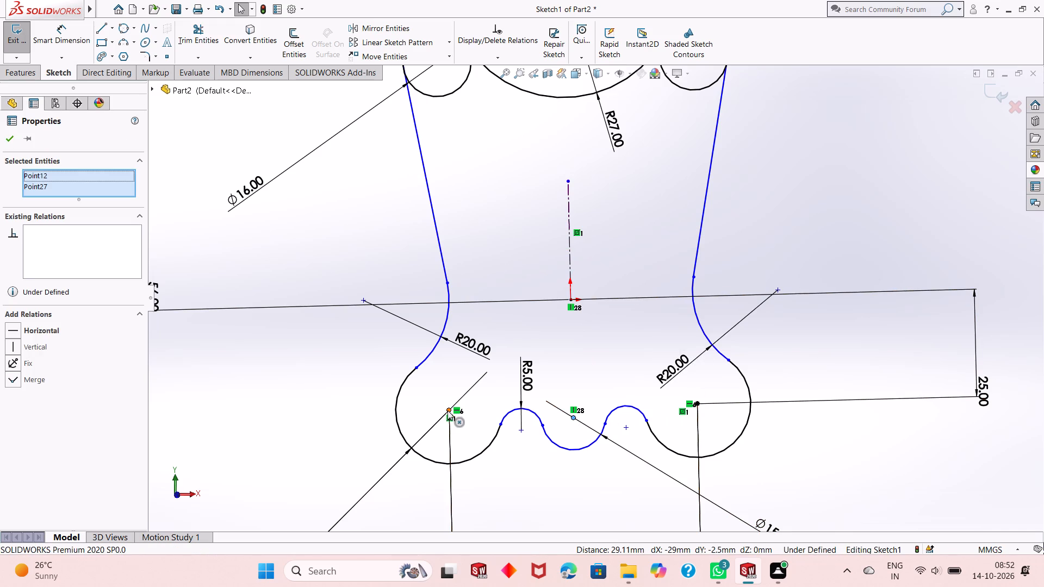
pyautogui.click(481, 357)
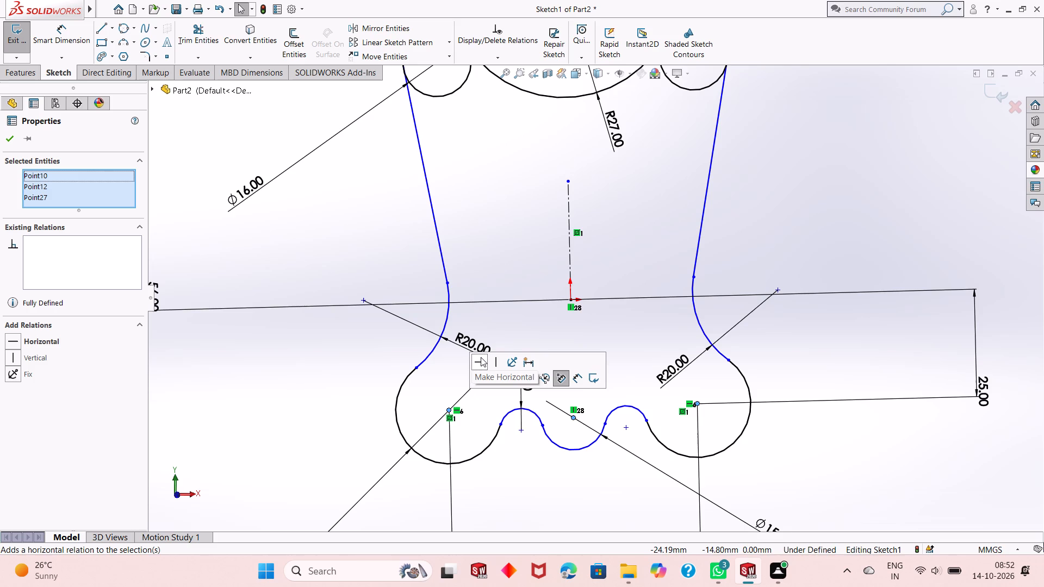
pyautogui.click(2, 139)
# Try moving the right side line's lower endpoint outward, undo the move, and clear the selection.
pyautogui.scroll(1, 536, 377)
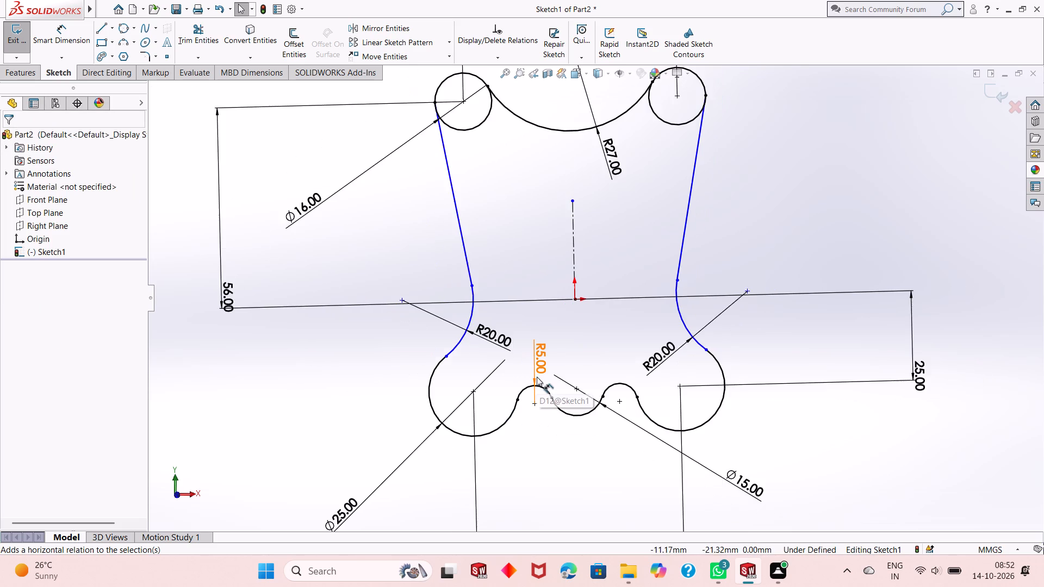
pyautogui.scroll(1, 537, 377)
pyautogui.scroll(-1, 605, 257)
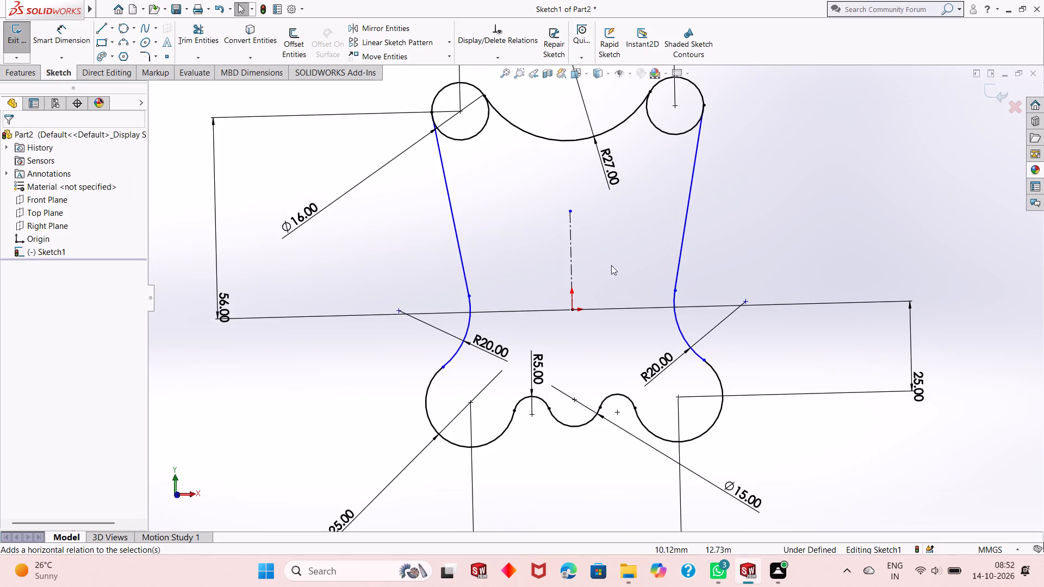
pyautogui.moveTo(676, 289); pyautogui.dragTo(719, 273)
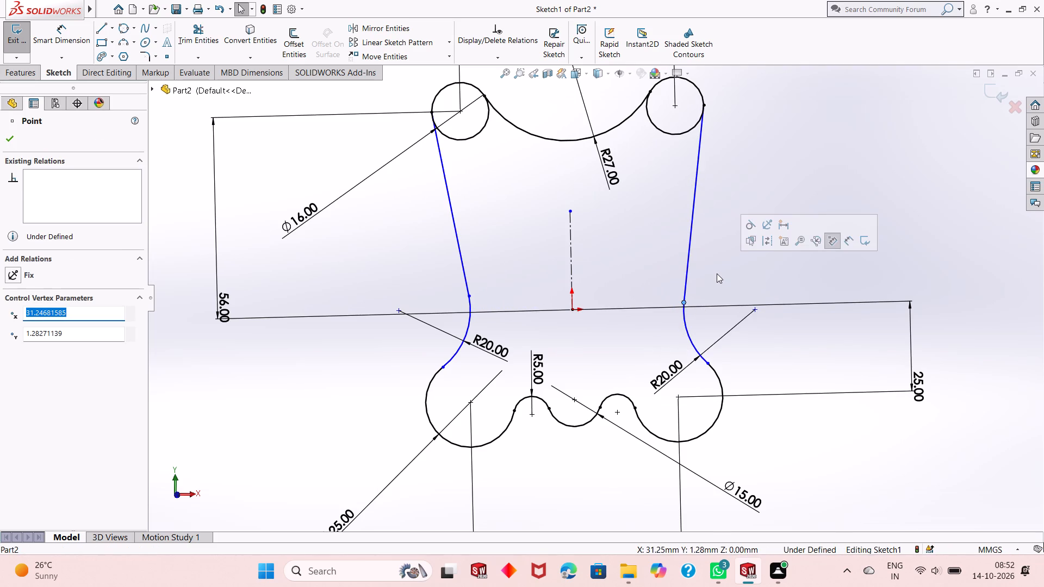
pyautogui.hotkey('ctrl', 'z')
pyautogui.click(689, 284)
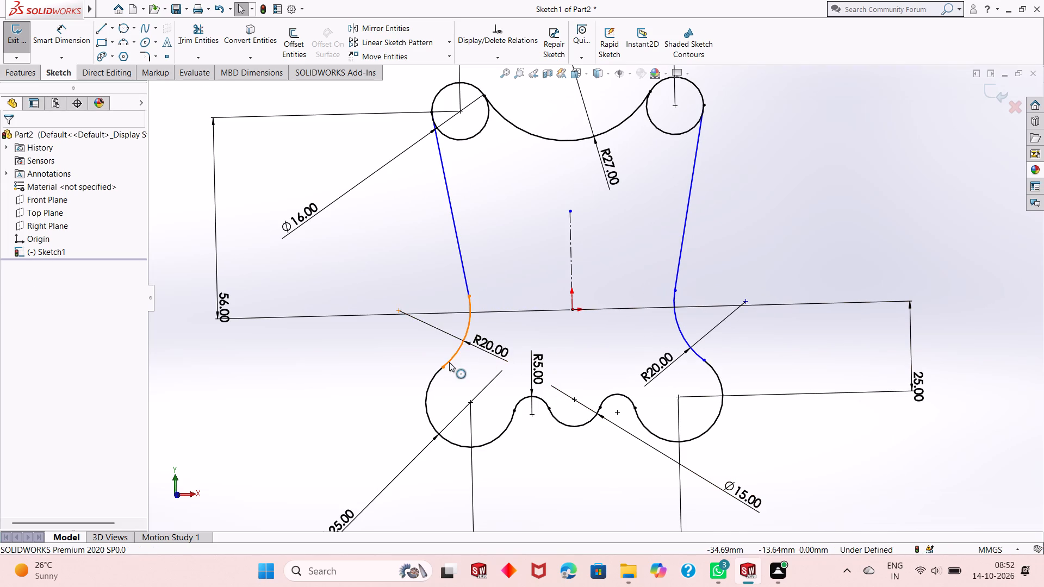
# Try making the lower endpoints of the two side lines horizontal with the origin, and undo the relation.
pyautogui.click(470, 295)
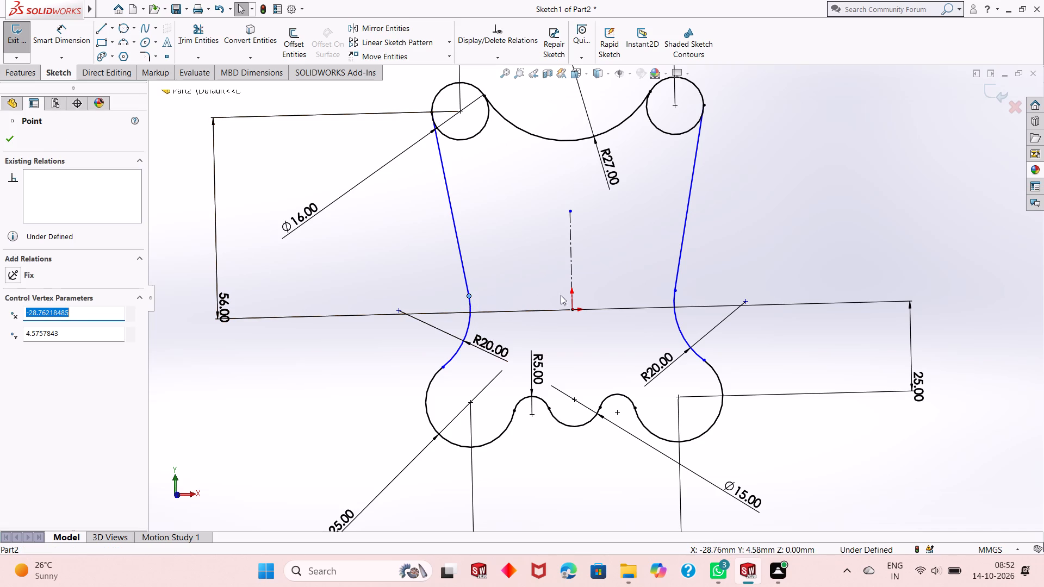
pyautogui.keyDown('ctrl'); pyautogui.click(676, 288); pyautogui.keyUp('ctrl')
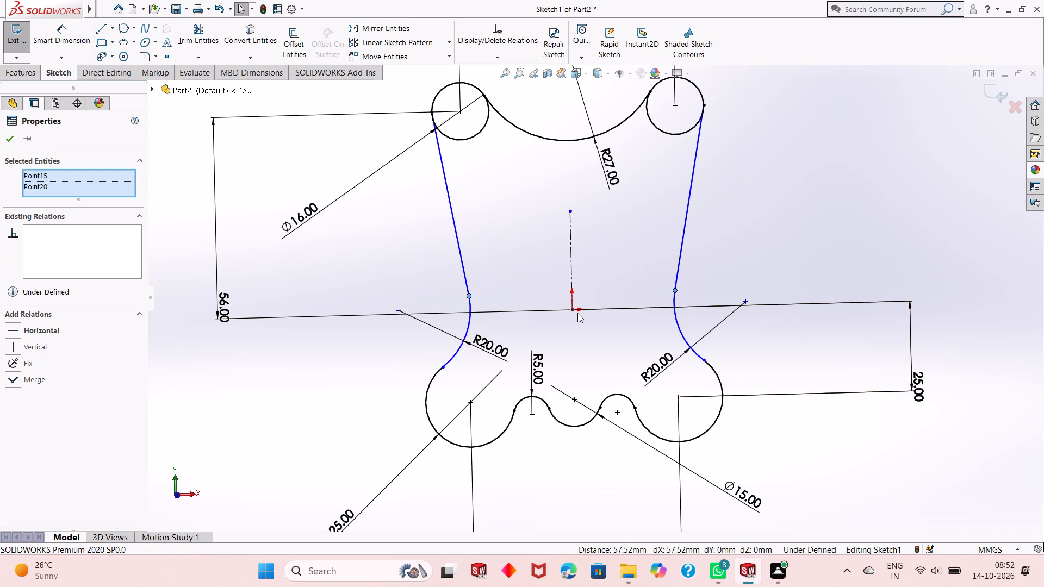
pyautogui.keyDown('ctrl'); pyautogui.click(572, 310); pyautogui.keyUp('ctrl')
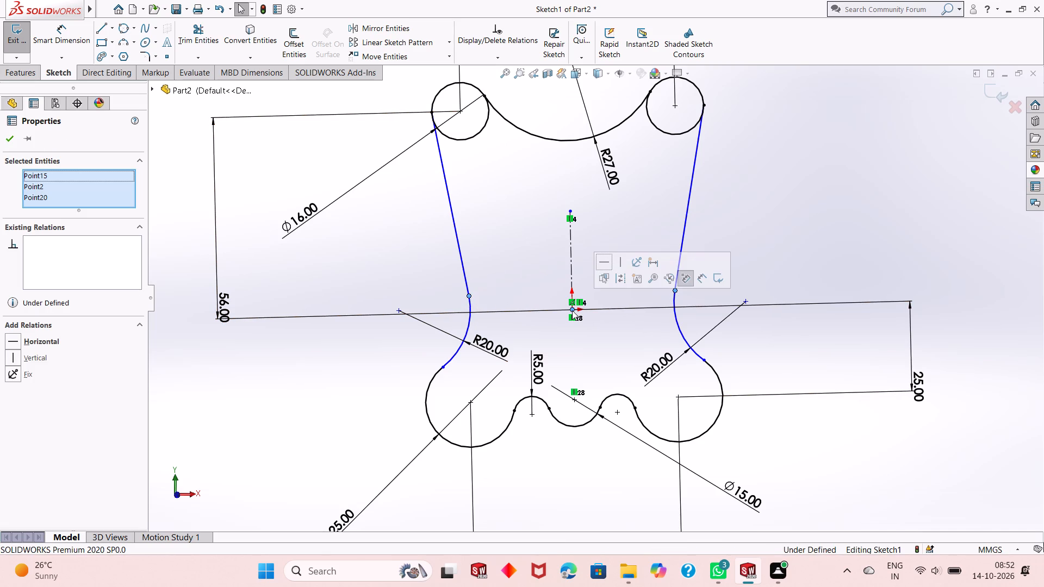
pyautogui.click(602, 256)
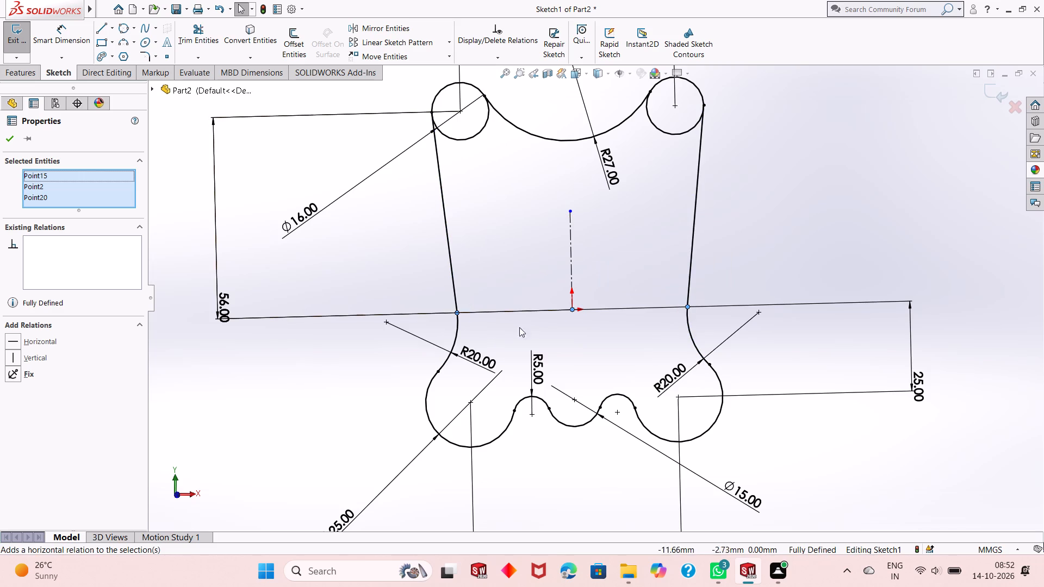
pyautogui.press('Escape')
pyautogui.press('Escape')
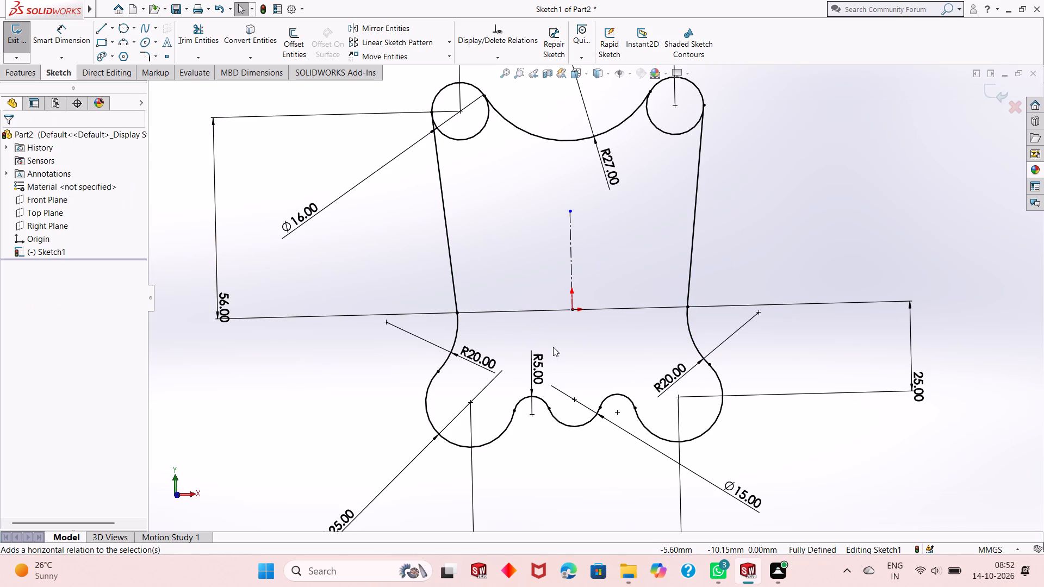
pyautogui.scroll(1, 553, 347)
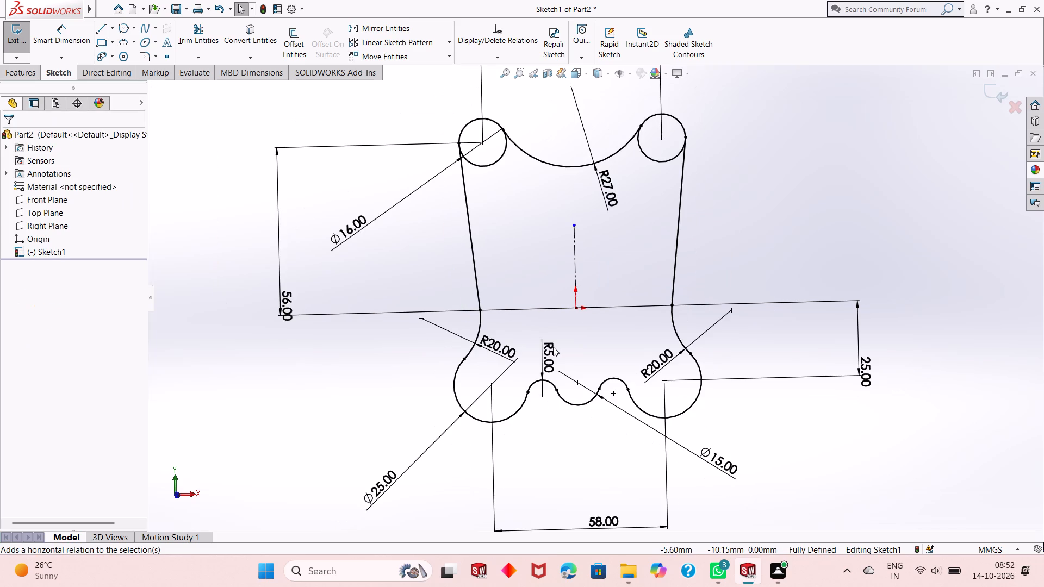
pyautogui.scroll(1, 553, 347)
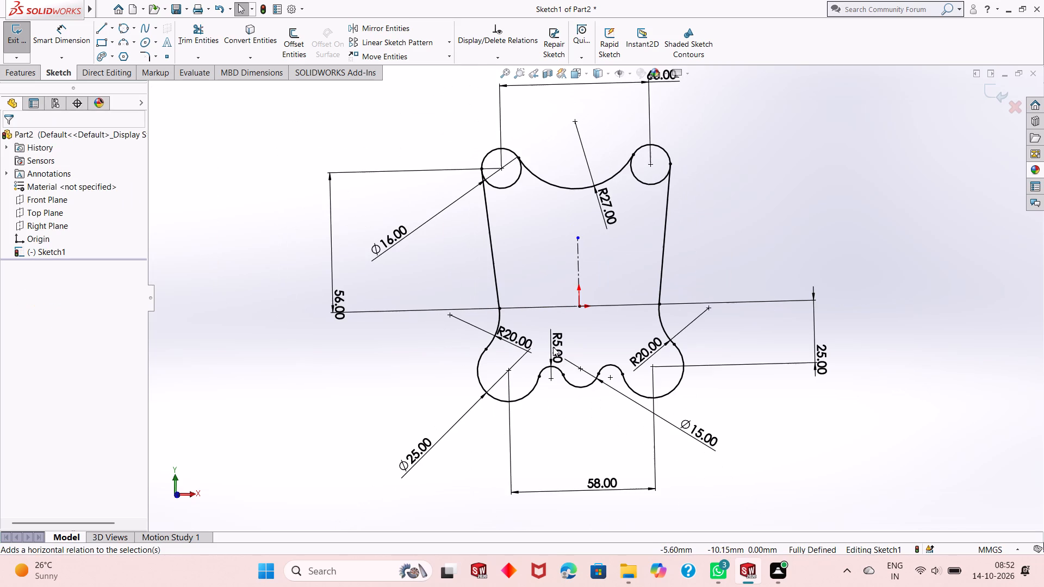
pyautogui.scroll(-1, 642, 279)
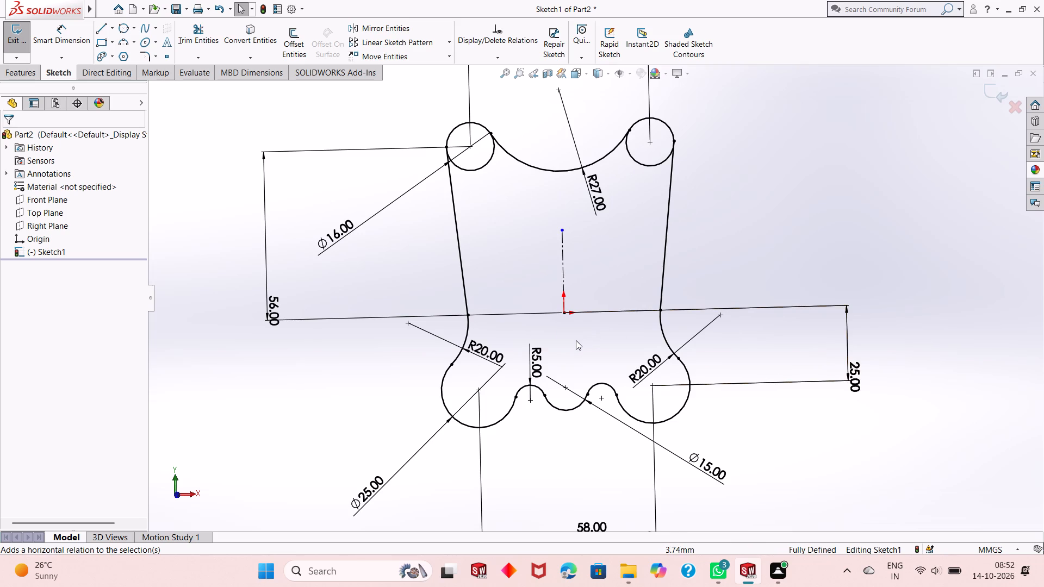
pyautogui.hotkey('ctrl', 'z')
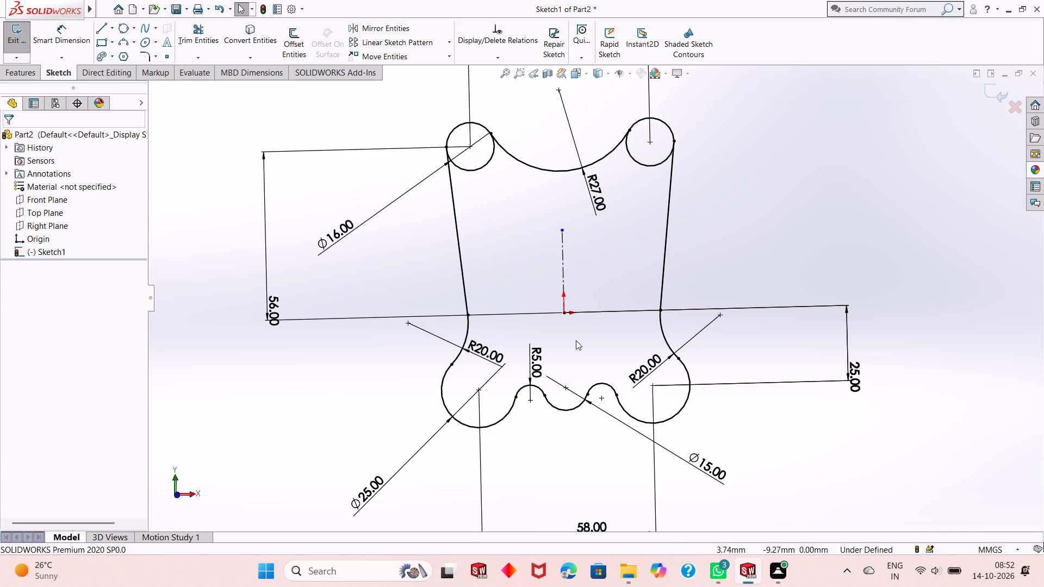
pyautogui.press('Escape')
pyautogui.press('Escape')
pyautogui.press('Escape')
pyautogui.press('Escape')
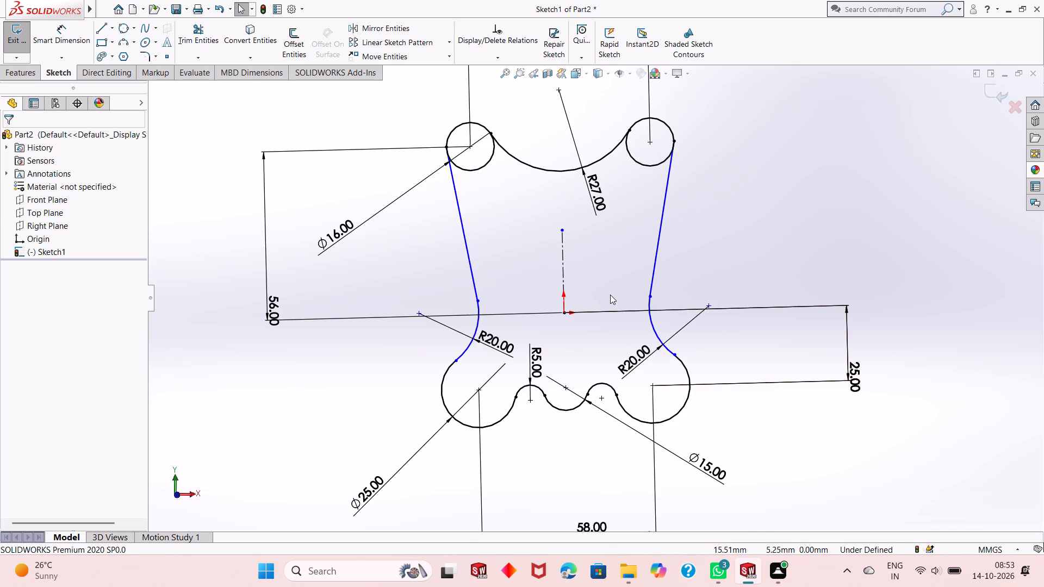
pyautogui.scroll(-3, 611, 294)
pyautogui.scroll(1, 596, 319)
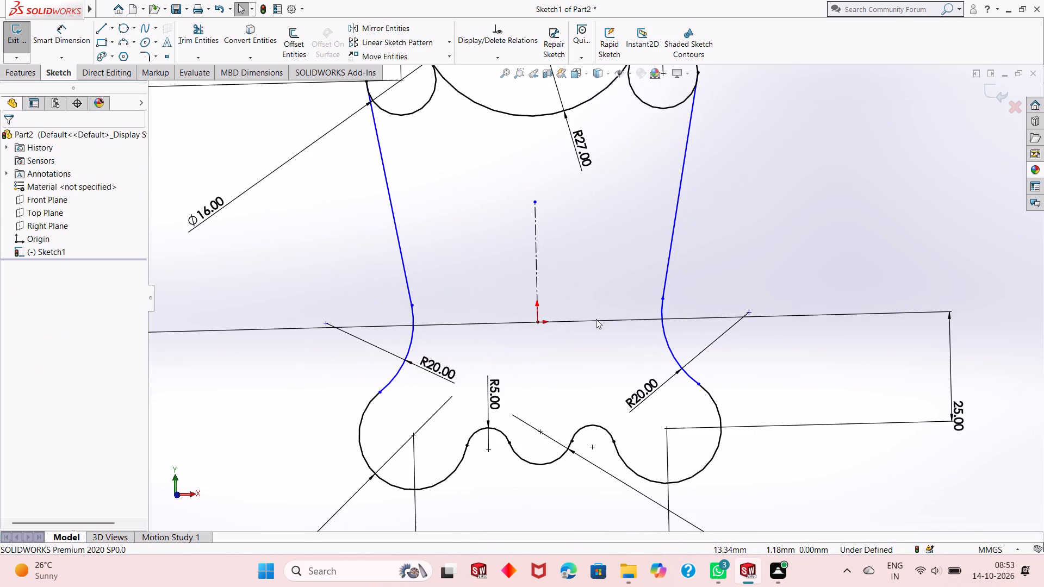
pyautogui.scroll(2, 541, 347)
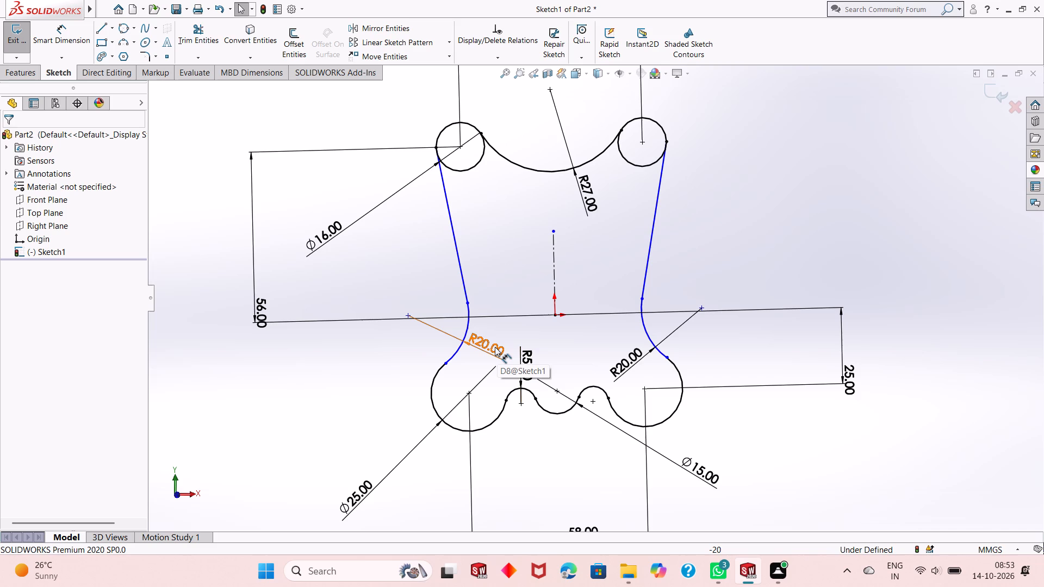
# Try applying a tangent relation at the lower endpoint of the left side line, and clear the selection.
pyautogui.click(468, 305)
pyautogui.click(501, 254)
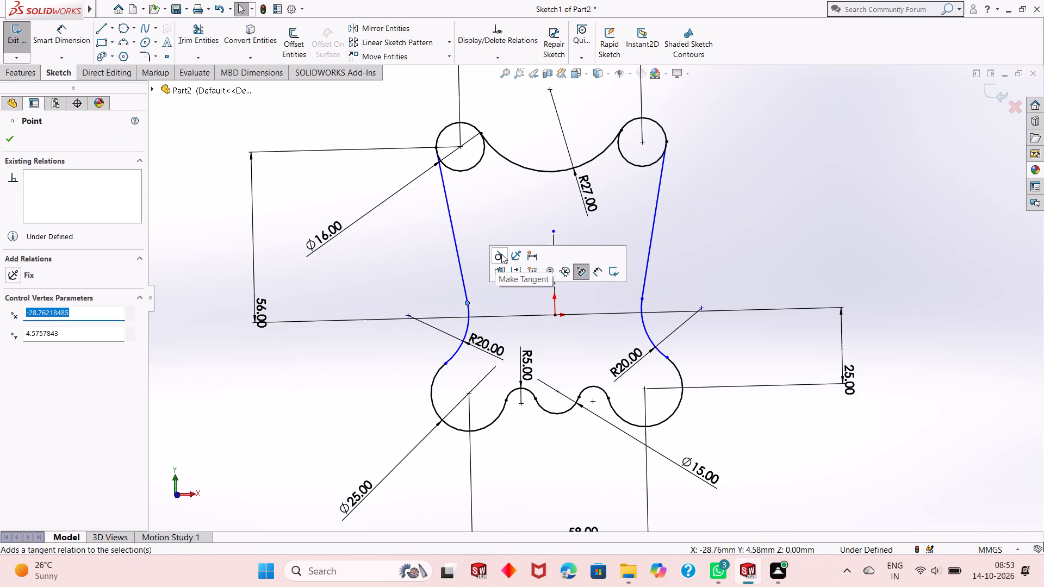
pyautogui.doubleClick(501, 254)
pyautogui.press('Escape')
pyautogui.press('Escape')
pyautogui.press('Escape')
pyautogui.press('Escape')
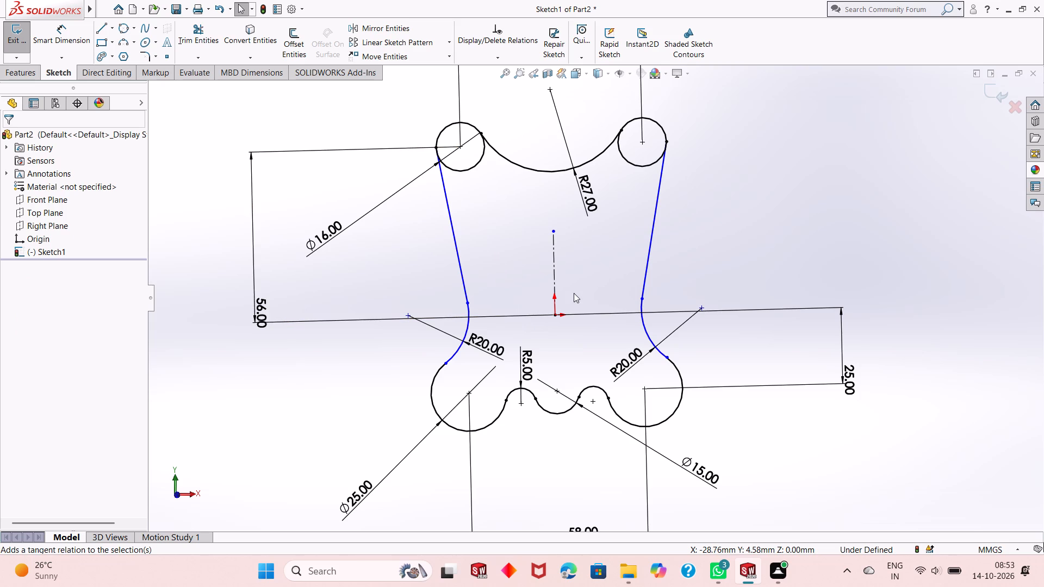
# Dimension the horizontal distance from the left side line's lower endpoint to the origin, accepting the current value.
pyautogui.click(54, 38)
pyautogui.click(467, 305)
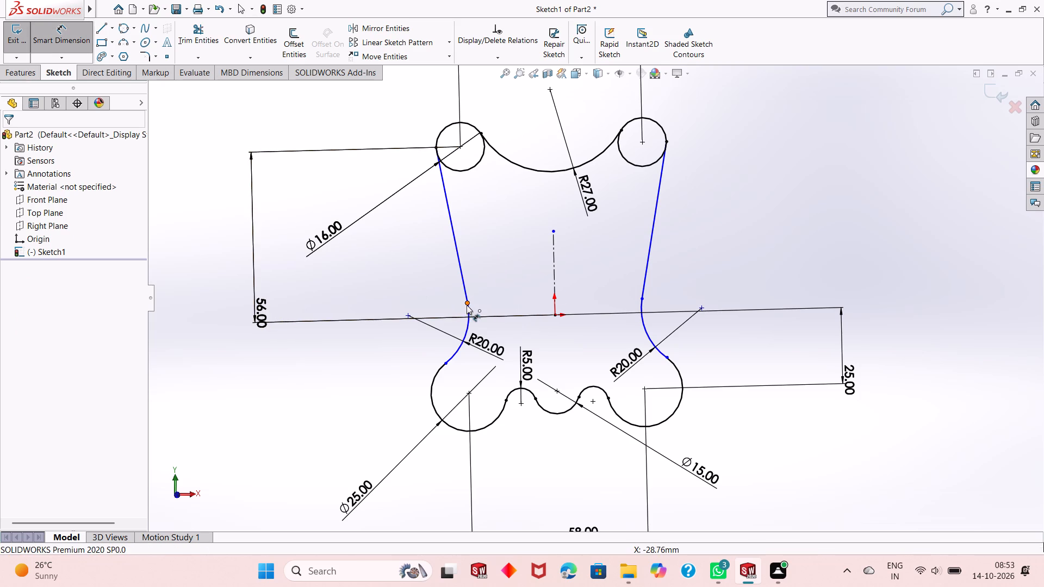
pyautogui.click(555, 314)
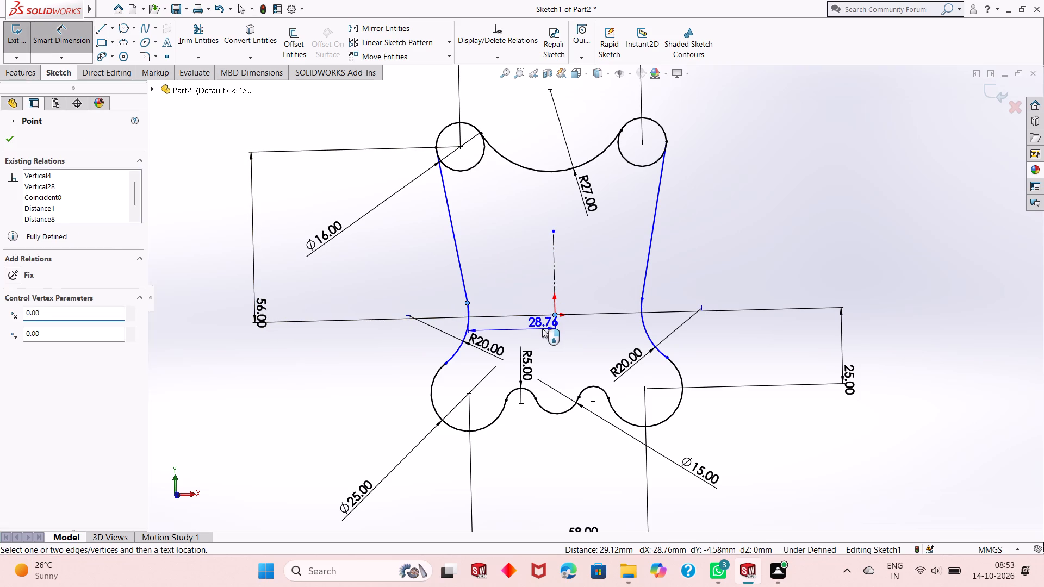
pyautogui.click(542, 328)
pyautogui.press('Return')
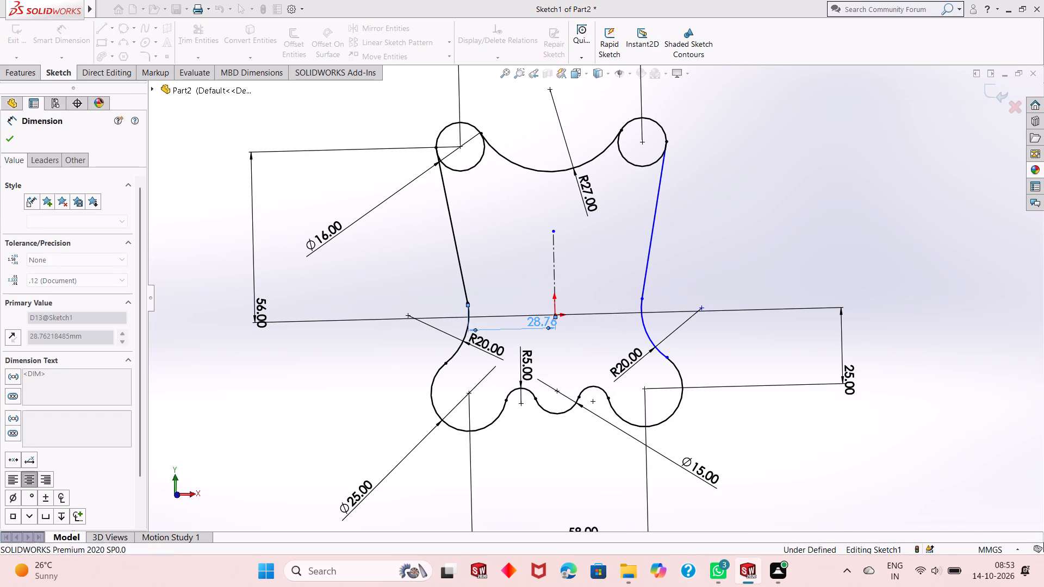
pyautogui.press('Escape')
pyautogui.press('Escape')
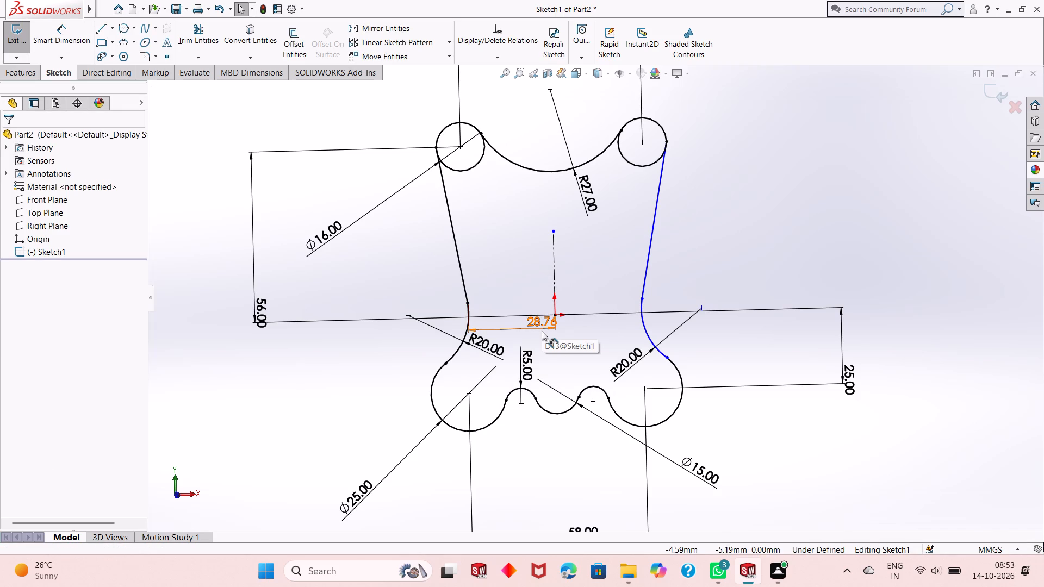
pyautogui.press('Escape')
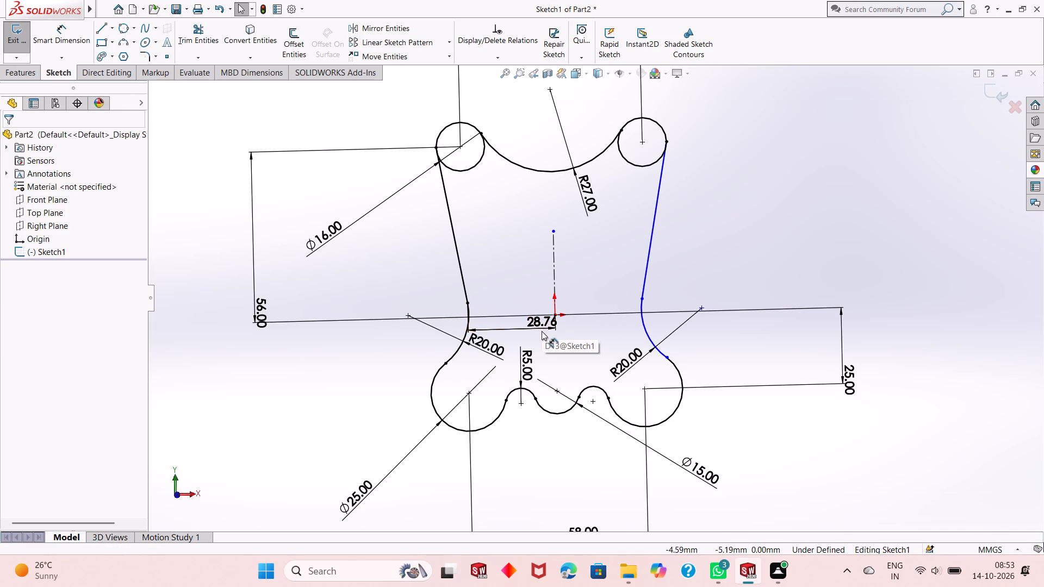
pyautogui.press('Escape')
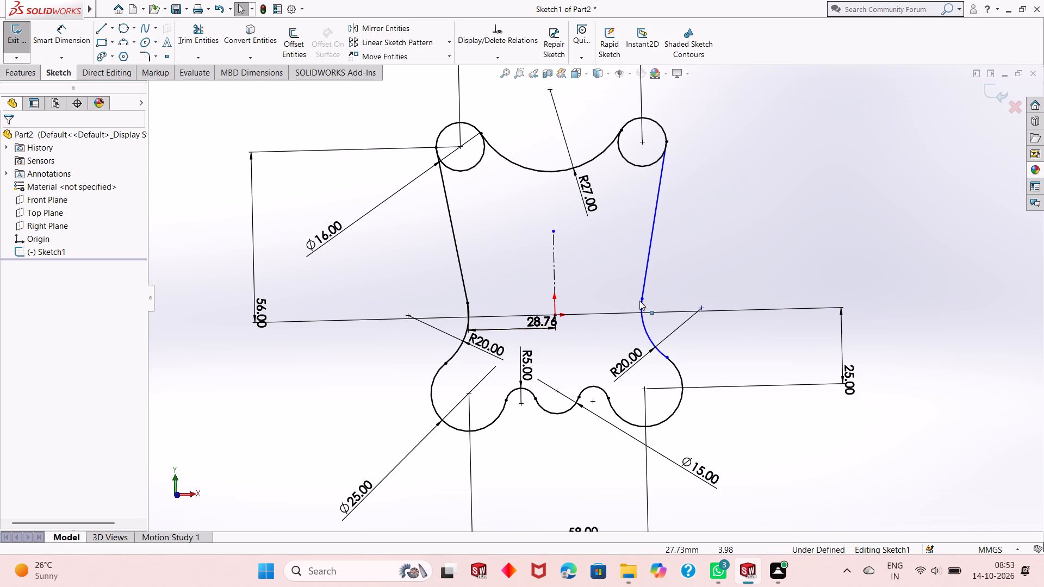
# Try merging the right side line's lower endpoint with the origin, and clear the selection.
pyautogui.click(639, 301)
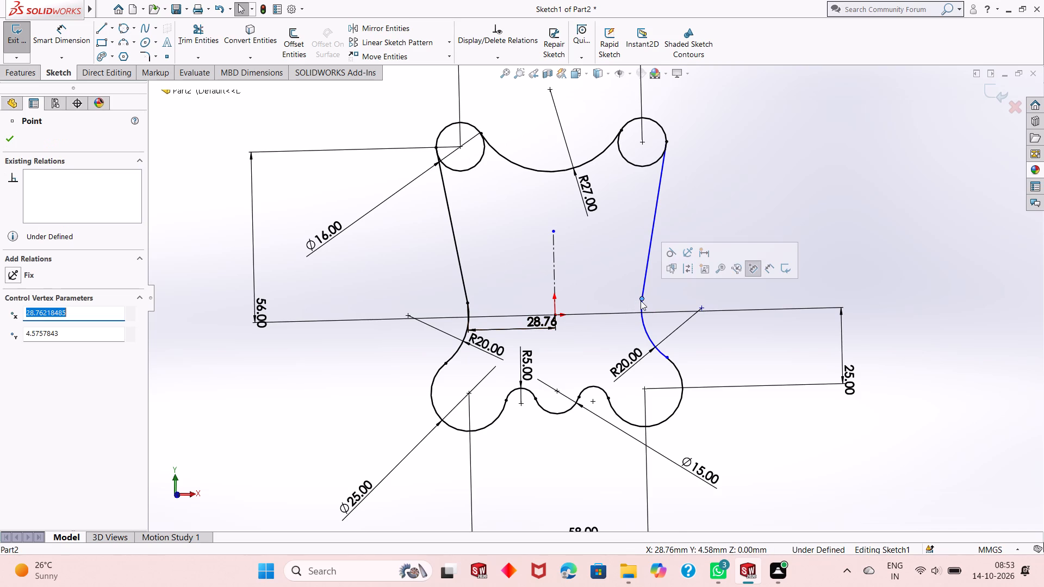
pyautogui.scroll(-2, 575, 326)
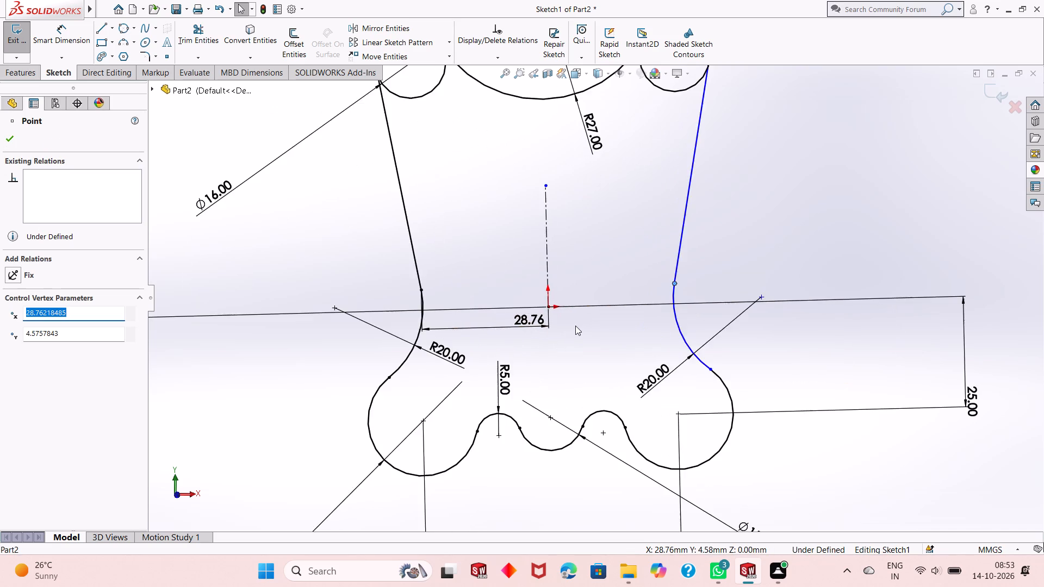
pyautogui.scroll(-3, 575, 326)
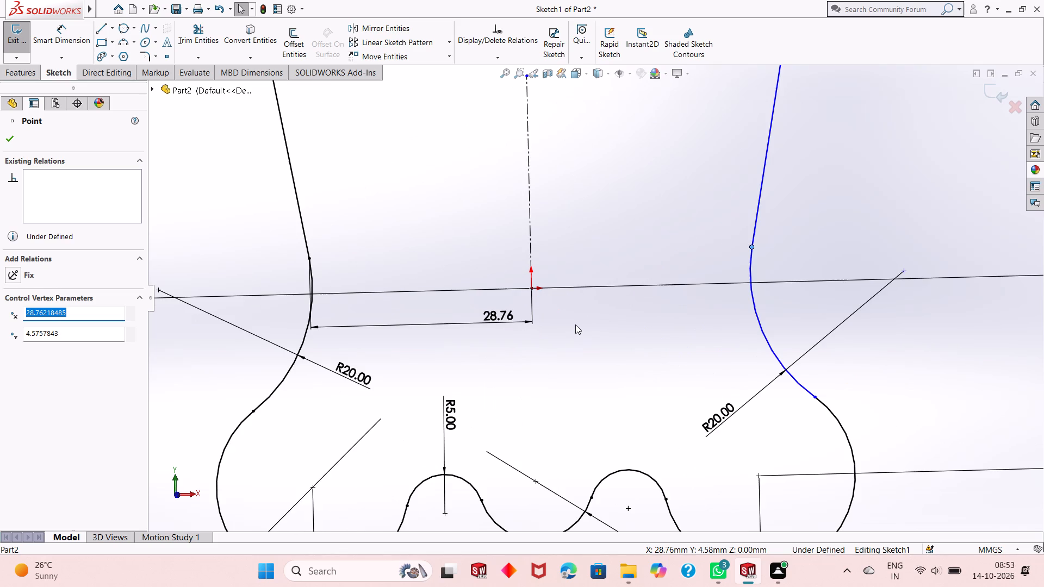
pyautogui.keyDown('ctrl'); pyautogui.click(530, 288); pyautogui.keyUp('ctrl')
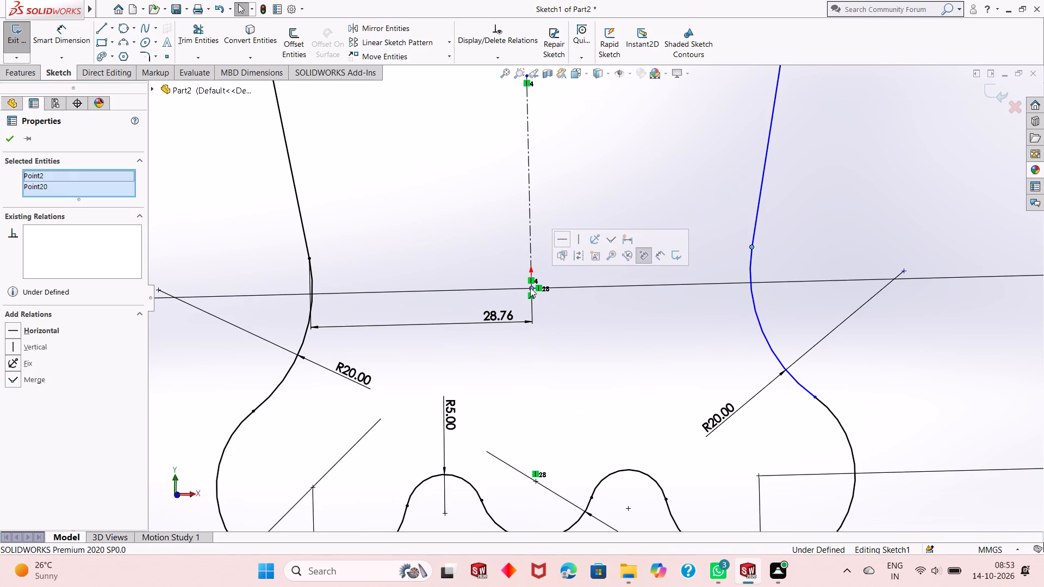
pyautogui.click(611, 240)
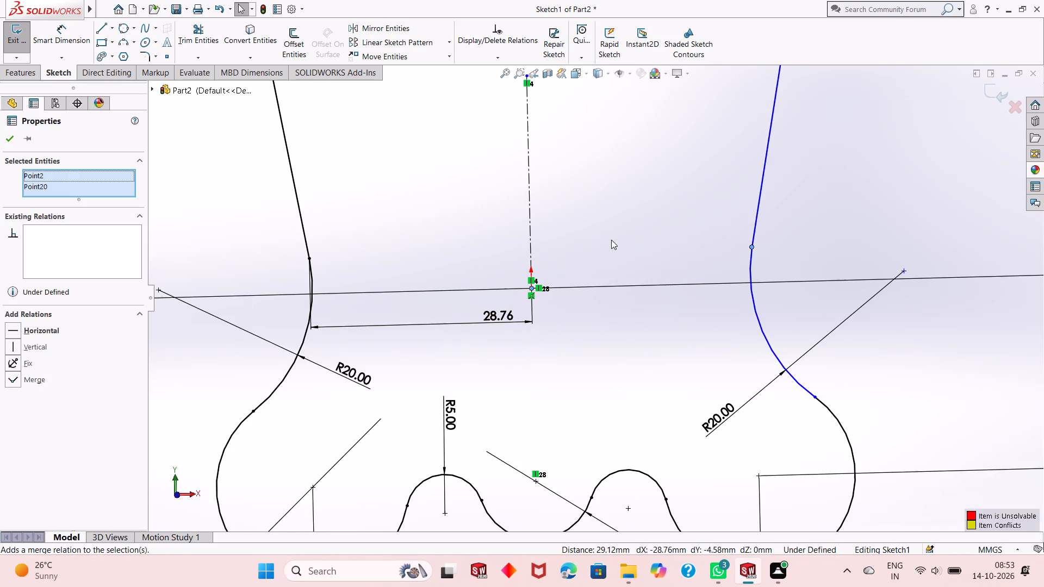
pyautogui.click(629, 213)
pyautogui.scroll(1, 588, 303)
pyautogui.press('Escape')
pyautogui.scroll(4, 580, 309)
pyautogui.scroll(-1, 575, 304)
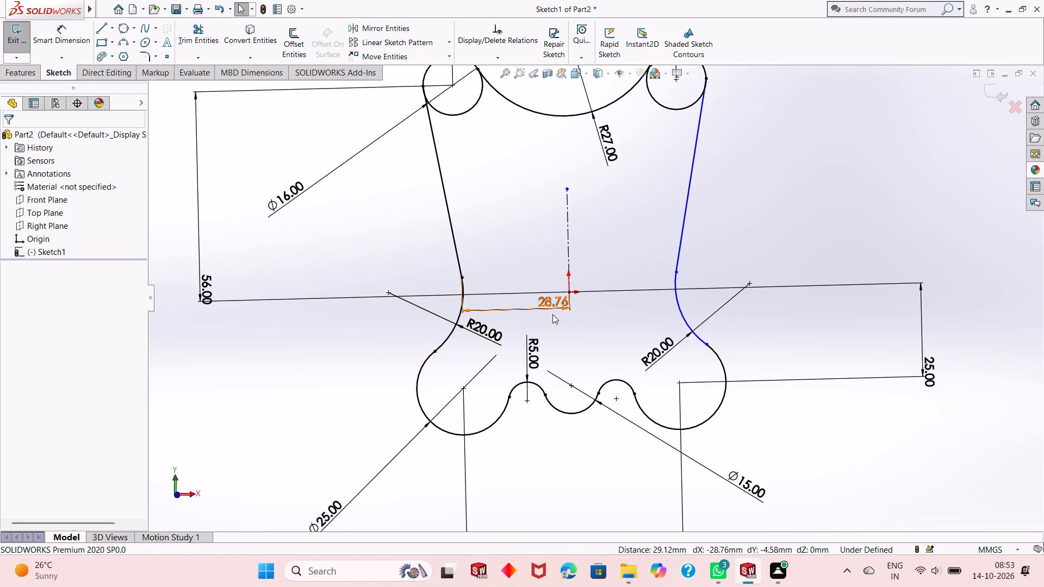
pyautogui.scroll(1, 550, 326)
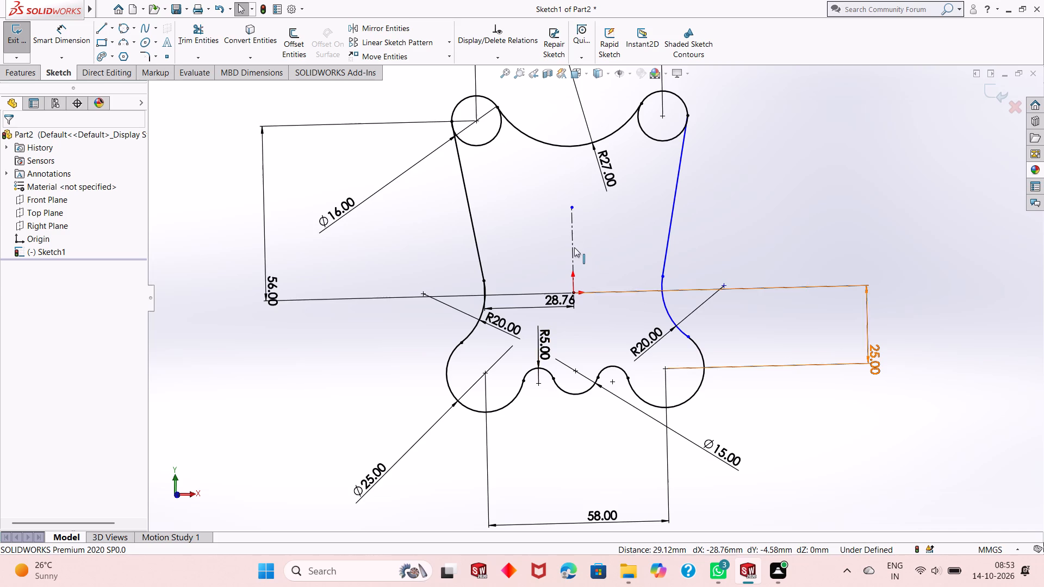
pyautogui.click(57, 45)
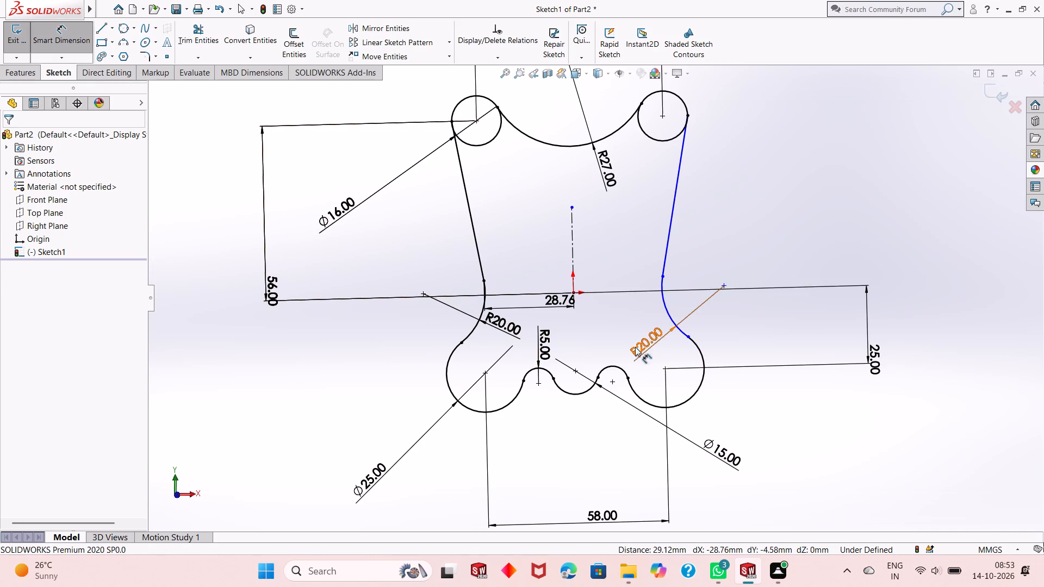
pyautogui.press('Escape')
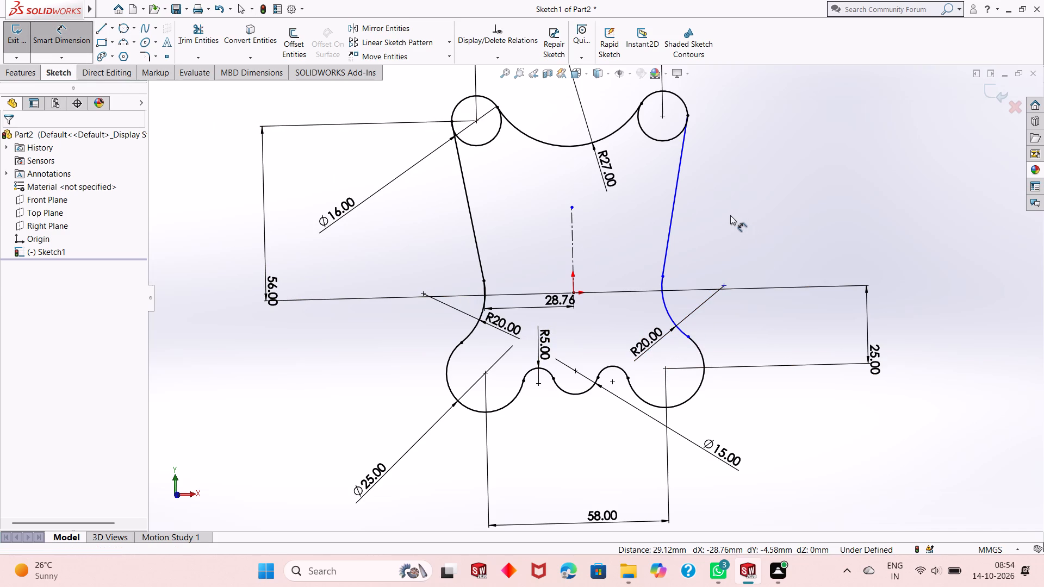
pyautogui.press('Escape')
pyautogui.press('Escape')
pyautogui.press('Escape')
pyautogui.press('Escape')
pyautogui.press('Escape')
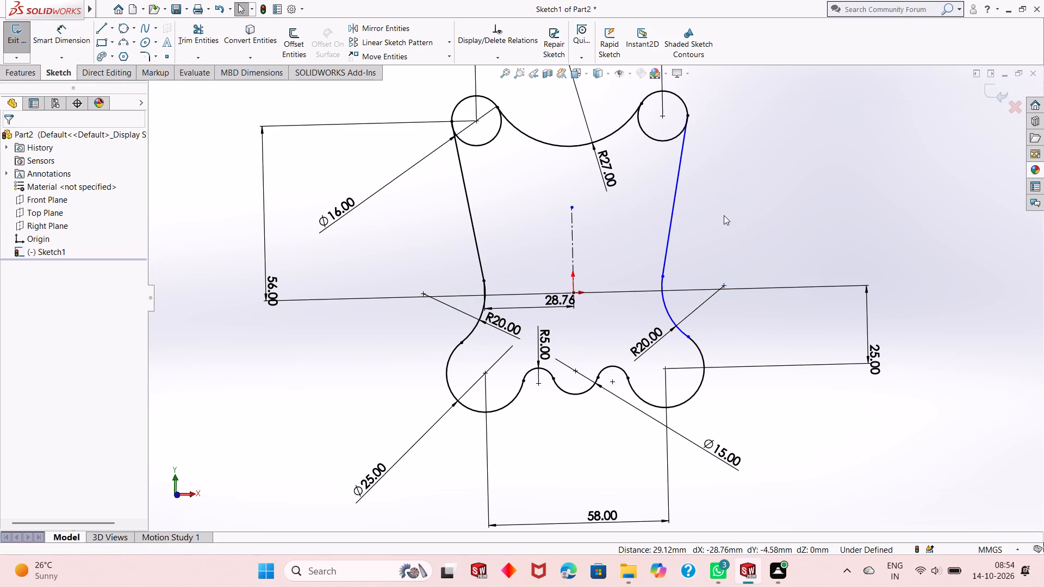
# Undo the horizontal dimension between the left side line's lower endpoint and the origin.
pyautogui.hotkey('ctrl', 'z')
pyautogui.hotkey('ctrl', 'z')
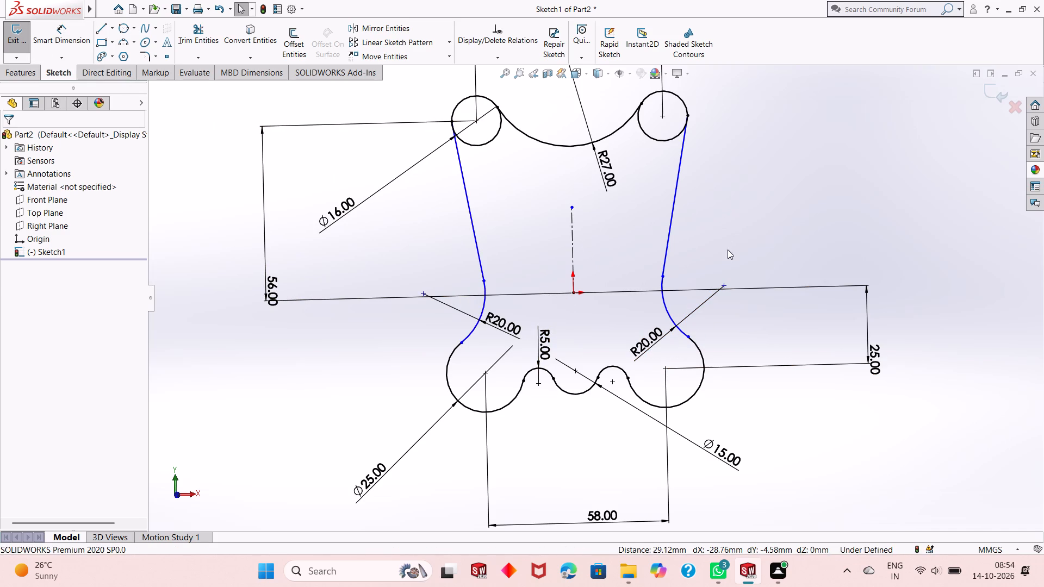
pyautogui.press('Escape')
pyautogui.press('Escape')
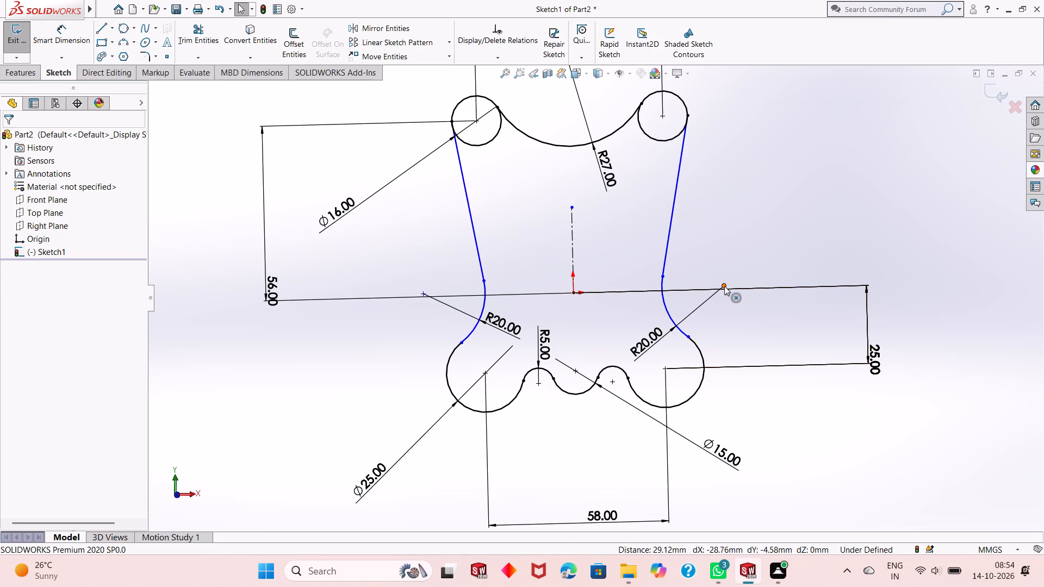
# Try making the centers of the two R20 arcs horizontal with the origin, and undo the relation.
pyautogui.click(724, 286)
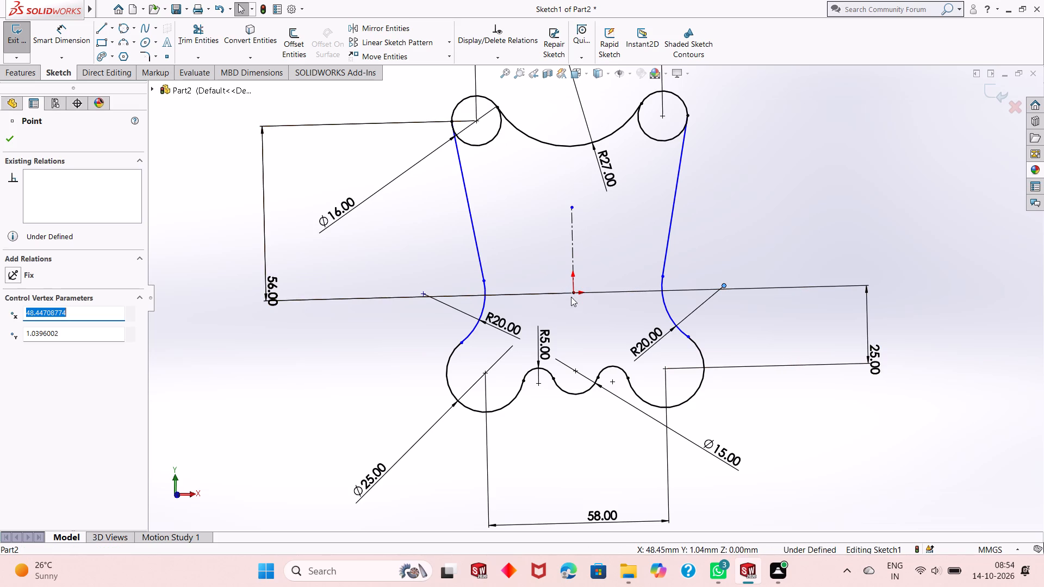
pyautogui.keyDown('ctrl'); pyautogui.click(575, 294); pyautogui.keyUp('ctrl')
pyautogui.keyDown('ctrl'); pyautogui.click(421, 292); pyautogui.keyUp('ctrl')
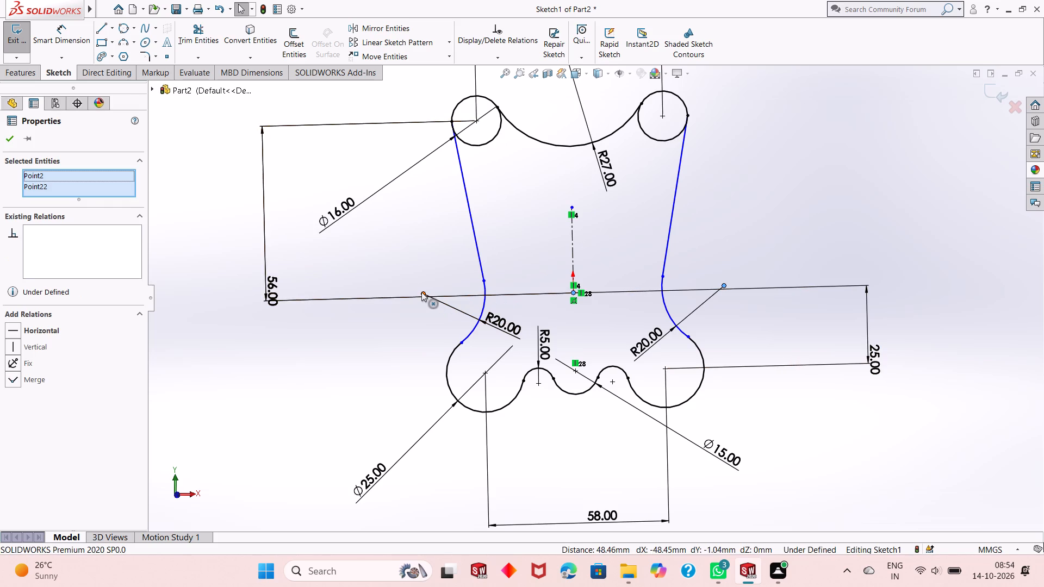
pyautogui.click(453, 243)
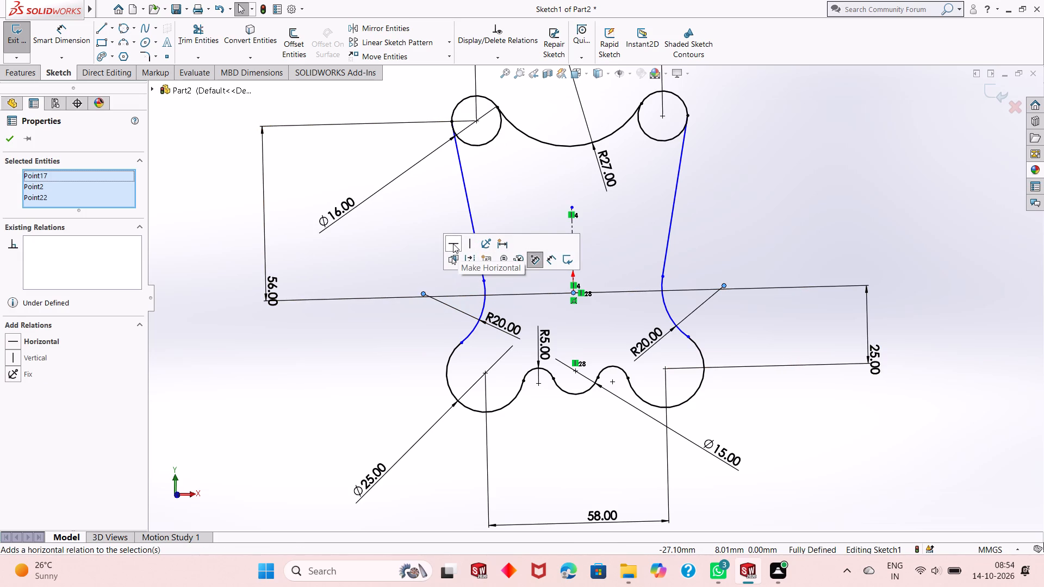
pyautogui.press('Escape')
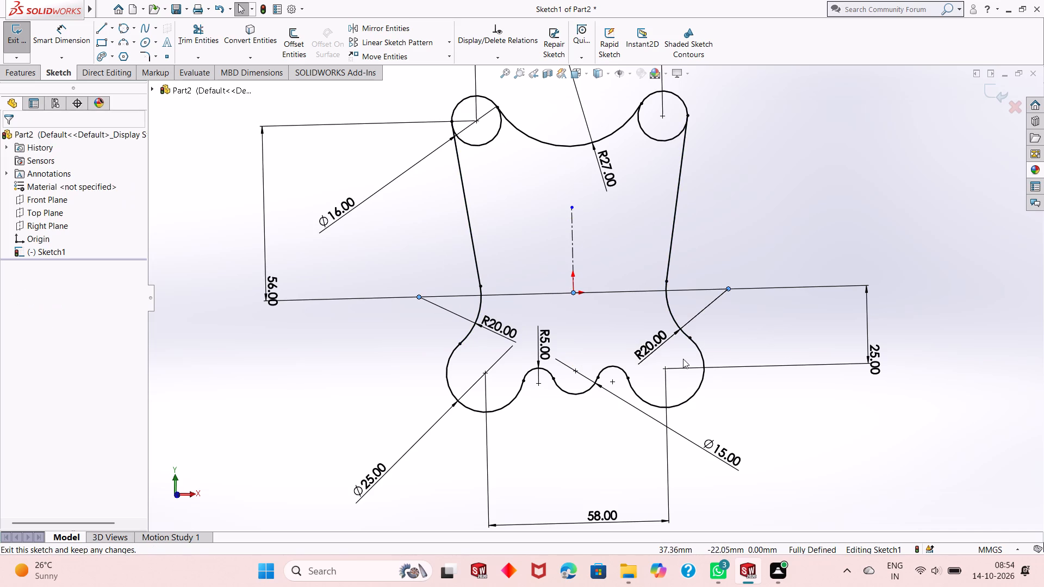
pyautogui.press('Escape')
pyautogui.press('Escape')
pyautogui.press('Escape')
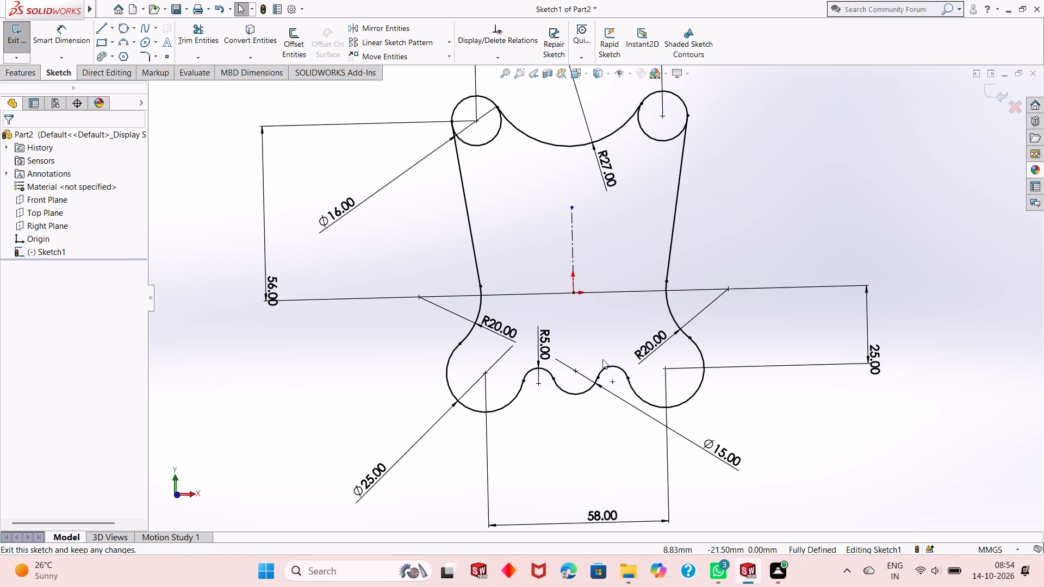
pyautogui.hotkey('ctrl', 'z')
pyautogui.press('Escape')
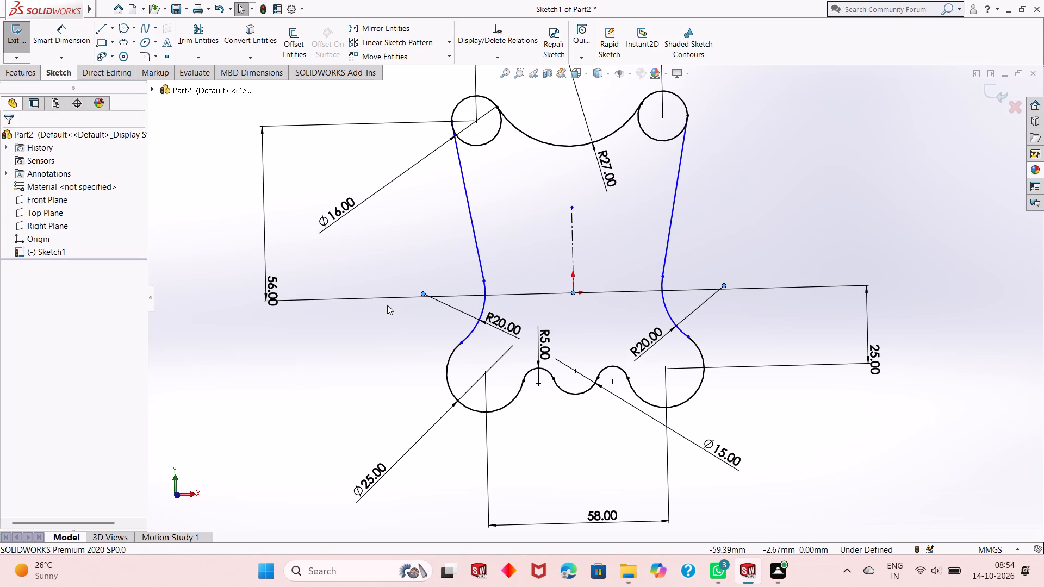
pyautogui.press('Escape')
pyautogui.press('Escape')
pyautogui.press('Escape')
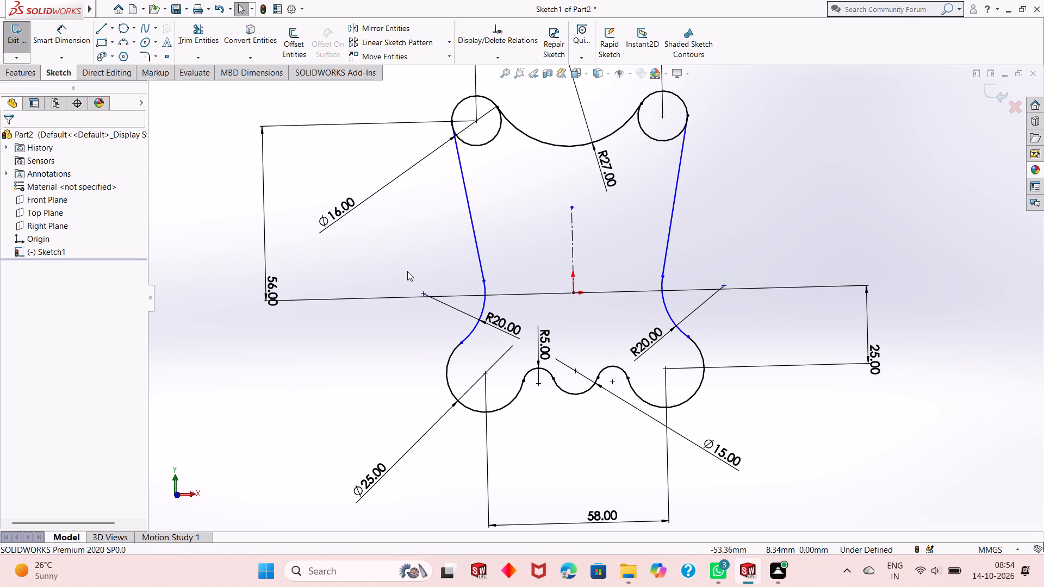
# Dimension the horizontal distances from the origin to the lower endpoints of the right and left side lines, accepting the current values.
pyautogui.click(54, 29)
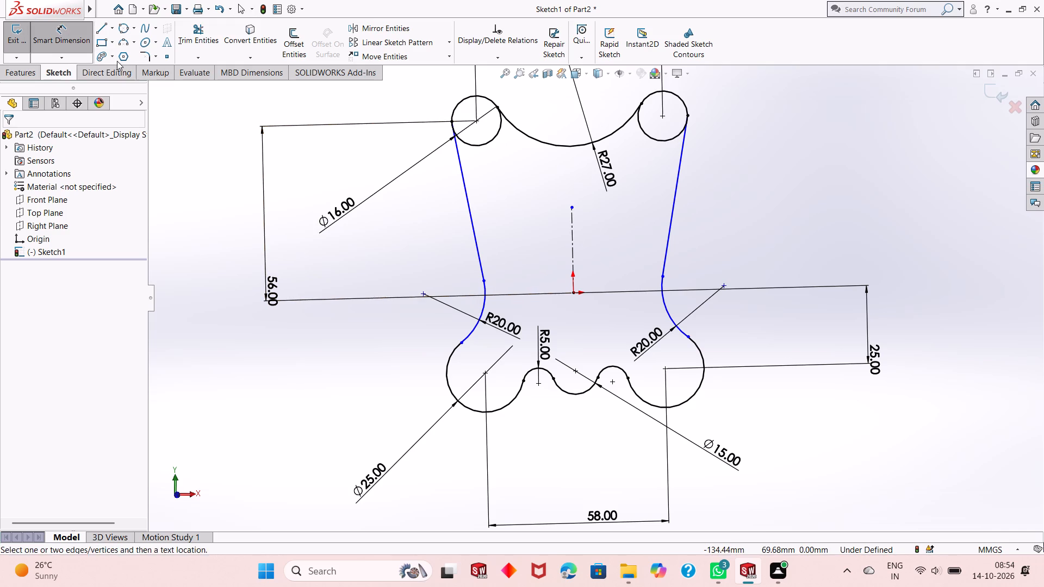
pyautogui.click(660, 277)
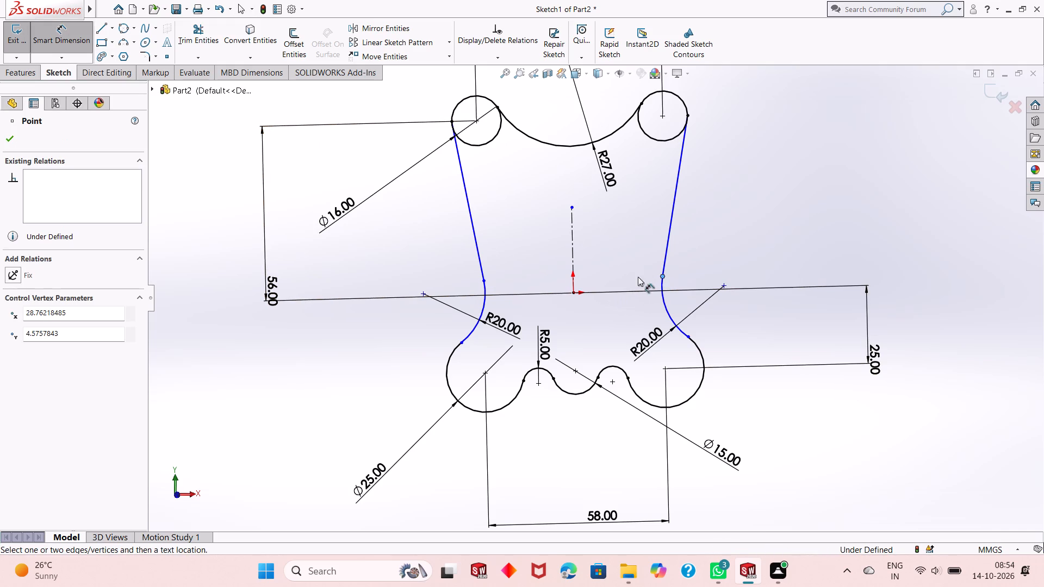
pyautogui.click(574, 295)
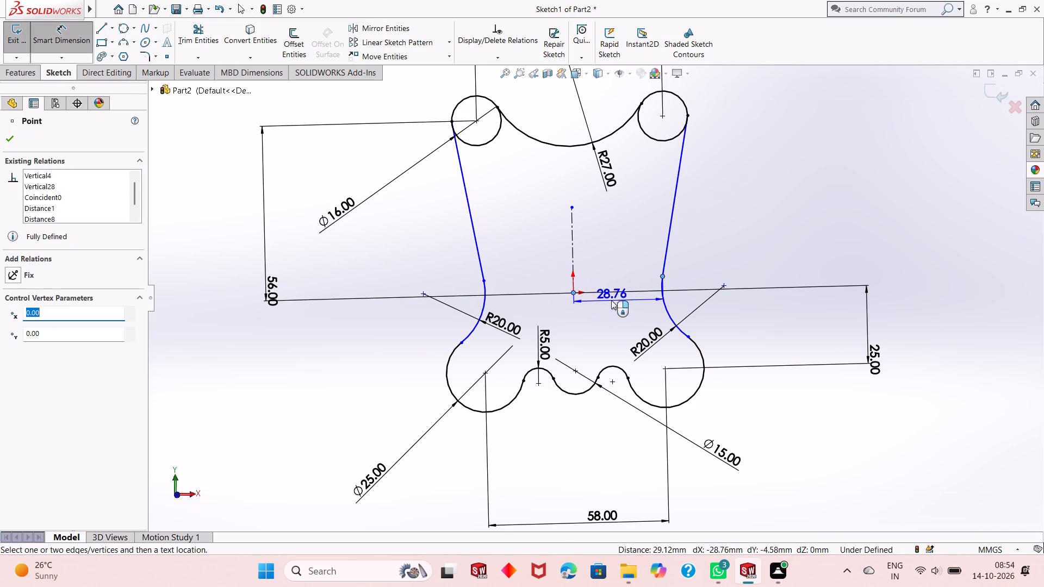
pyautogui.click(612, 301)
pyautogui.click(566, 284)
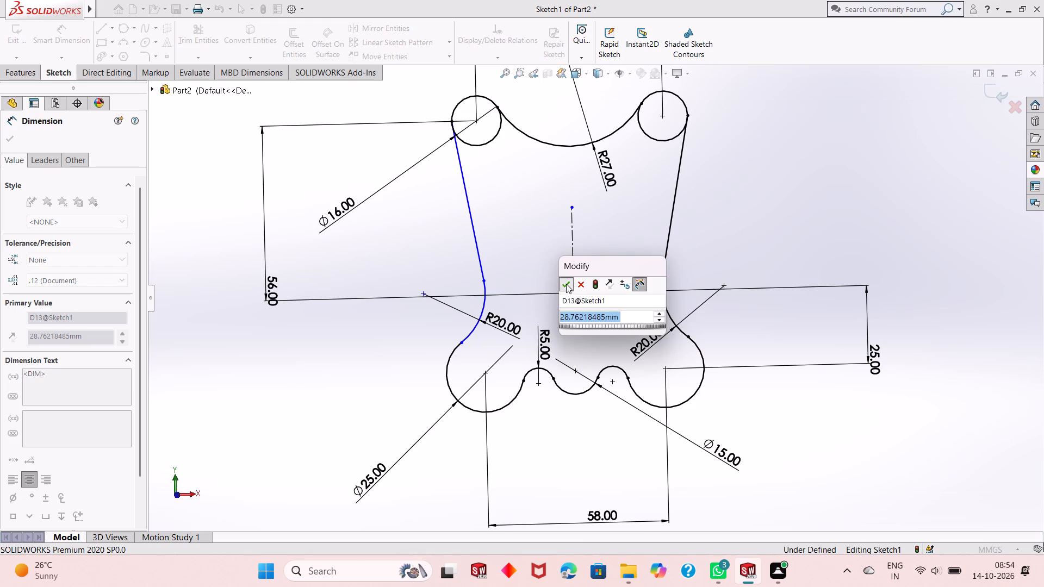
pyautogui.click(483, 283)
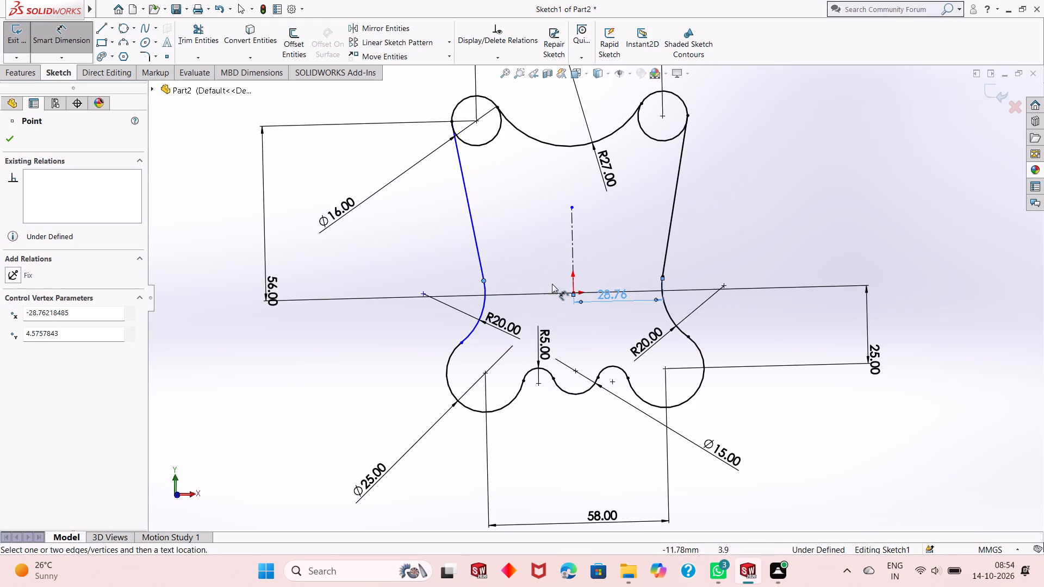
pyautogui.click(575, 292)
pyautogui.click(544, 301)
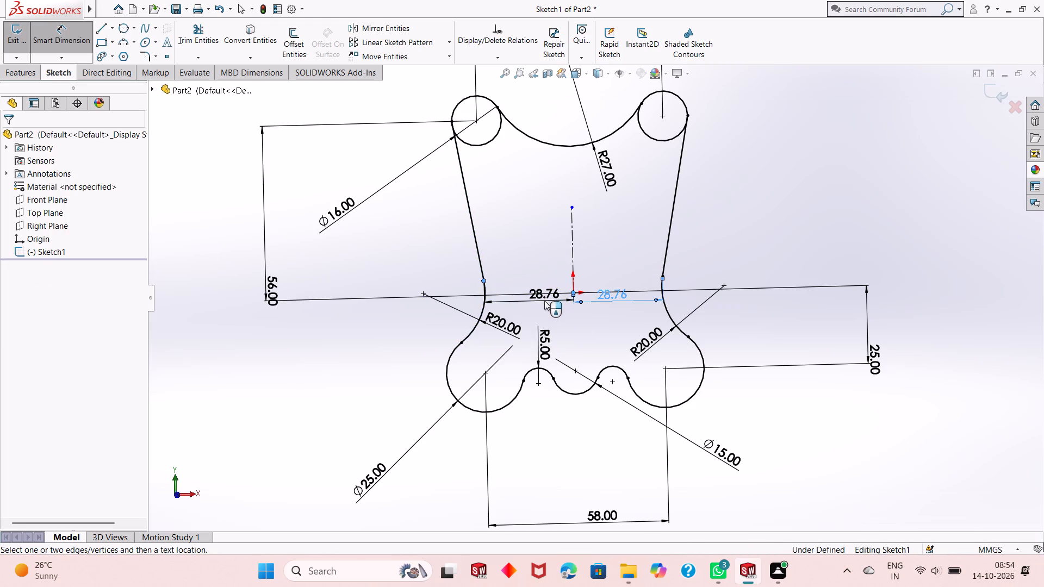
pyautogui.press('Return')
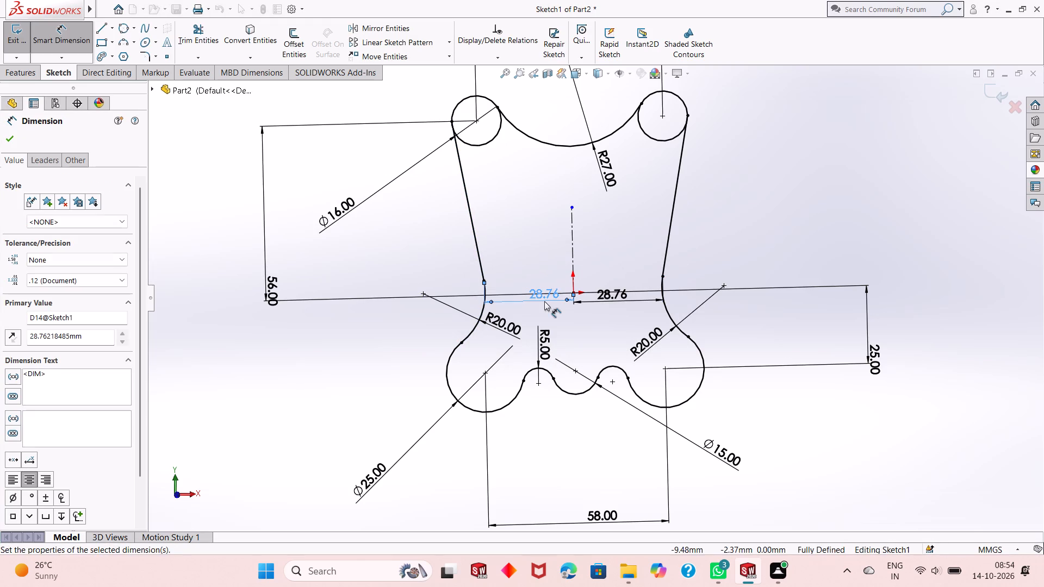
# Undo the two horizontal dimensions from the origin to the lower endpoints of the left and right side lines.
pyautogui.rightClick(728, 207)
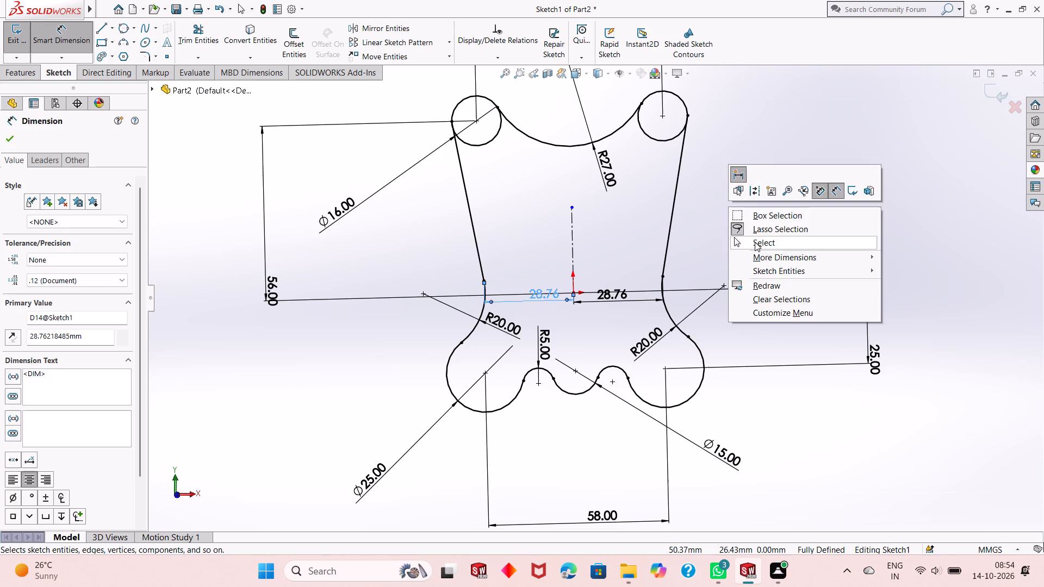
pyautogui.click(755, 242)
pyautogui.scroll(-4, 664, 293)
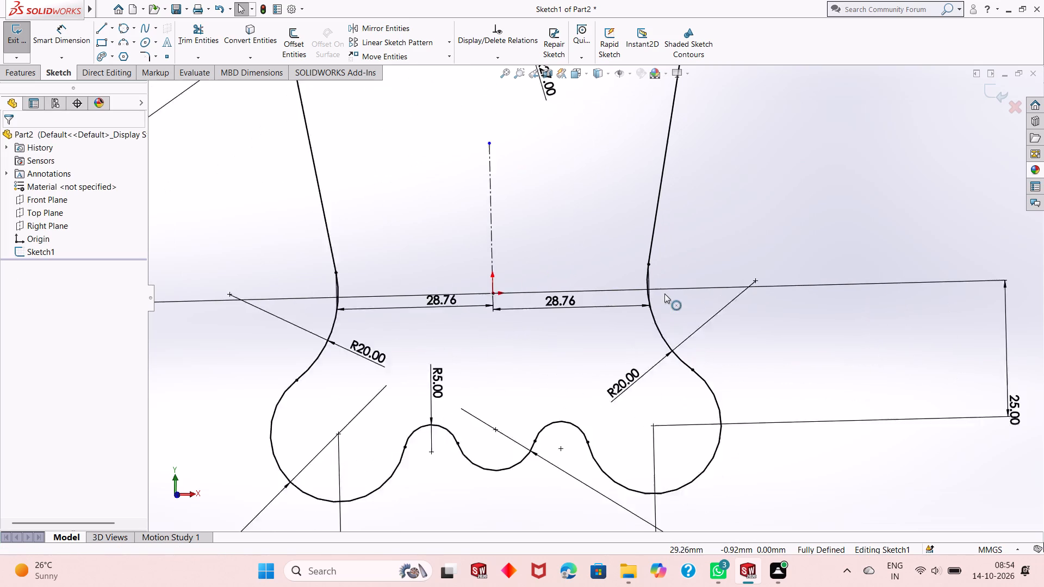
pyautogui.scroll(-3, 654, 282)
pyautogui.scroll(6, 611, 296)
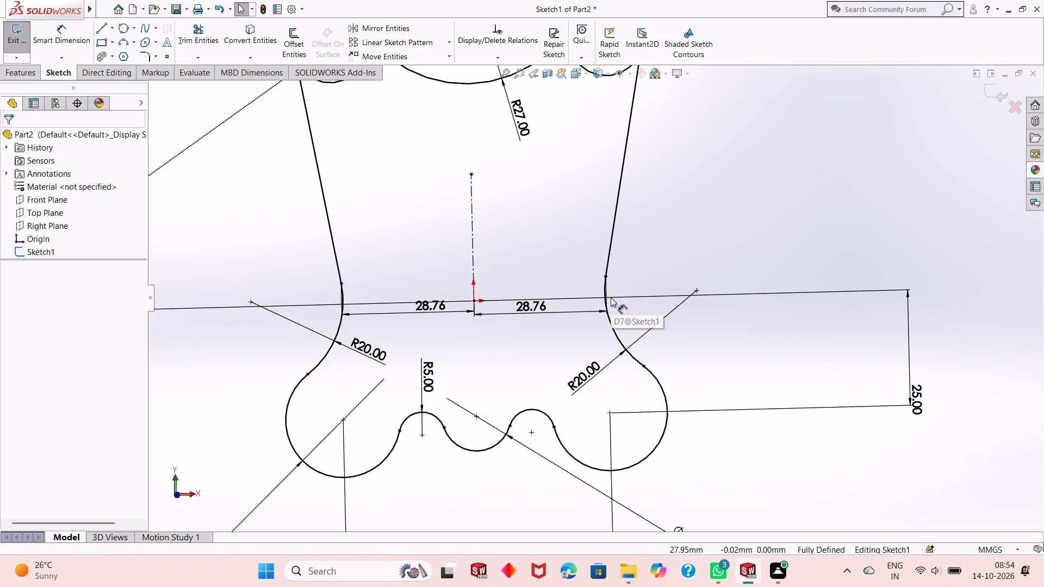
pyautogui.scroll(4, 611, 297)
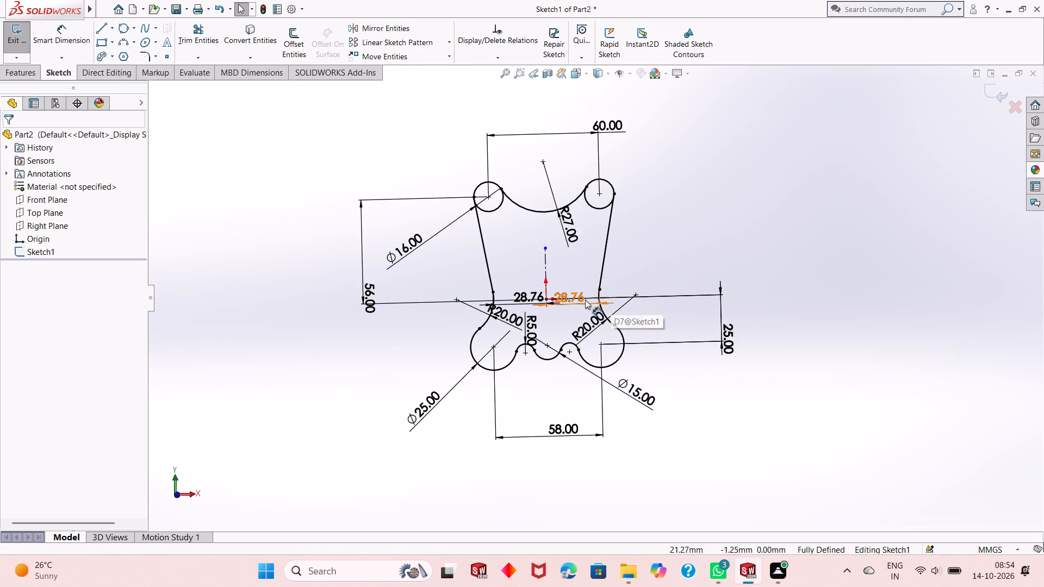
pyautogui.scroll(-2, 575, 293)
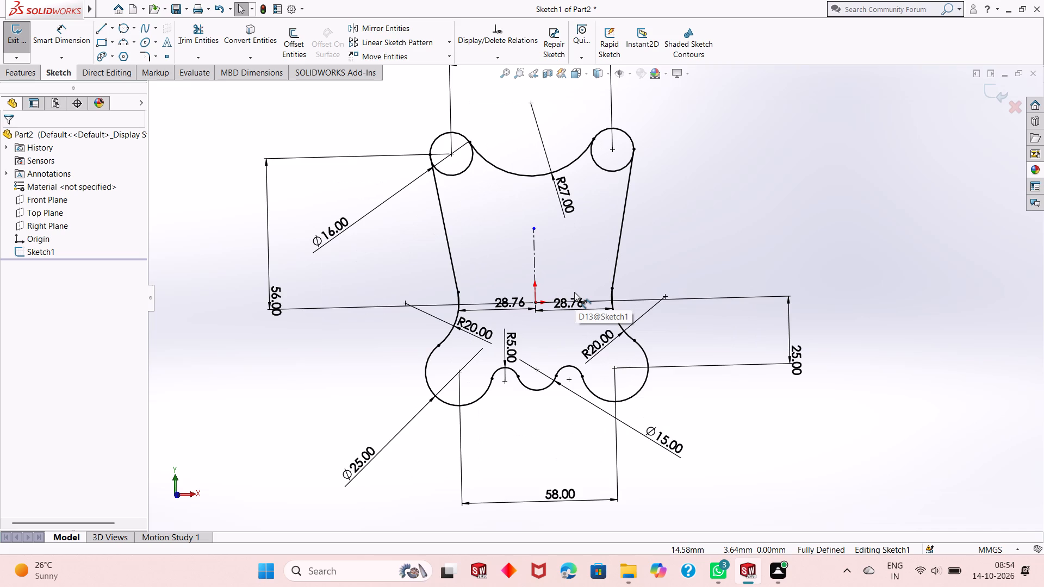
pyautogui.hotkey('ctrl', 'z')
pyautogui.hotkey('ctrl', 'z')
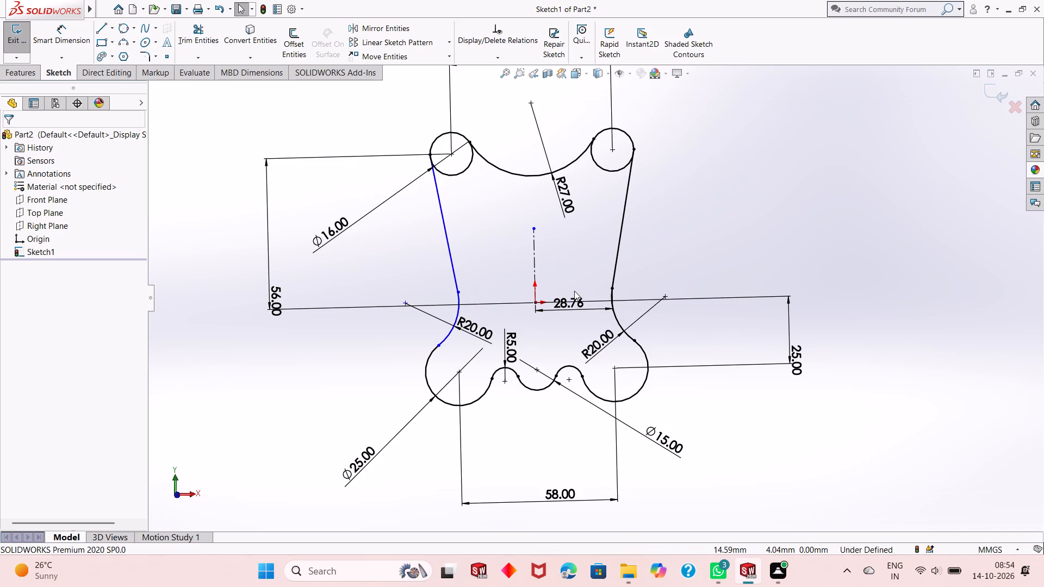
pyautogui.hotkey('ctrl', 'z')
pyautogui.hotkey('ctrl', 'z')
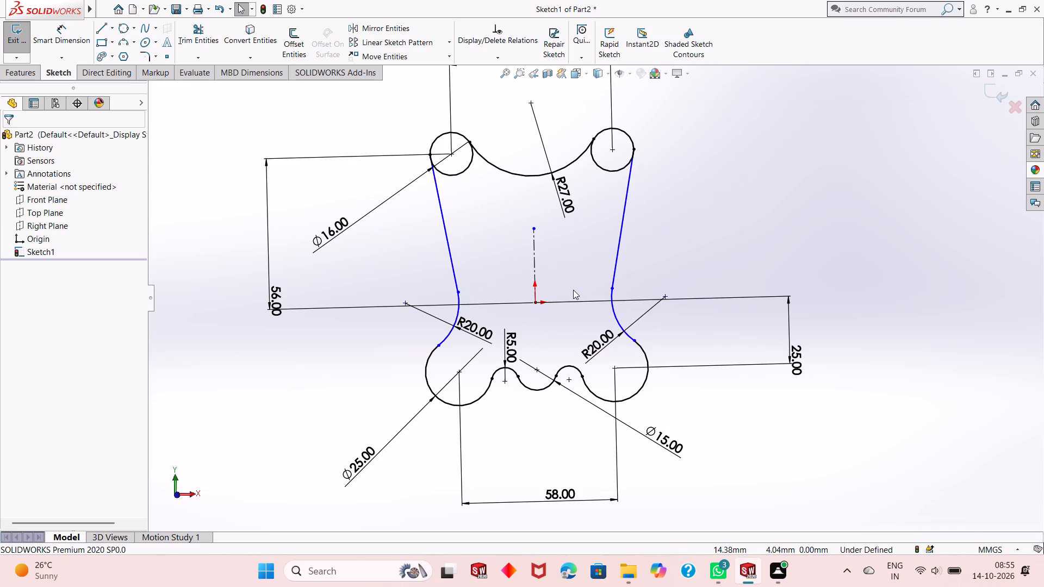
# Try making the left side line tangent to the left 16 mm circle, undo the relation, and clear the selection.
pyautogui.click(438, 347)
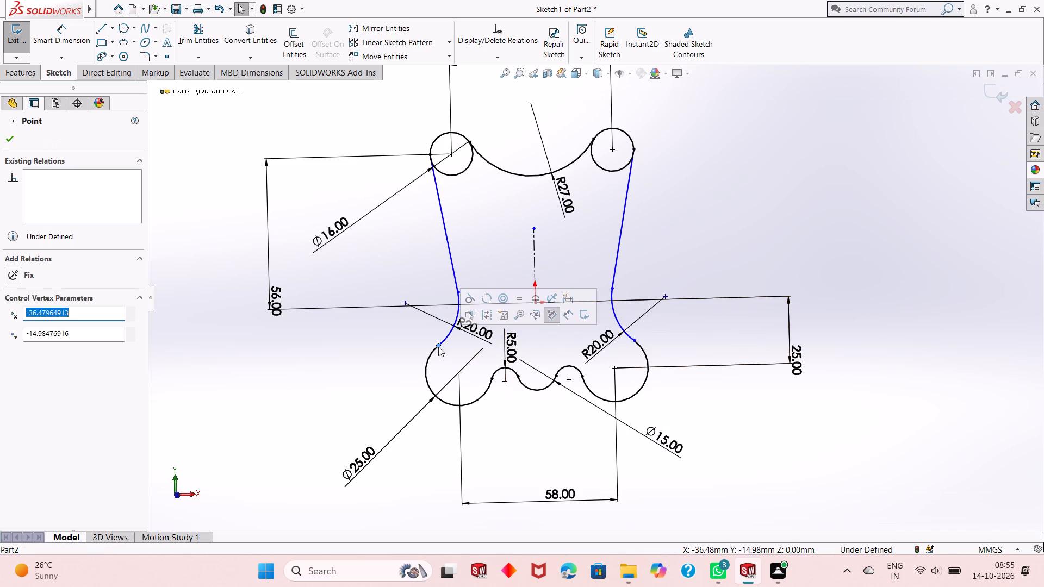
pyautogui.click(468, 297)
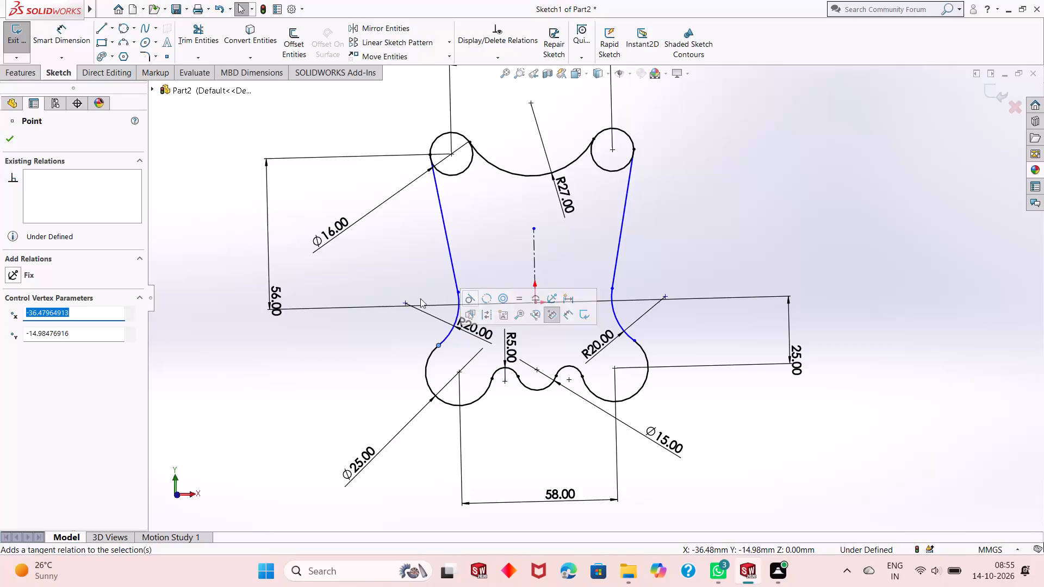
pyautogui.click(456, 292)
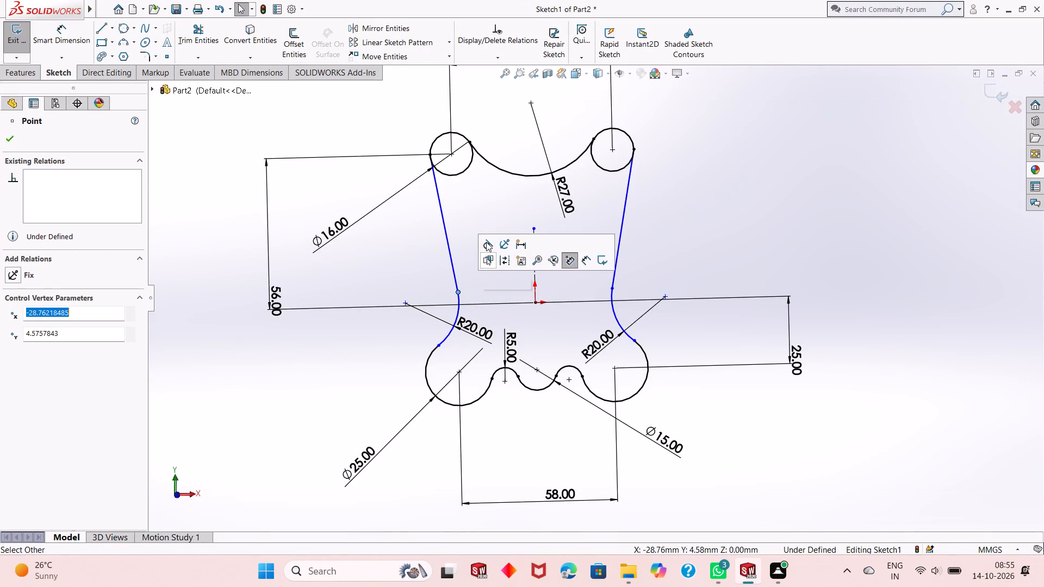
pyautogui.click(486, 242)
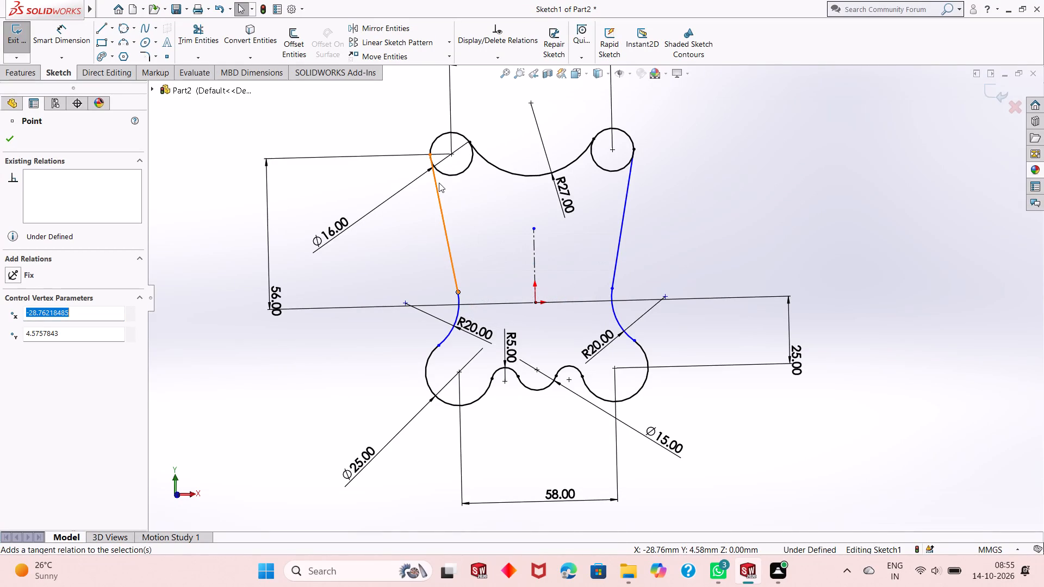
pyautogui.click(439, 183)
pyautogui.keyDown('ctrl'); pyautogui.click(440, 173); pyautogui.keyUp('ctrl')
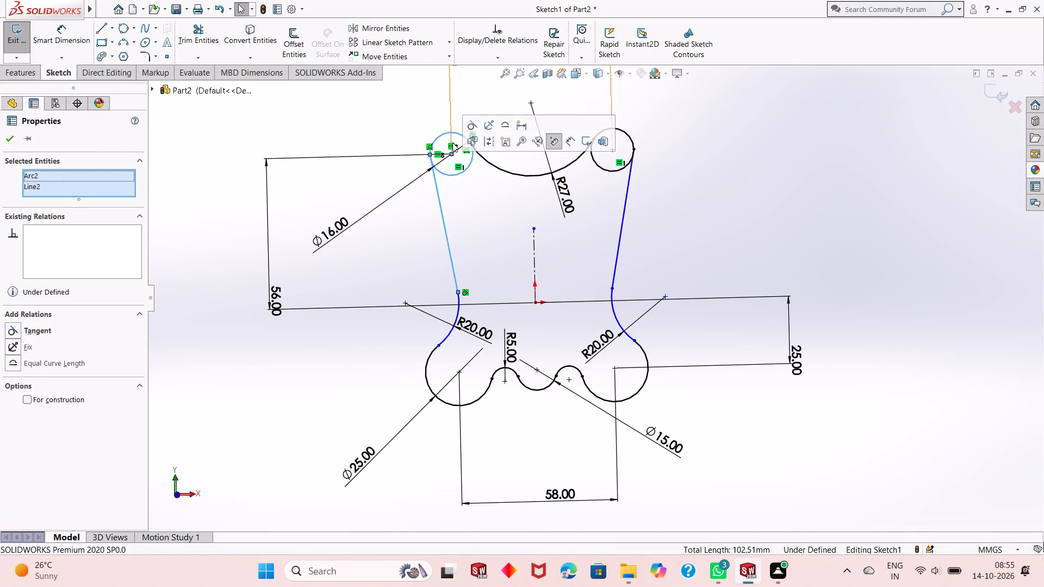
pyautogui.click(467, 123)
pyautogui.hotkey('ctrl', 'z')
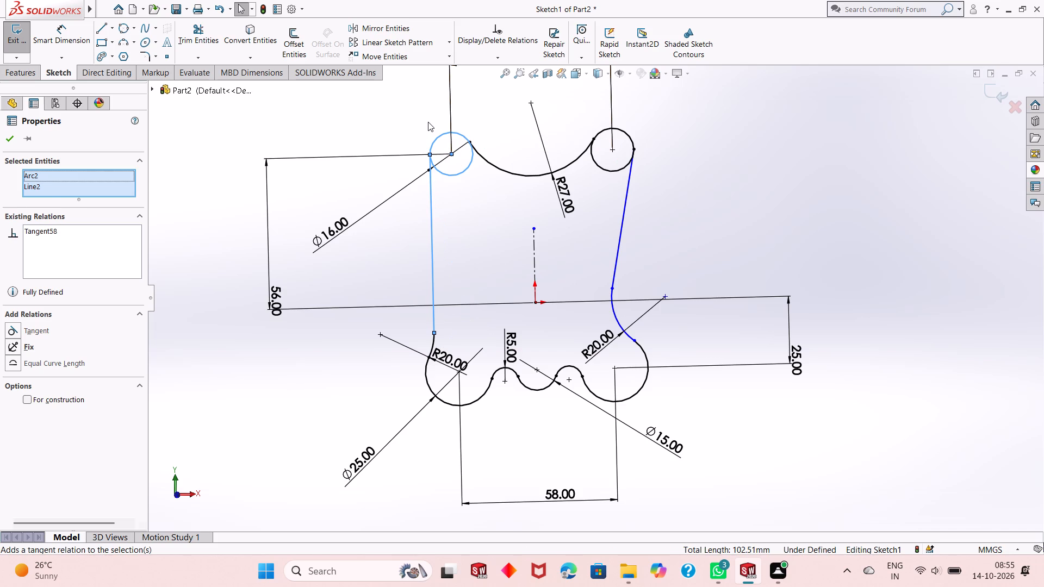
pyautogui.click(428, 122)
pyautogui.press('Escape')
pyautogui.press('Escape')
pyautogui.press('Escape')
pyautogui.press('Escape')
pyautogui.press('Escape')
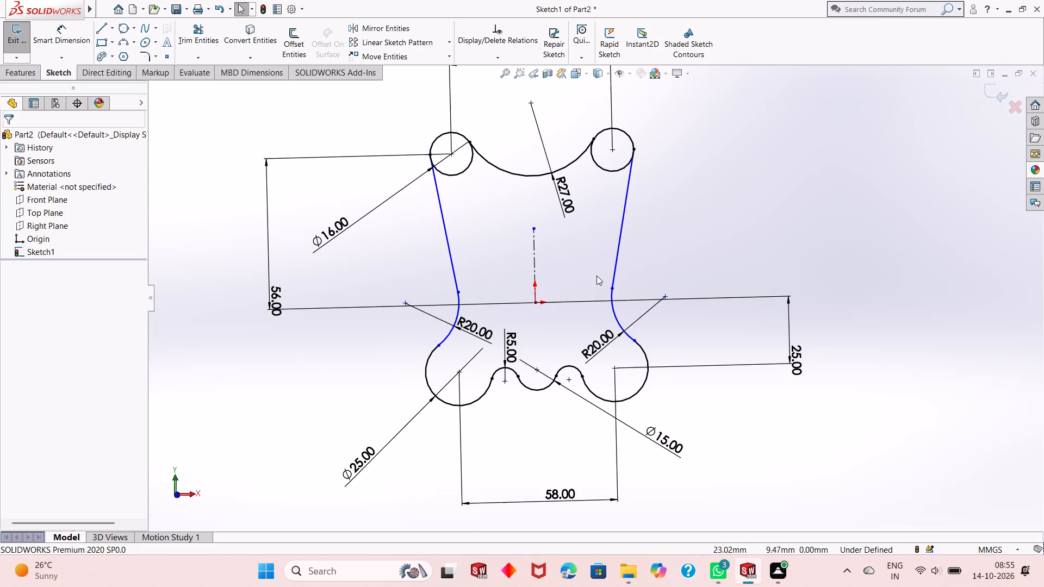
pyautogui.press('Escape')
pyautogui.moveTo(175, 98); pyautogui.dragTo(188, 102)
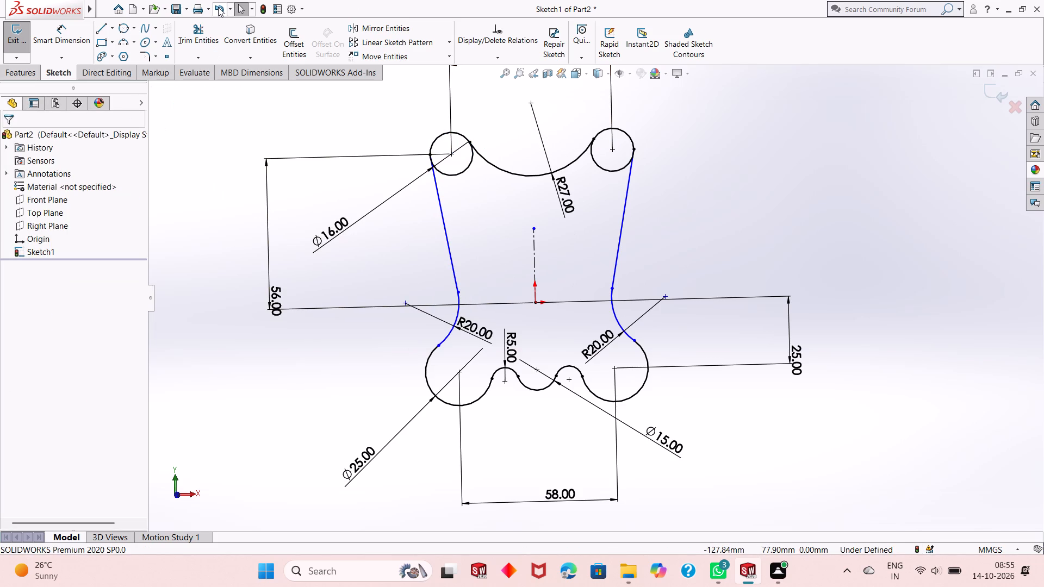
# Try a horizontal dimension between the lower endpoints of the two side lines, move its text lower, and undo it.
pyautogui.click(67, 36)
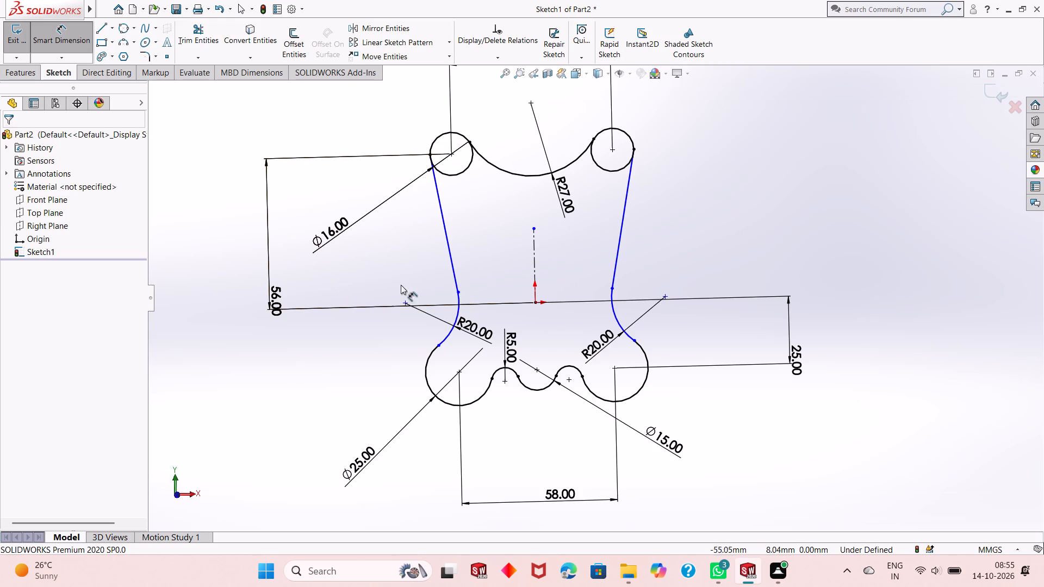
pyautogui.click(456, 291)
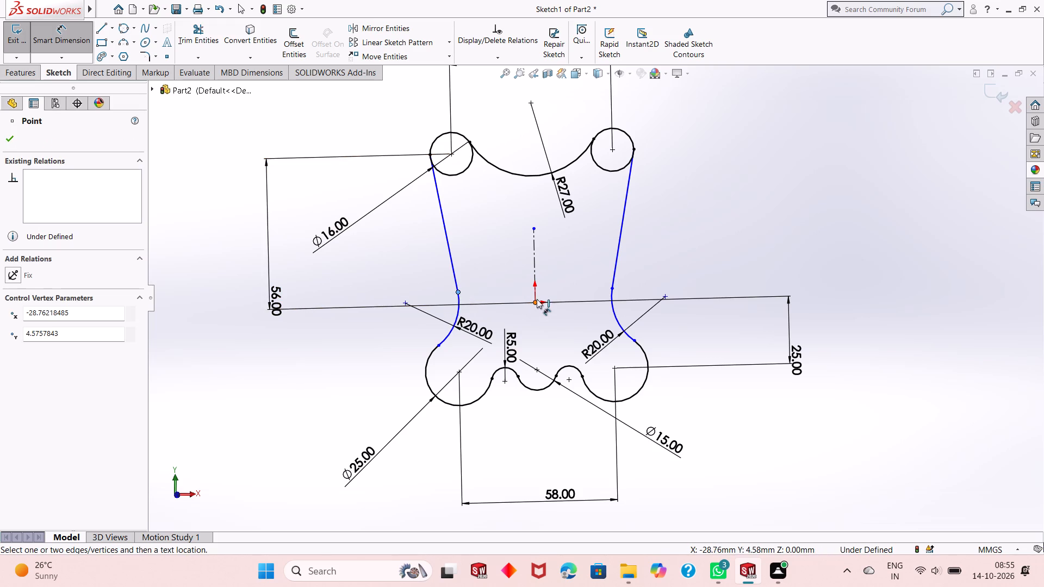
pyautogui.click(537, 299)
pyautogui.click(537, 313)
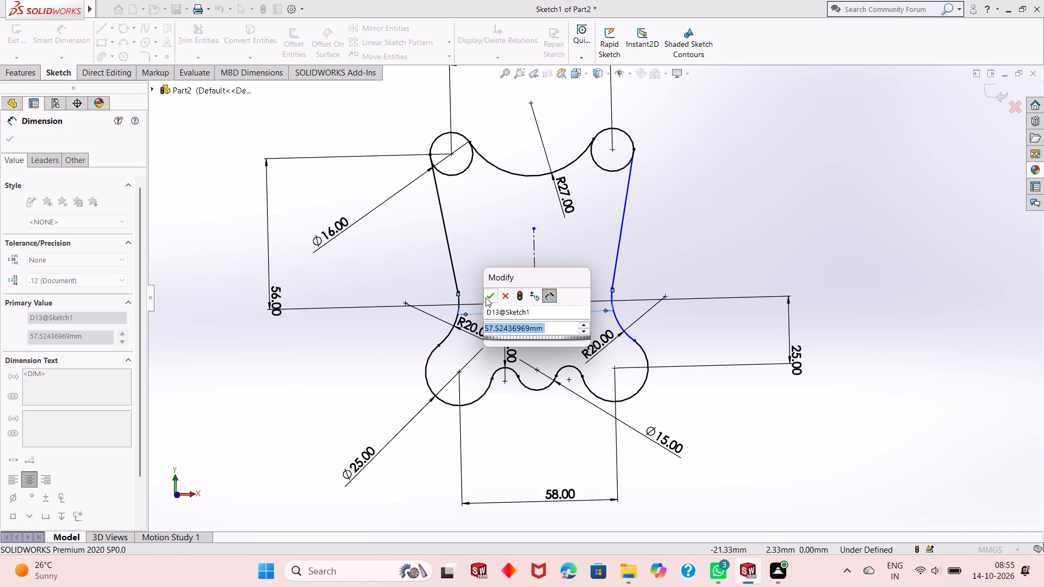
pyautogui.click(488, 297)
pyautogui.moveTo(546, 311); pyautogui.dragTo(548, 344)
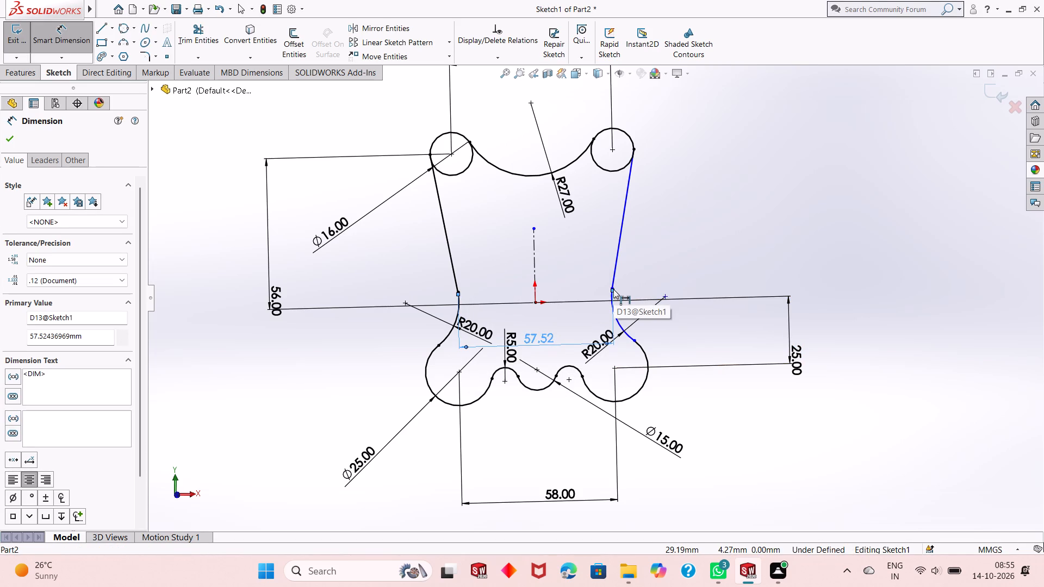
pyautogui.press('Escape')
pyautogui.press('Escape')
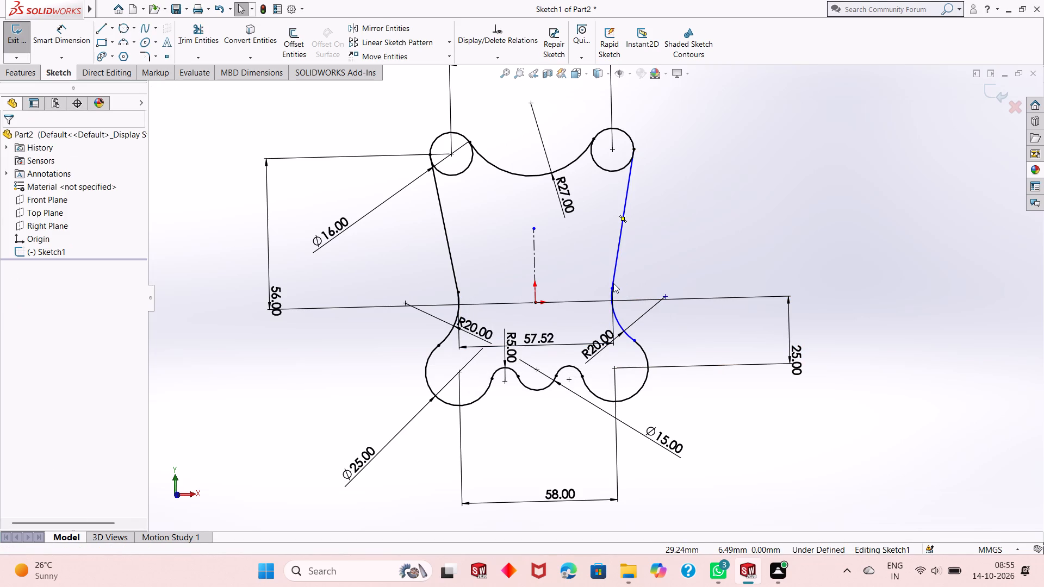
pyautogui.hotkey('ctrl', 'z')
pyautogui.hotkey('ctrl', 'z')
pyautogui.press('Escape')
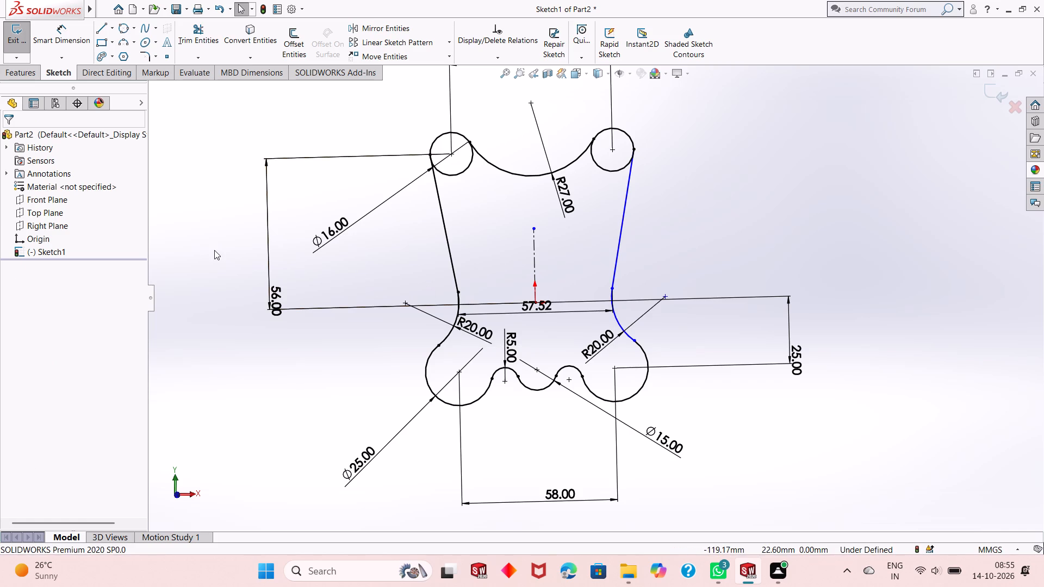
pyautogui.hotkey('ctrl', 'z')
# Dimension the horizontal distances from the origin to the lower endpoints of the left and right side lines, accepting the current values.
pyautogui.click(63, 33)
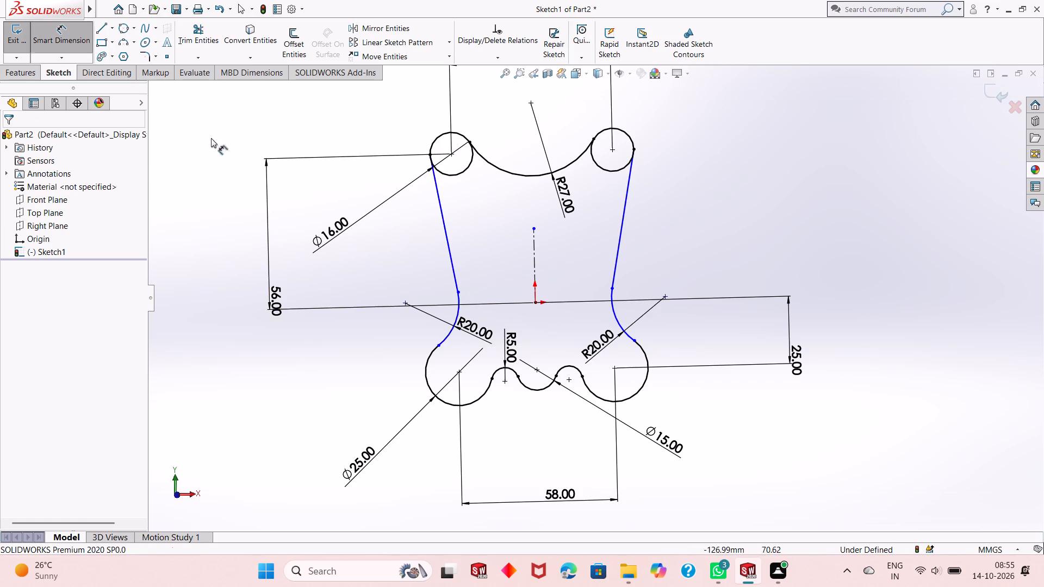
pyautogui.click(457, 292)
pyautogui.click(533, 305)
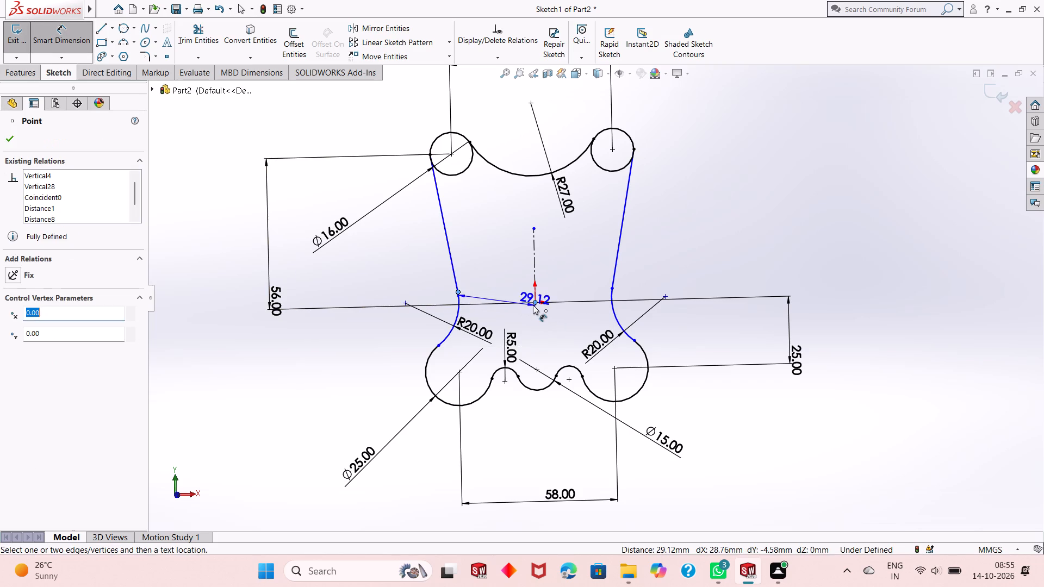
pyautogui.click(519, 316)
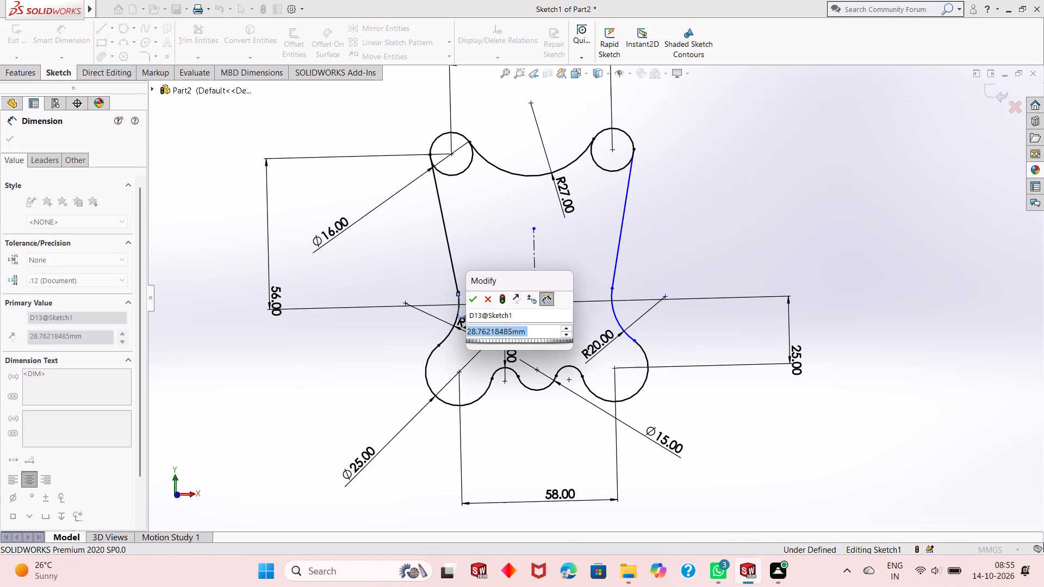
pyautogui.click(471, 299)
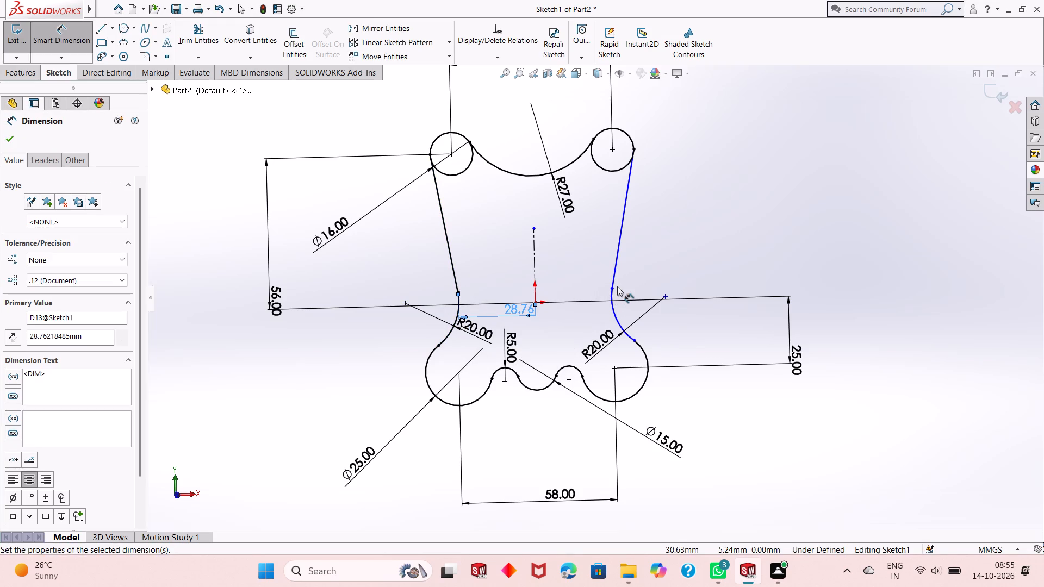
pyautogui.click(614, 288)
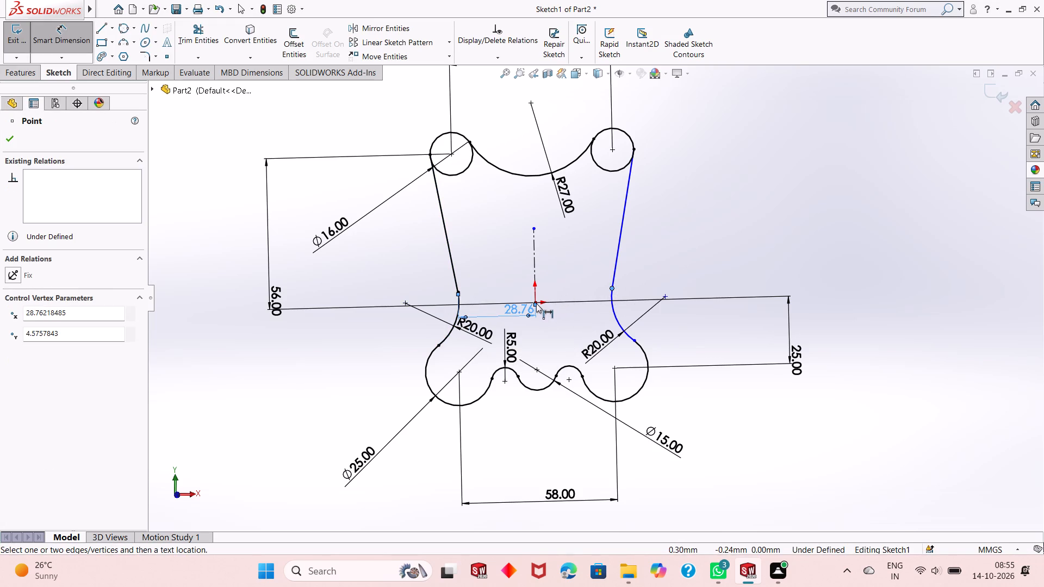
pyautogui.click(536, 302)
pyautogui.click(569, 321)
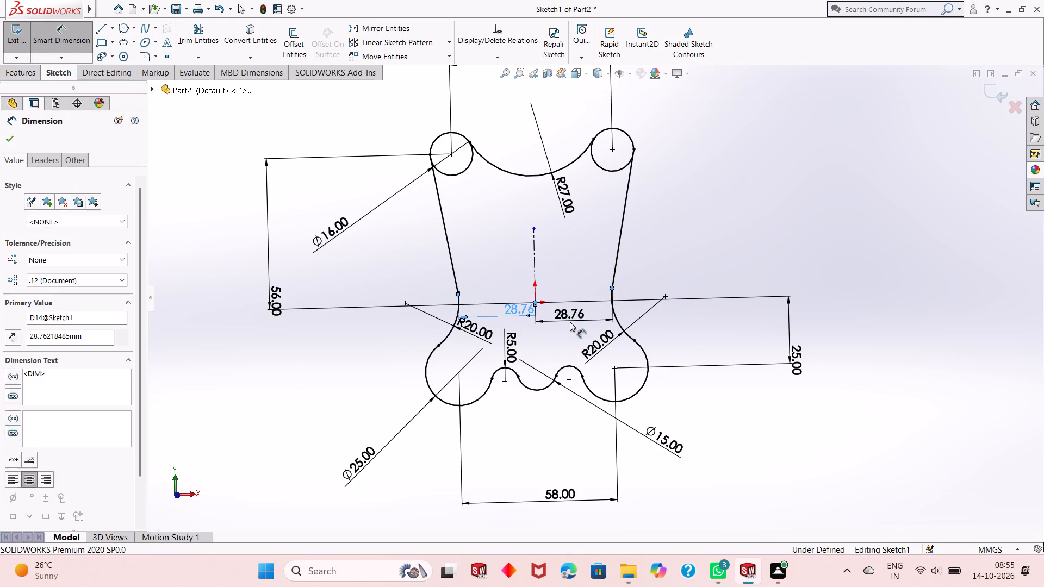
pyautogui.press('Return')
pyautogui.rightClick(672, 166)
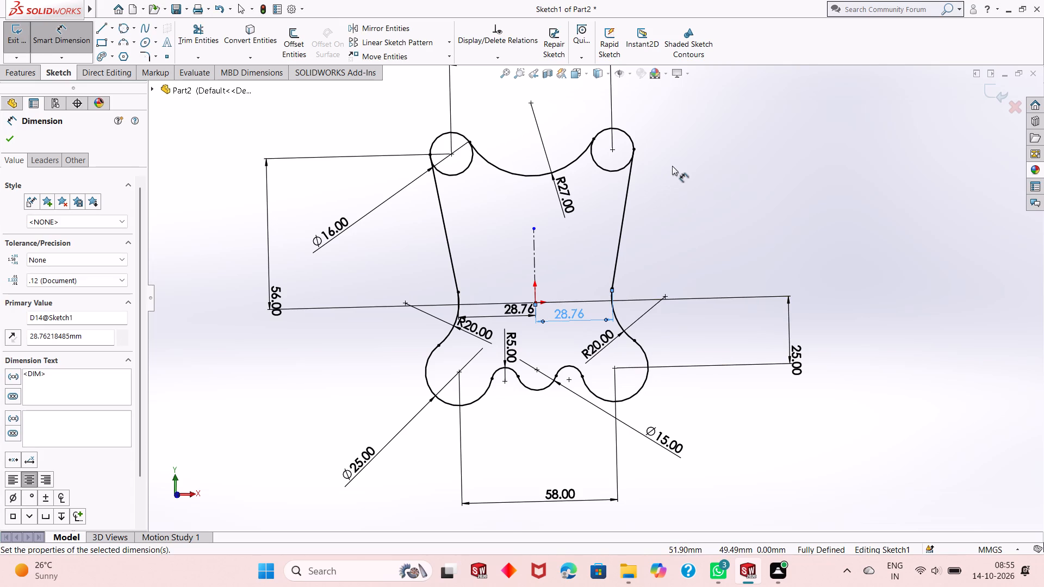
pyautogui.click(703, 203)
pyautogui.scroll(2, 550, 317)
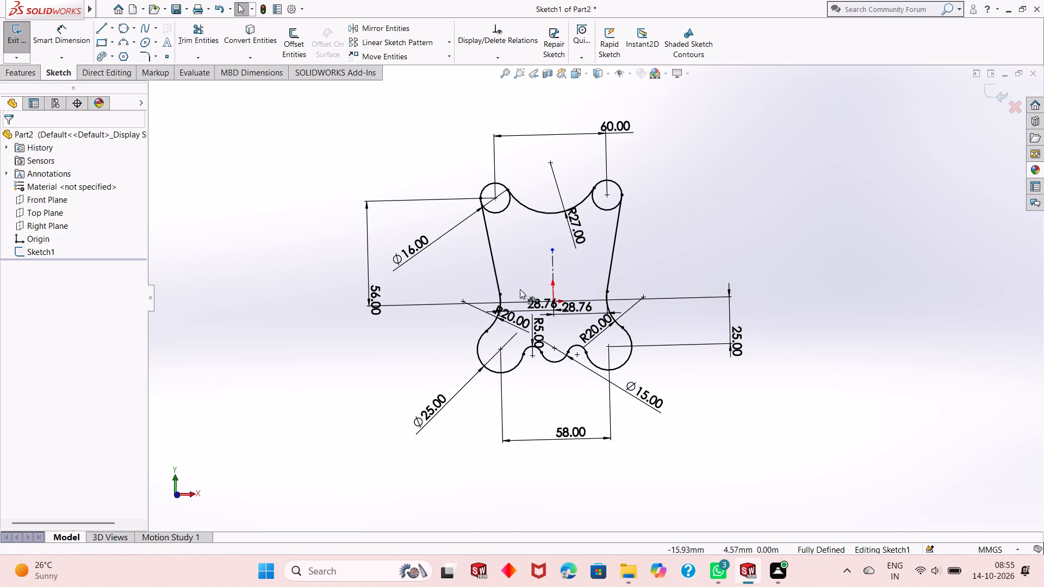
# Extrude the main body region of the sketch, excluding the full upper circles, as a blind boss 10 mm deep.
pyautogui.click(35, 76)
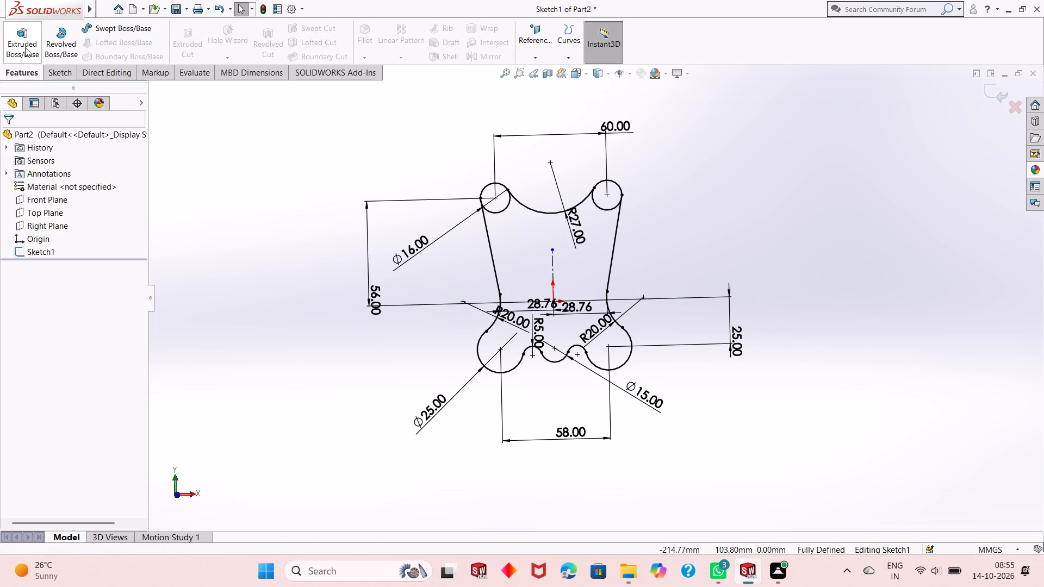
pyautogui.click(25, 47)
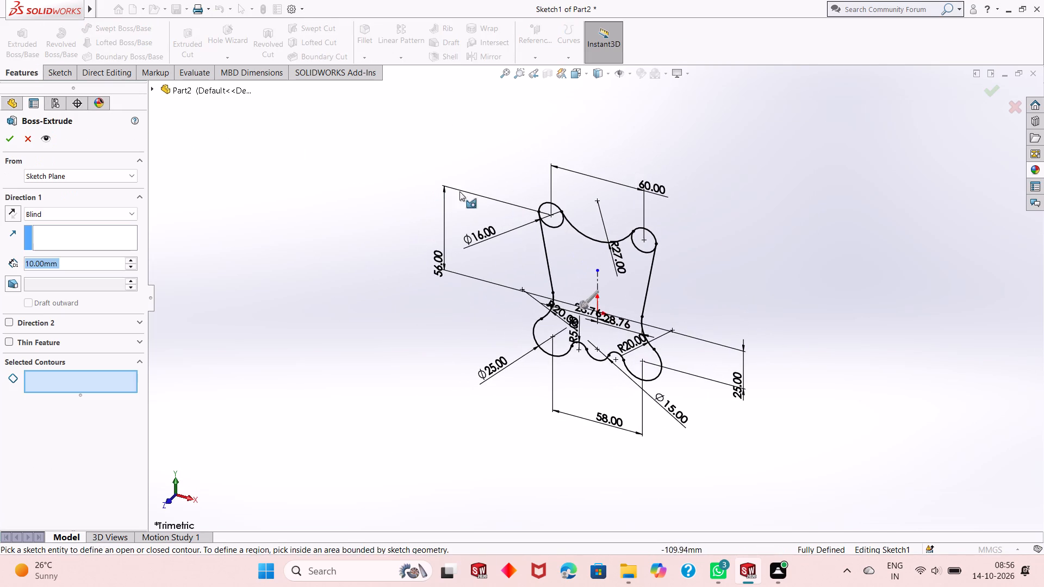
pyautogui.click(562, 247)
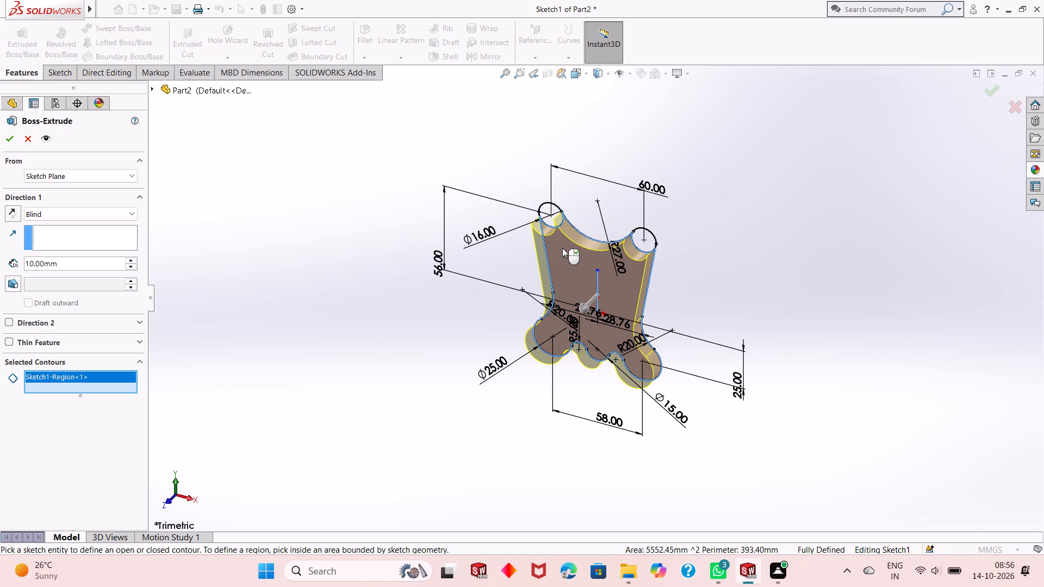
pyautogui.write('10')
pyautogui.press('Return')
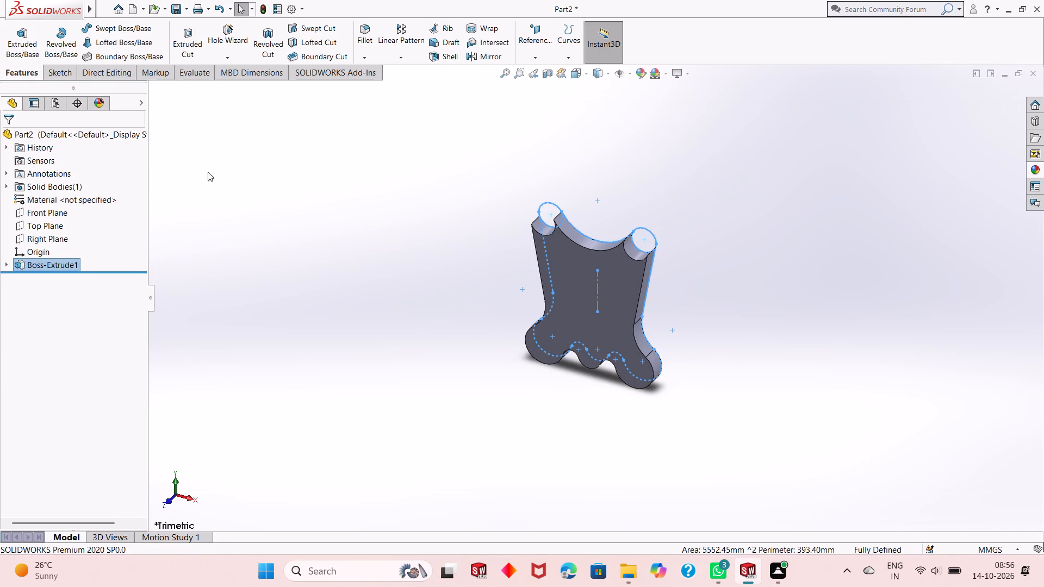
# Extrude the two upper circle regions of the existing sketch as a blind boss 15 mm deep, merged with the body.
pyautogui.click(35, 47)
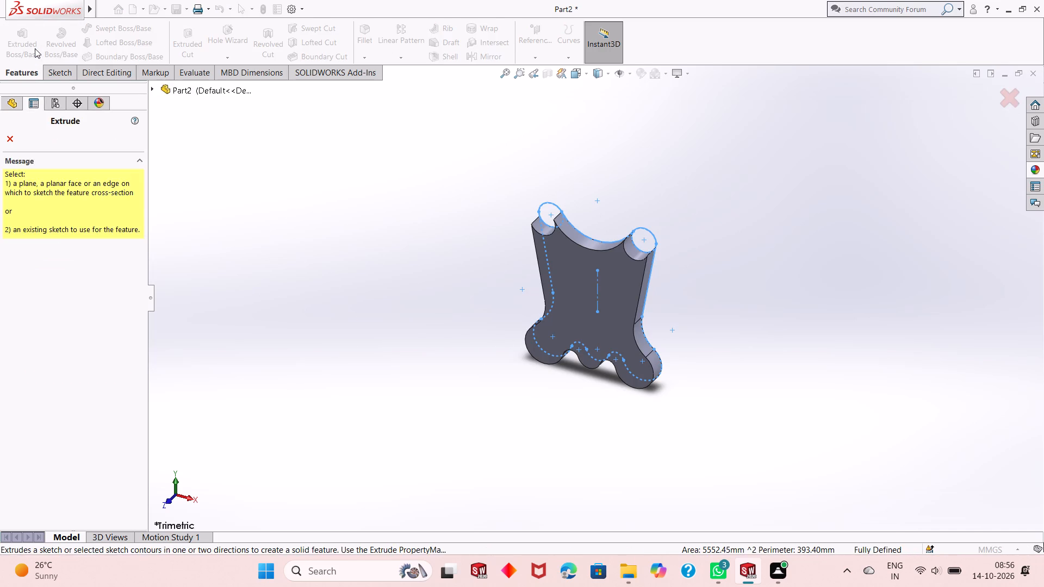
pyautogui.click(151, 84)
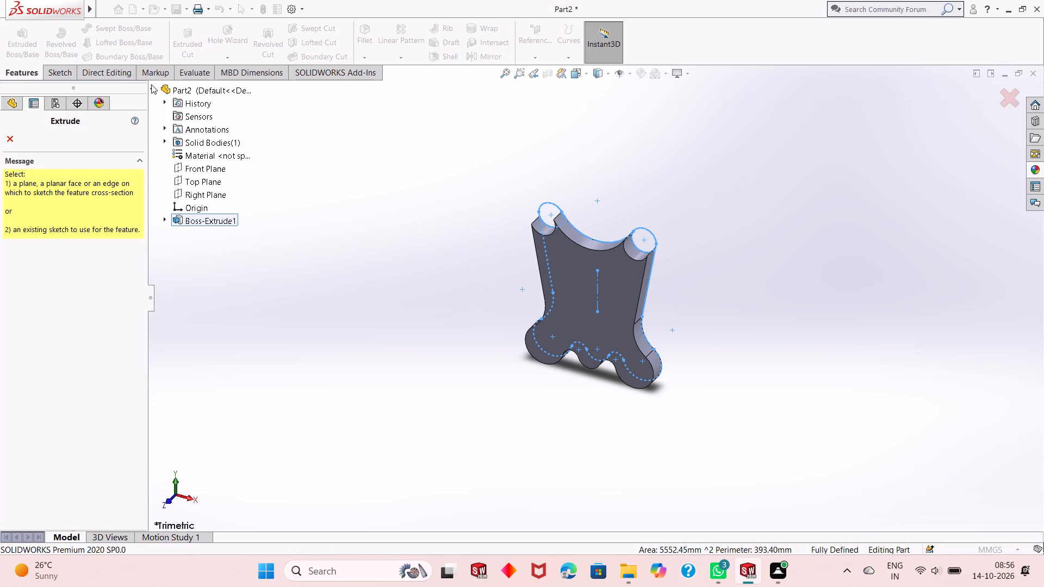
pyautogui.click(164, 219)
pyautogui.click(192, 229)
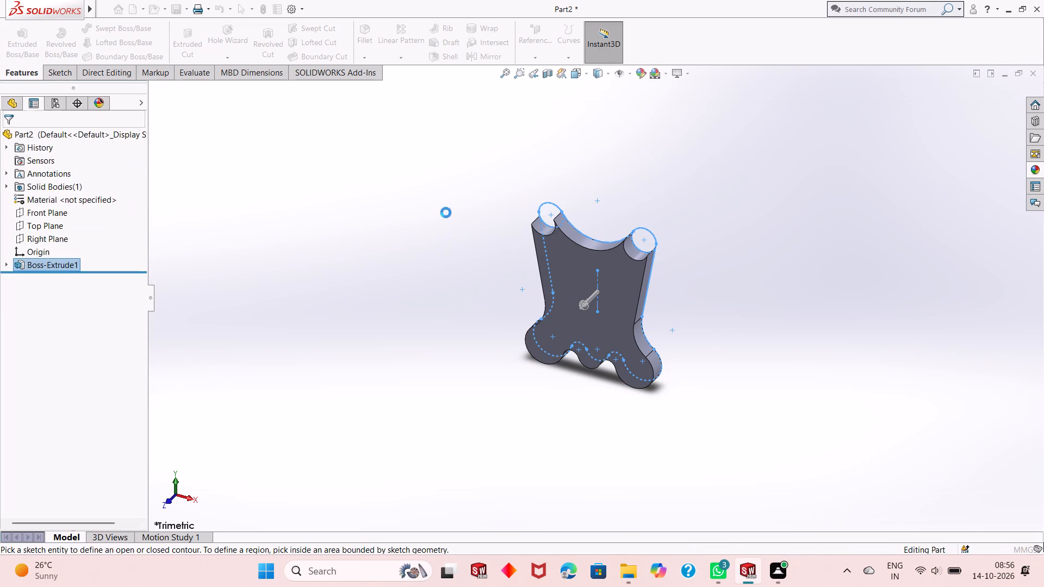
pyautogui.click(544, 208)
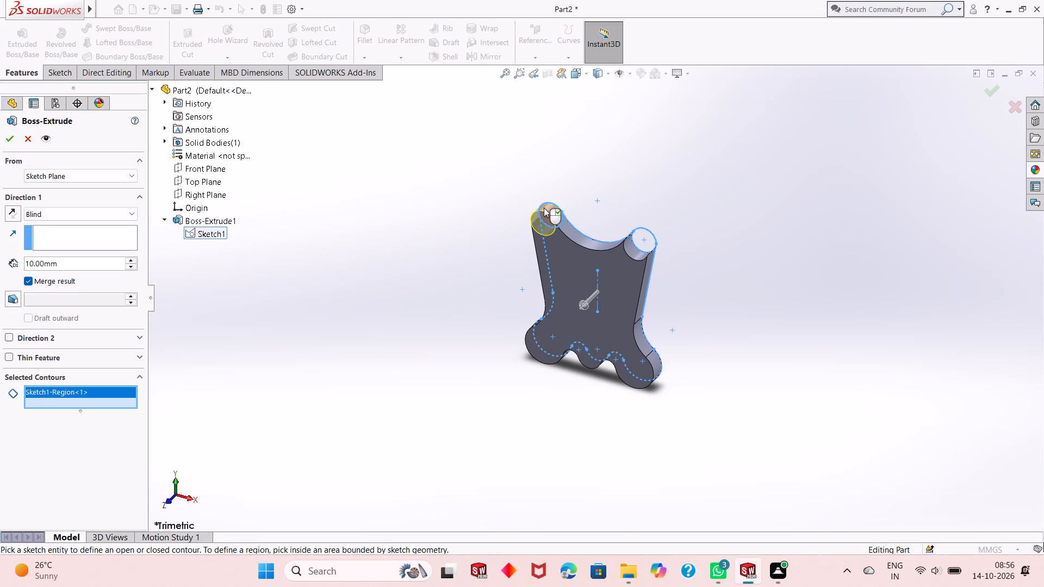
pyautogui.click(639, 240)
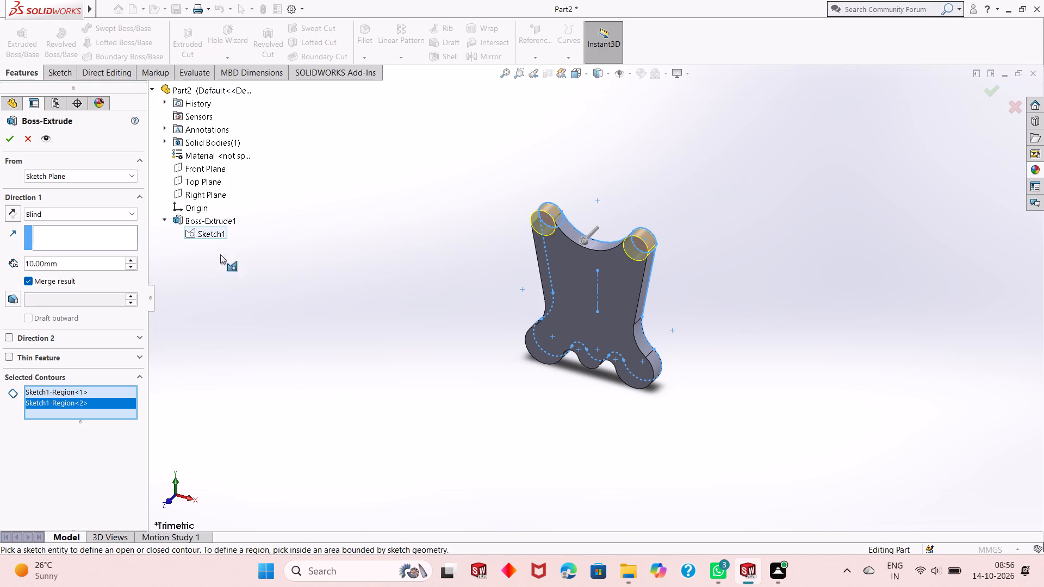
pyautogui.doubleClick(53, 261)
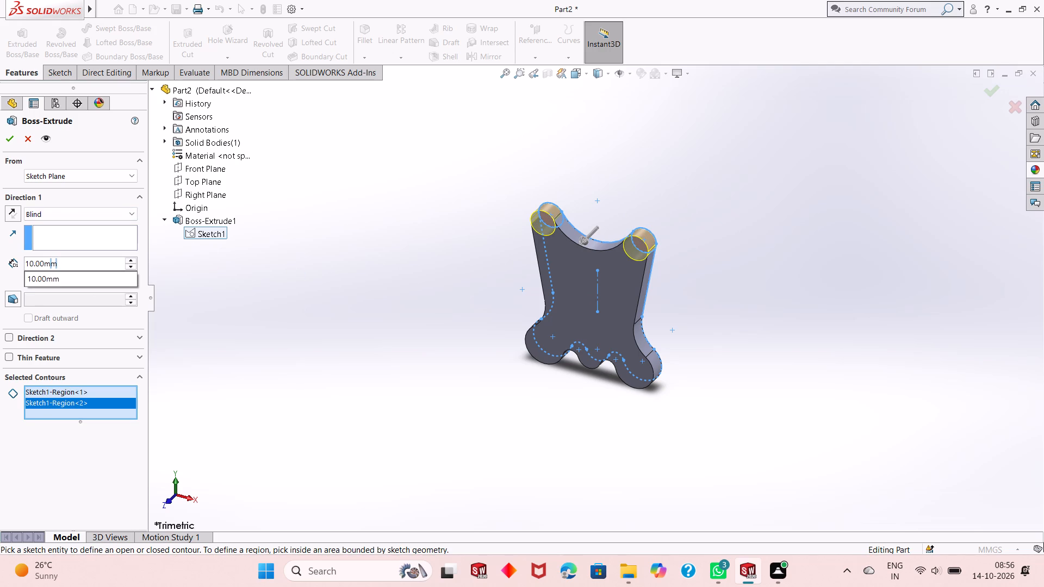
pyautogui.write('15')
pyautogui.press('Return')
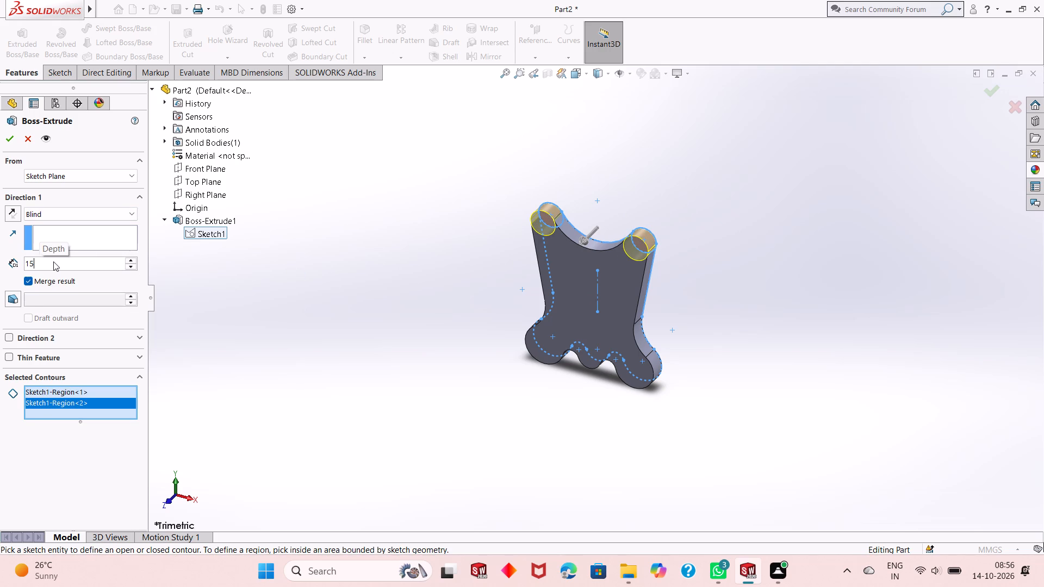
pyautogui.click(8, 143)
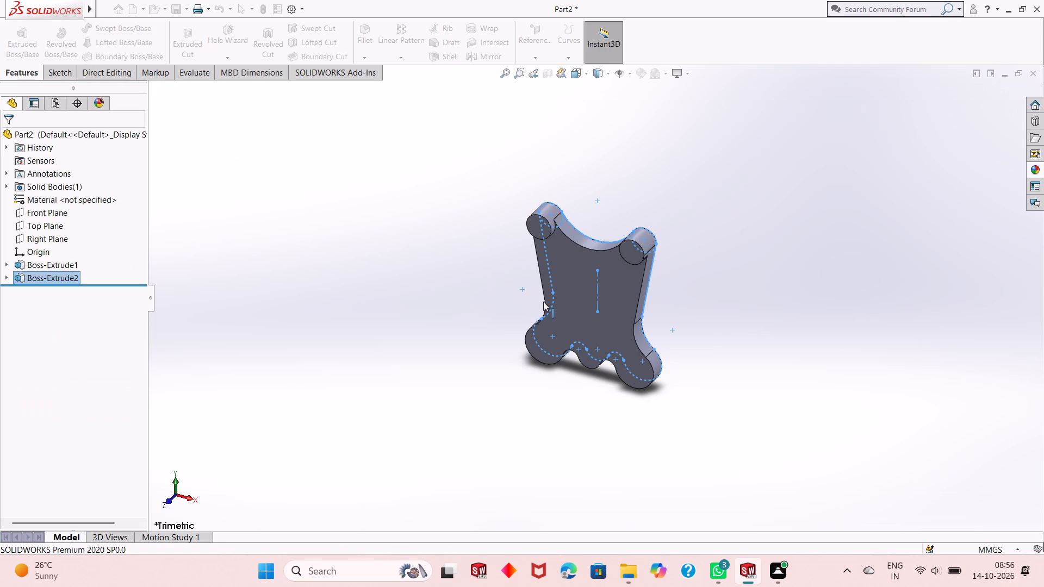
pyautogui.press('Escape')
# Start a new sketch on the large front face of the 10 mm body.
pyautogui.moveTo(498, 322); pyautogui.dragTo(641, 284, button='middle')
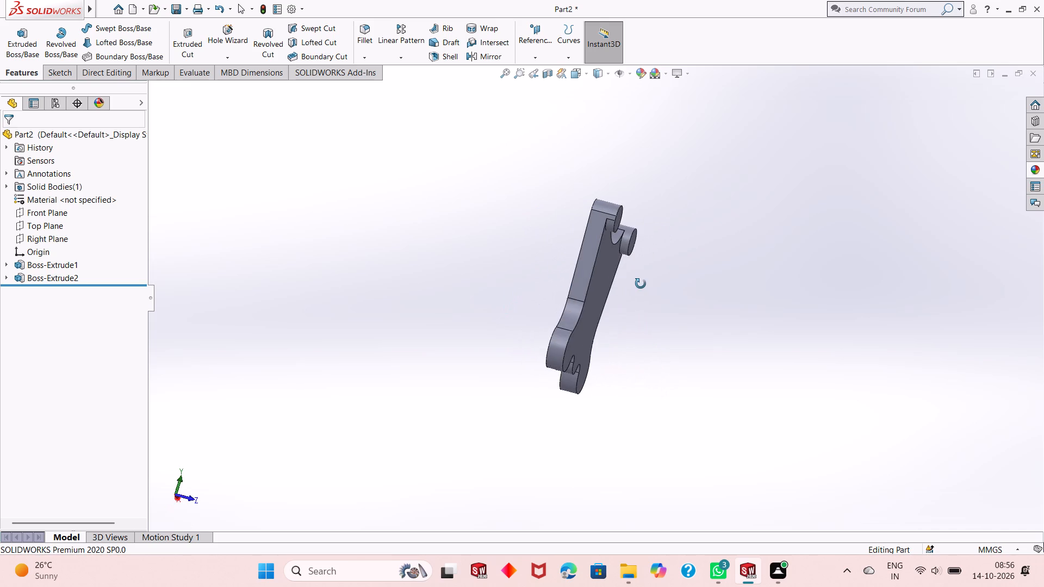
pyautogui.moveTo(641, 284); pyautogui.dragTo(629, 327, button='middle')
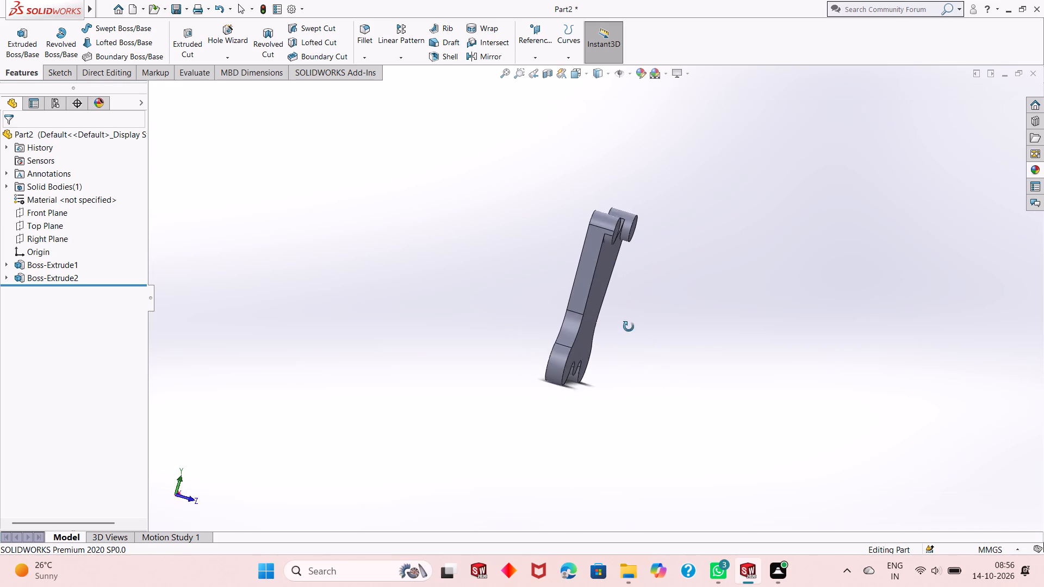
pyautogui.moveTo(629, 327); pyautogui.dragTo(683, 310, button='middle')
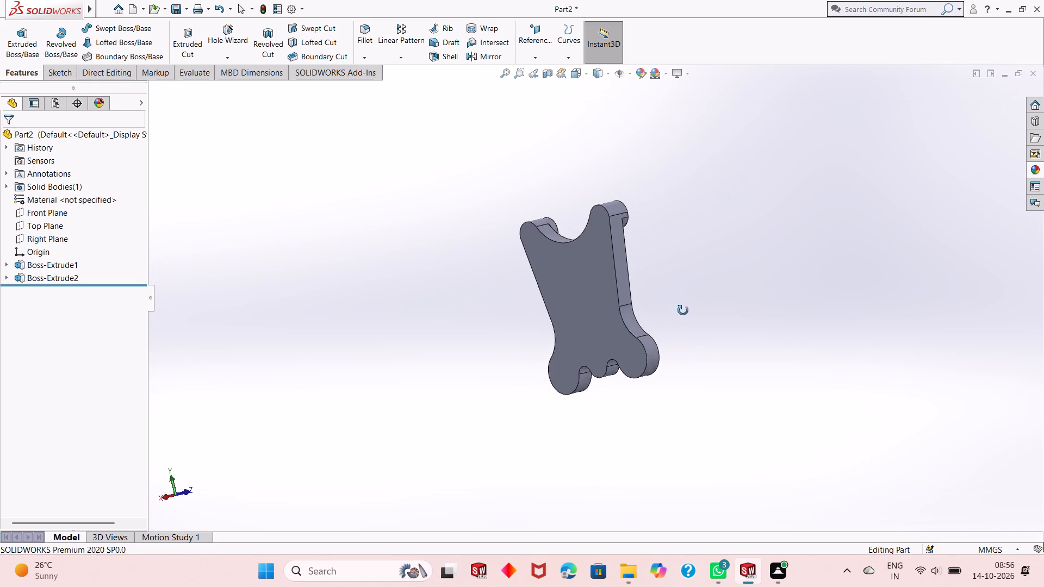
pyautogui.moveTo(683, 310); pyautogui.dragTo(542, 347, button='middle')
pyautogui.scroll(-1, 644, 295)
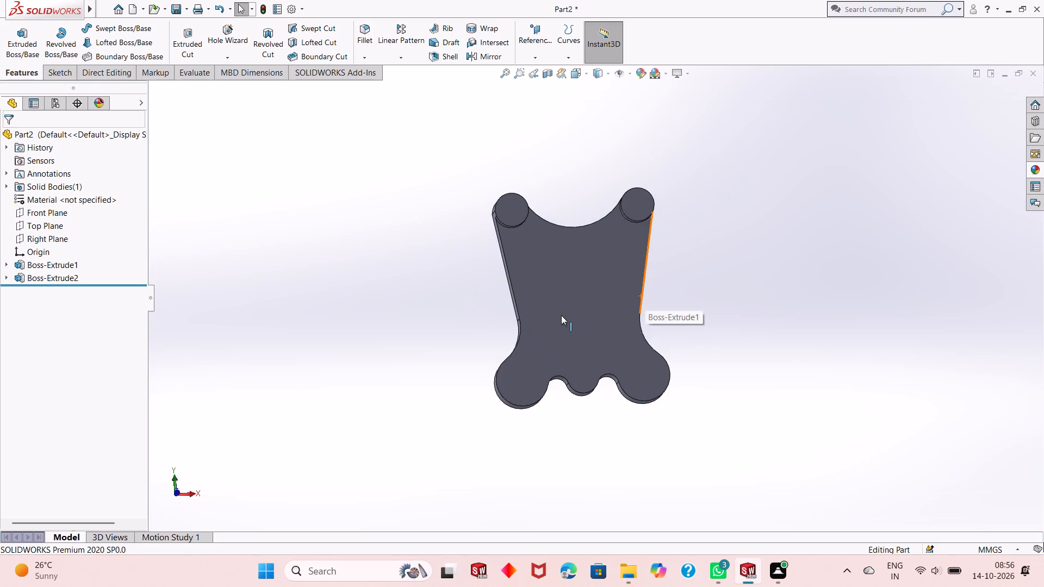
pyautogui.click(561, 315)
pyautogui.click(604, 284)
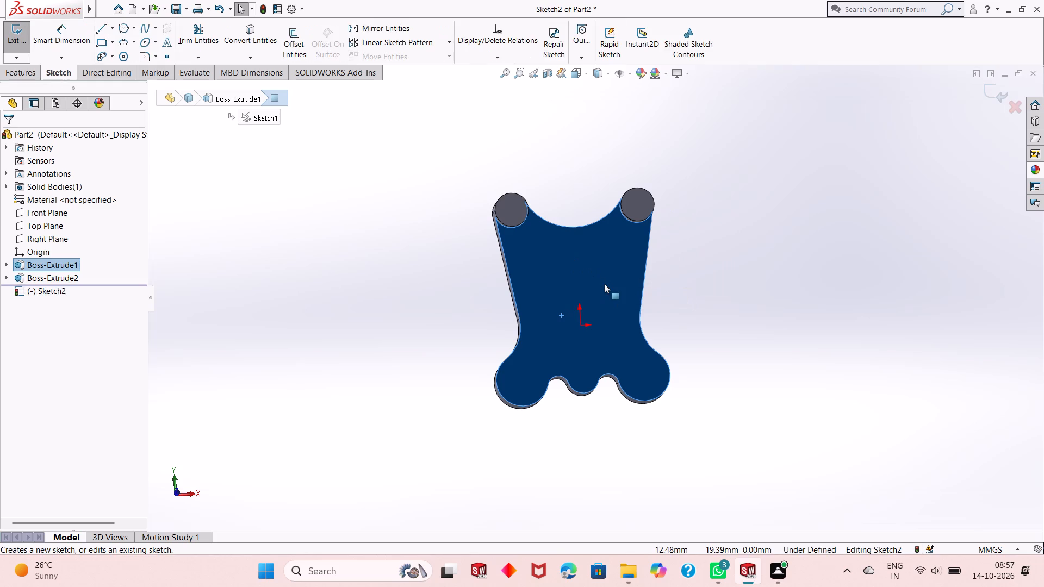
pyautogui.hotkey('ctrl', '8')
pyautogui.scroll(1, 648, 423)
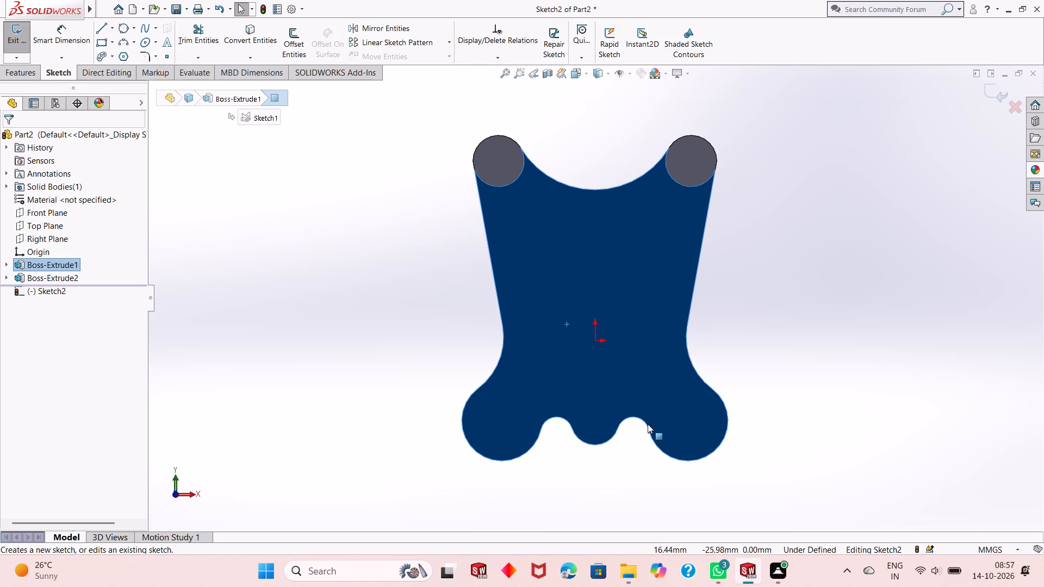
pyautogui.press('Escape')
pyautogui.scroll(1, 648, 424)
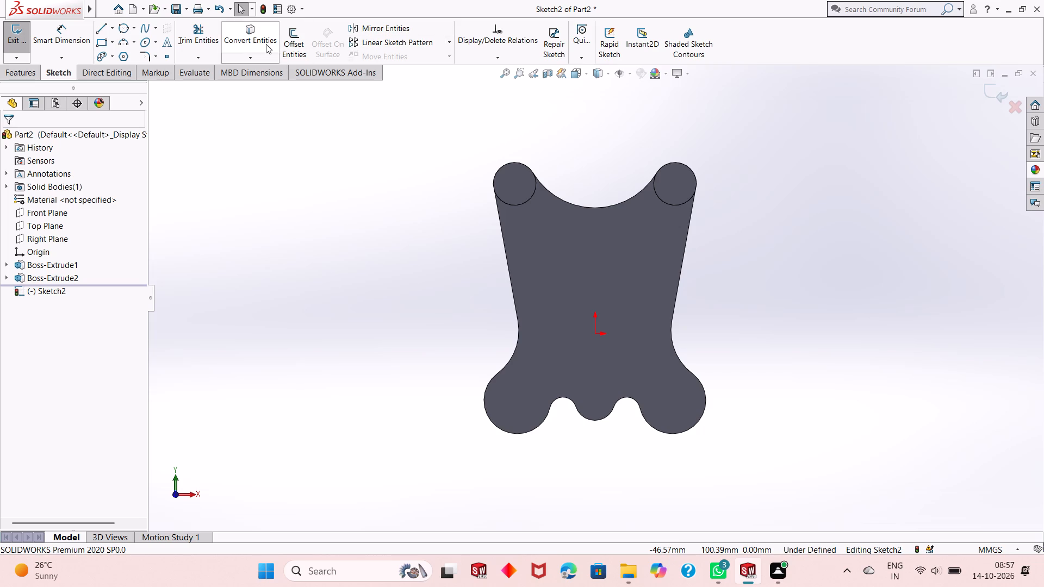
# Sketch a circle about 52 mm in diameter centred on the origin.
pyautogui.click(133, 32)
pyautogui.click(138, 43)
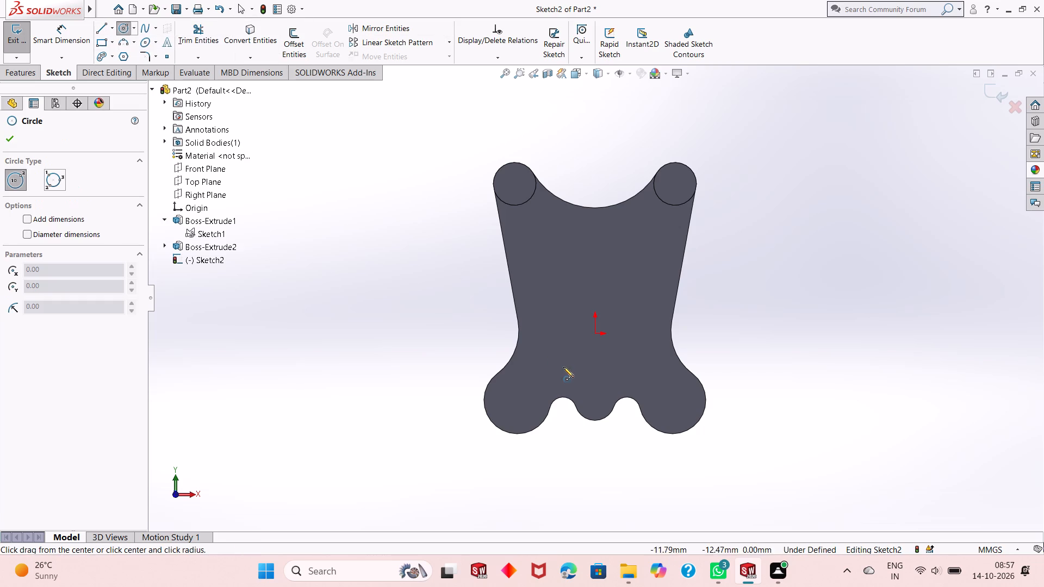
pyautogui.click(595, 335)
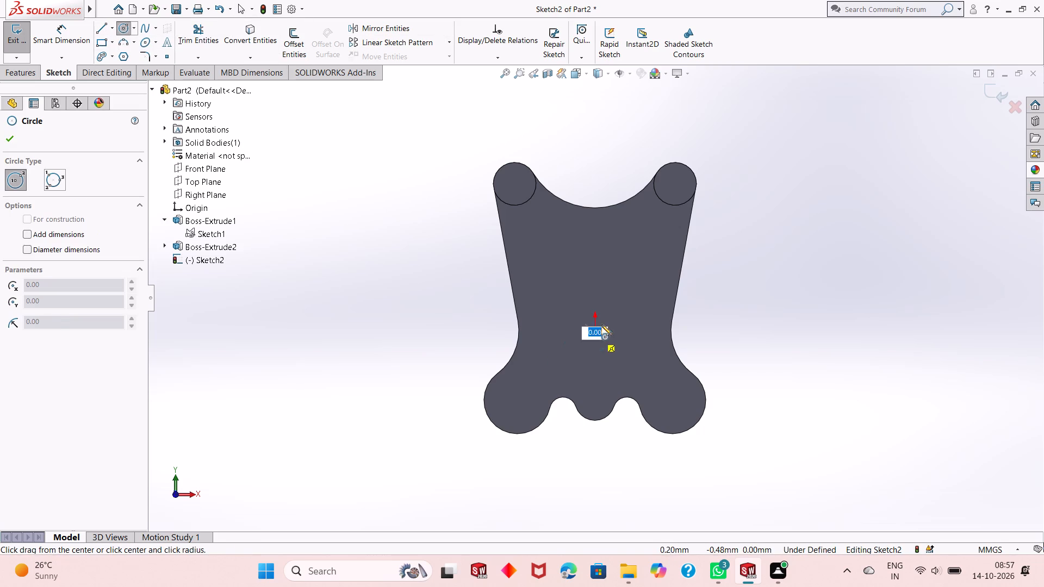
pyautogui.click(639, 279)
pyautogui.press('Escape')
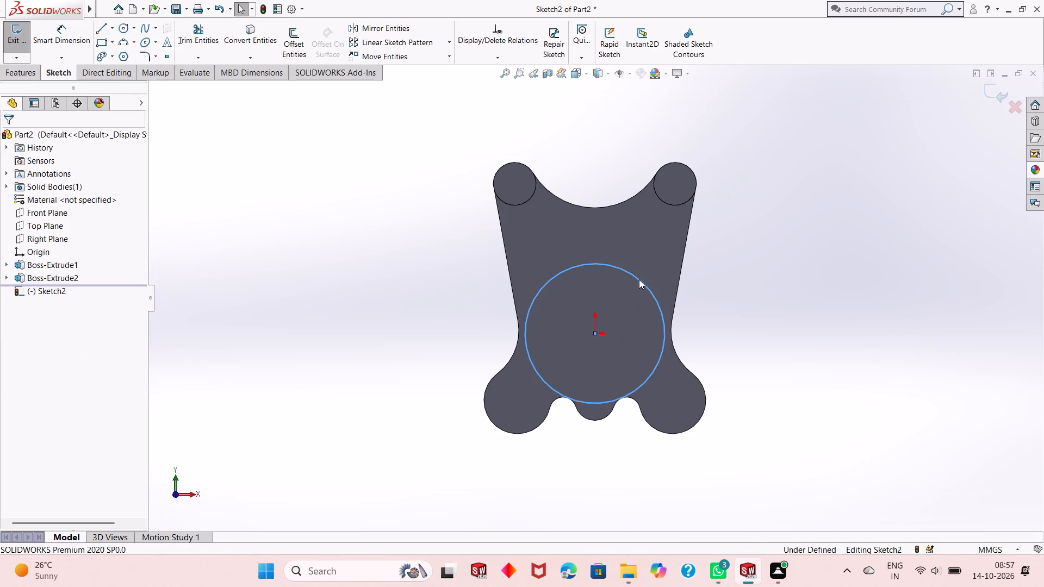
pyautogui.press('Escape')
# Dimension the circle's diameter as 55 mm.
pyautogui.click(51, 31)
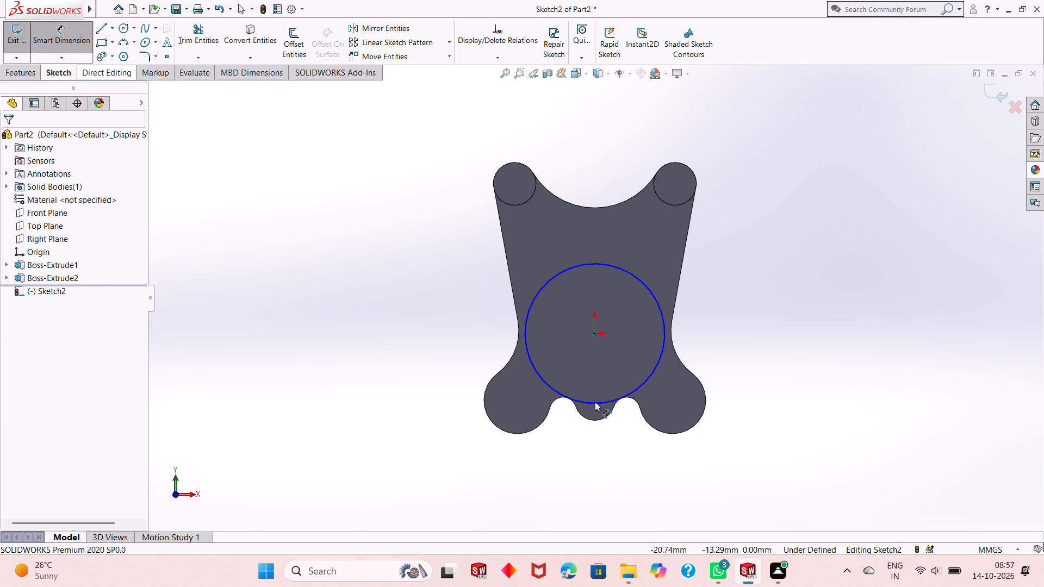
pyautogui.click(653, 369)
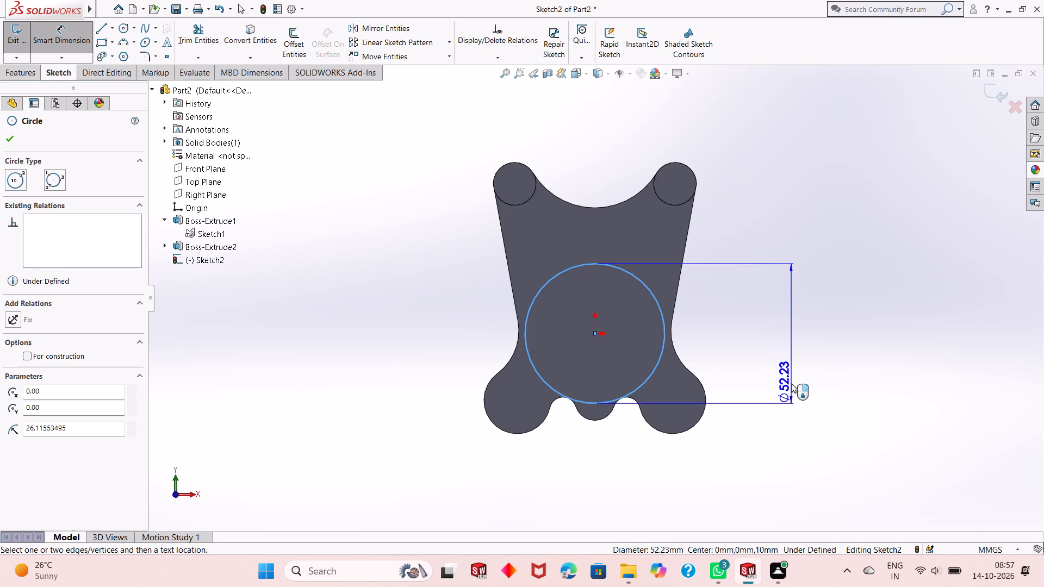
pyautogui.click(796, 400)
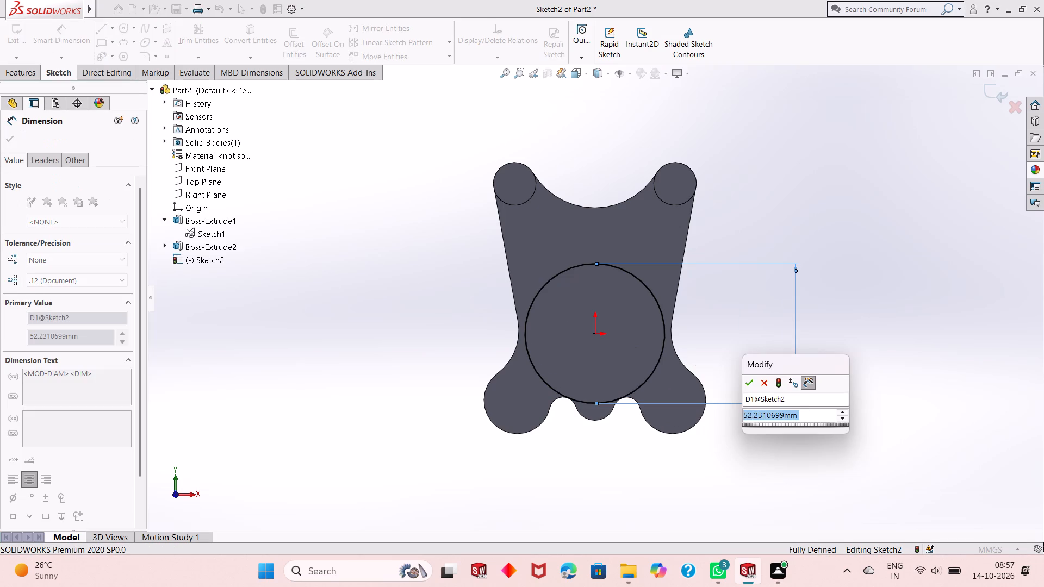
pyautogui.write('55')
pyautogui.press('Return')
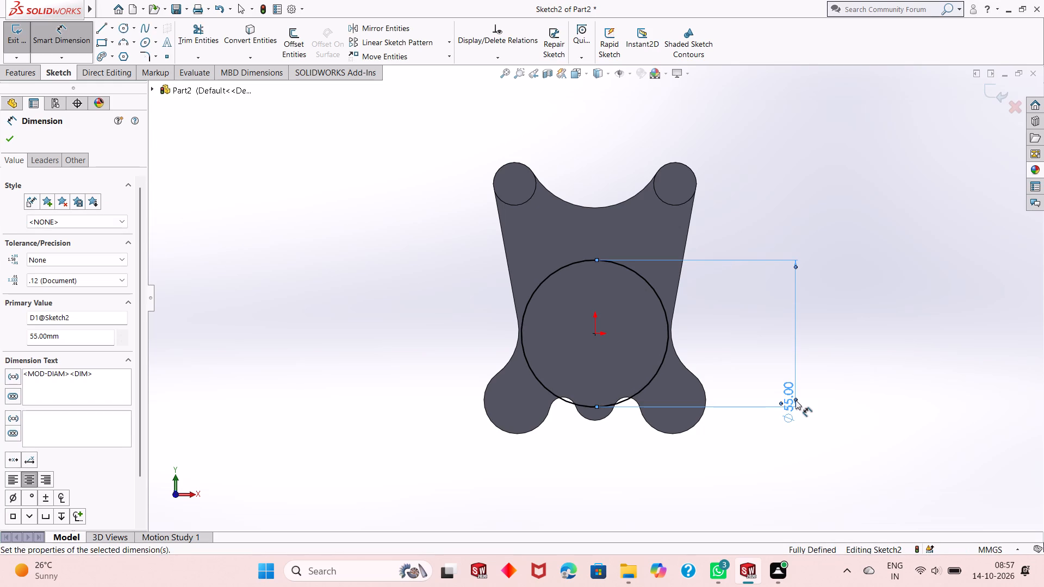
pyautogui.press('Escape')
pyautogui.press('Escape')
pyautogui.press('Escape')
pyautogui.press('Escape')
pyautogui.press('Escape')
pyautogui.press('Escape')
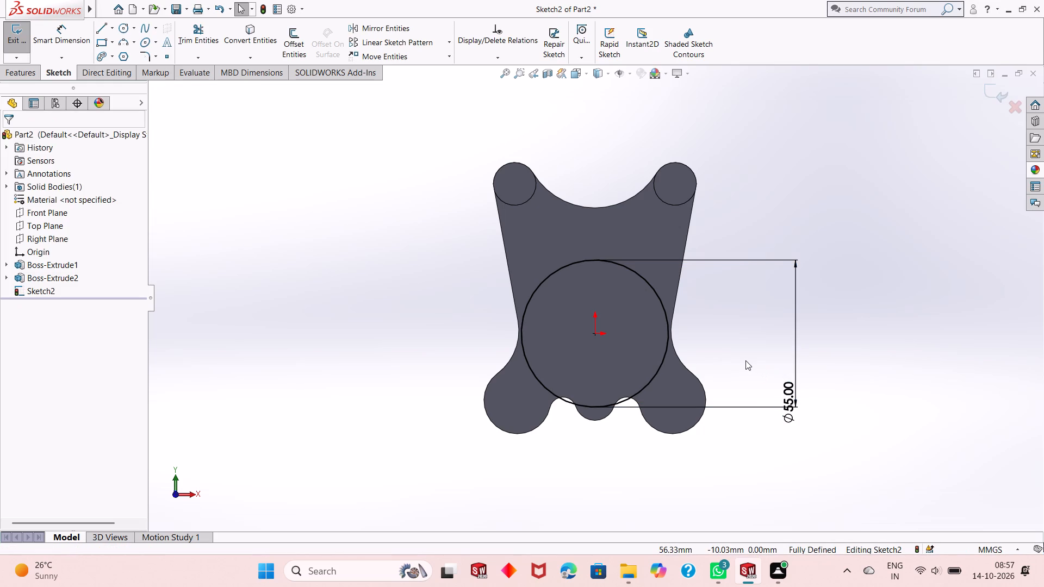
pyautogui.press('Escape')
pyautogui.press('Escape')
pyautogui.press('Escape')
pyautogui.press('Escape')
pyautogui.press('Escape')
pyautogui.press('Escape')
pyautogui.press('Escape')
pyautogui.press('Escape')
pyautogui.press('Escape')
pyautogui.press('Escape')
pyautogui.press('Escape')
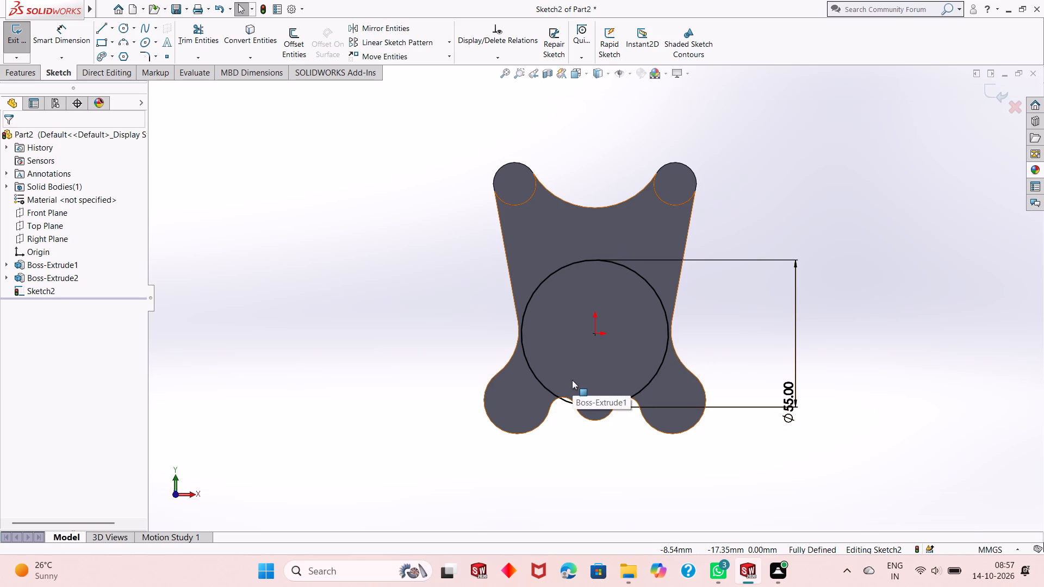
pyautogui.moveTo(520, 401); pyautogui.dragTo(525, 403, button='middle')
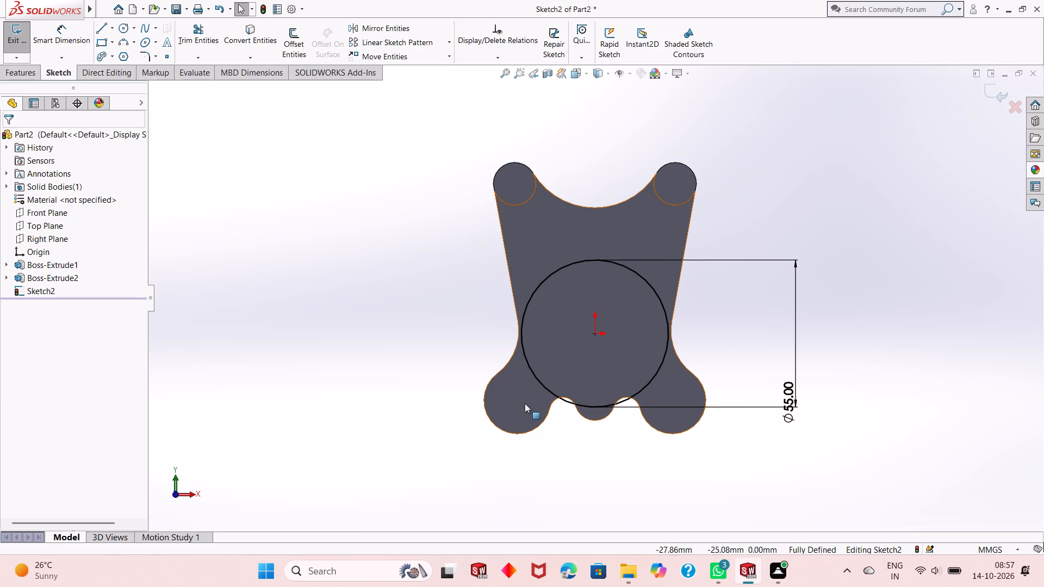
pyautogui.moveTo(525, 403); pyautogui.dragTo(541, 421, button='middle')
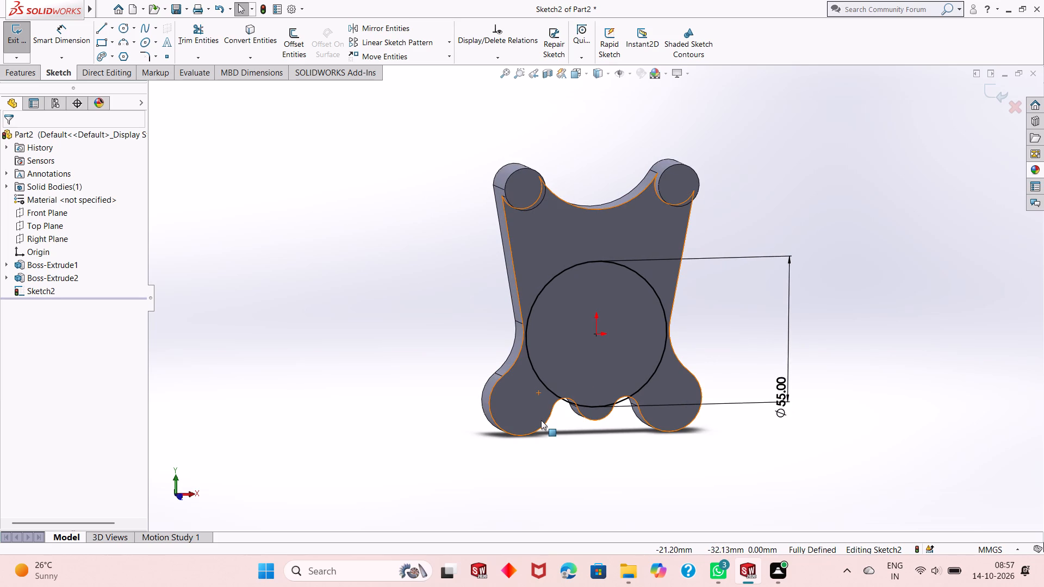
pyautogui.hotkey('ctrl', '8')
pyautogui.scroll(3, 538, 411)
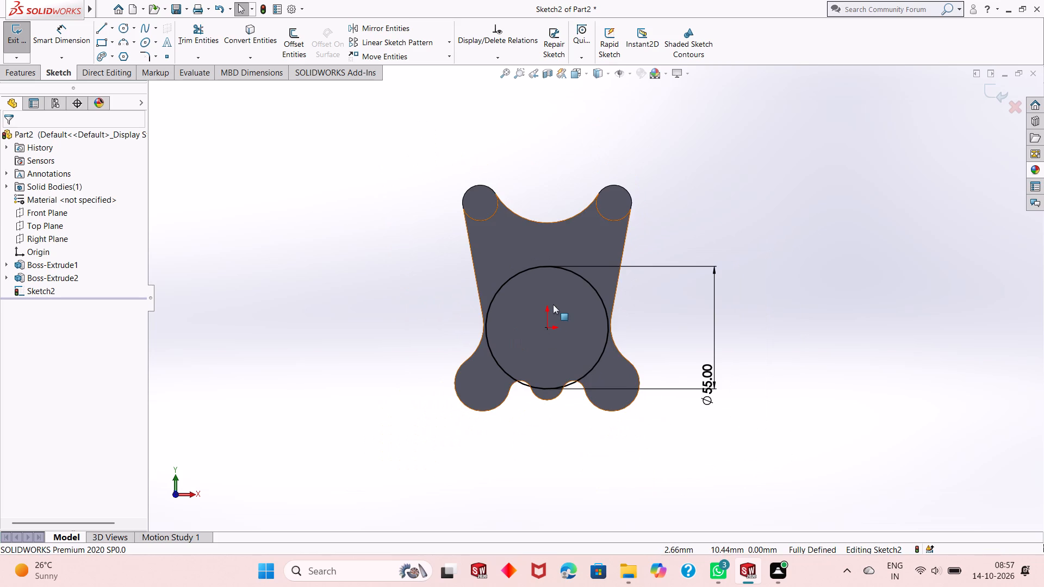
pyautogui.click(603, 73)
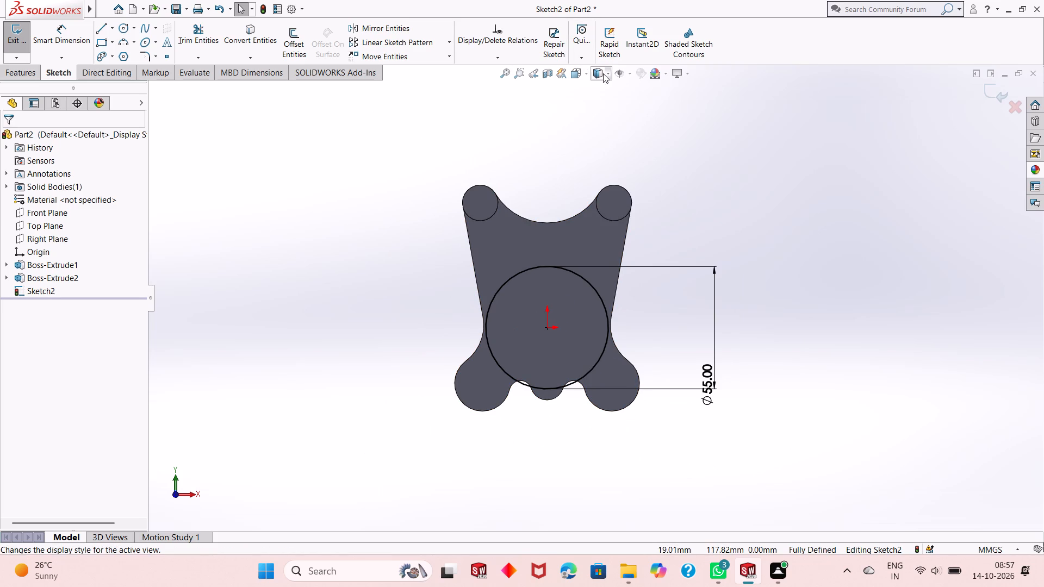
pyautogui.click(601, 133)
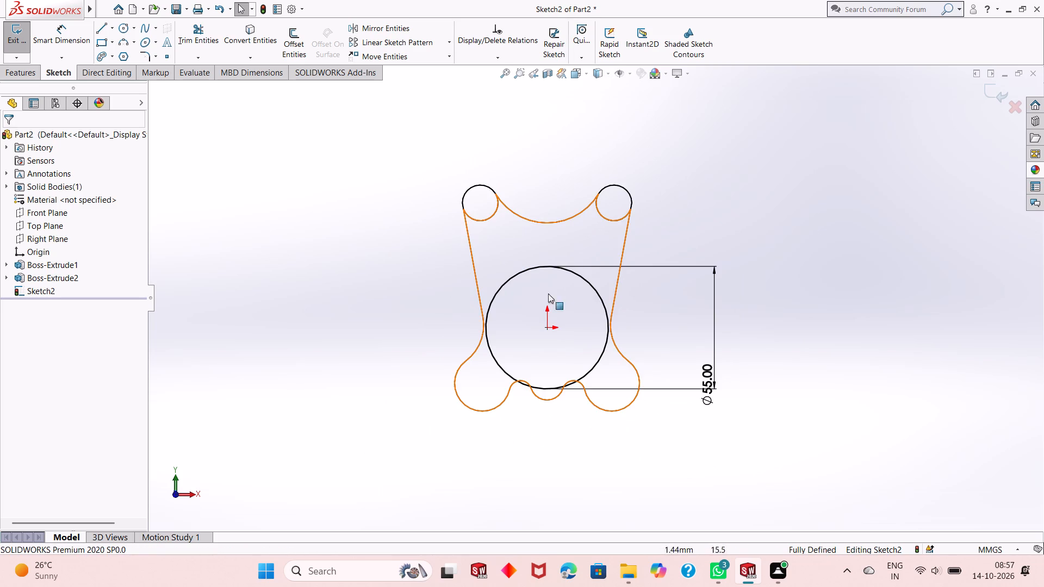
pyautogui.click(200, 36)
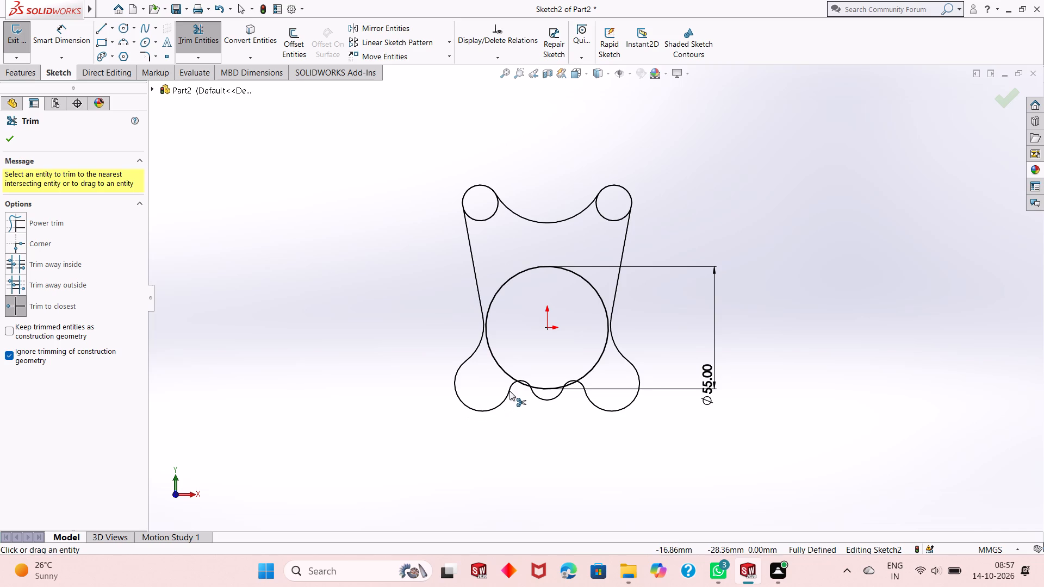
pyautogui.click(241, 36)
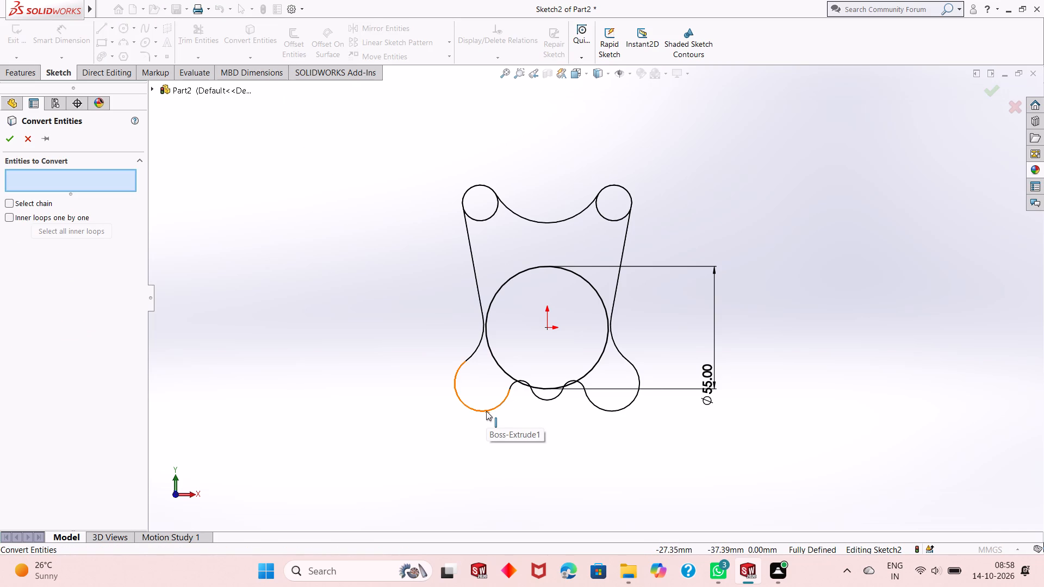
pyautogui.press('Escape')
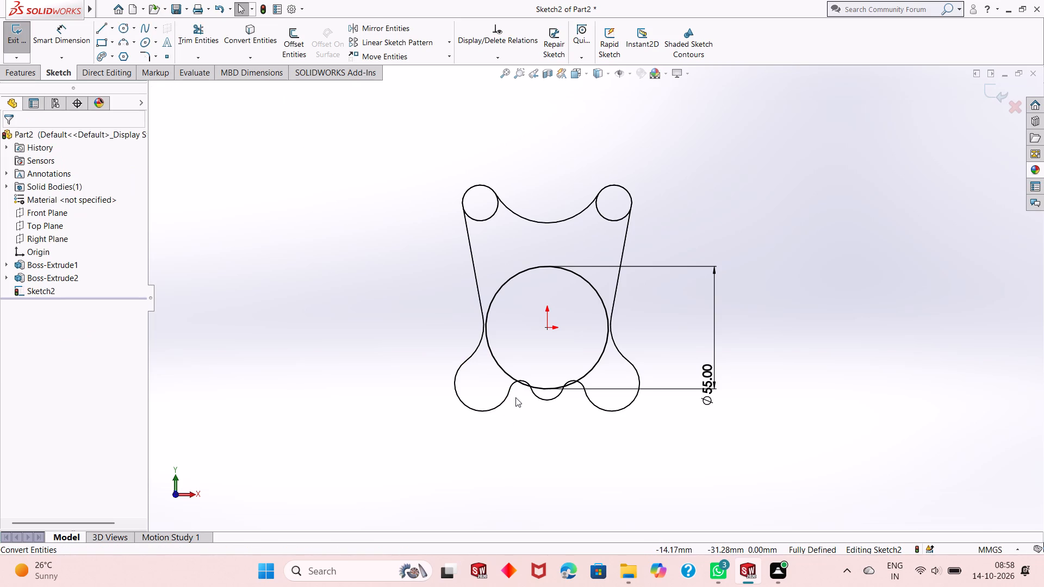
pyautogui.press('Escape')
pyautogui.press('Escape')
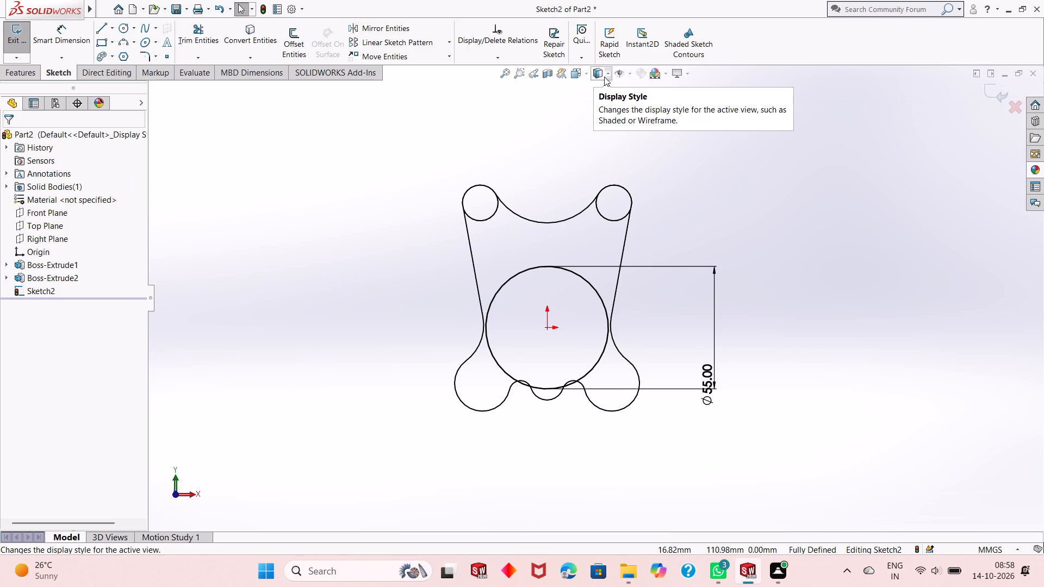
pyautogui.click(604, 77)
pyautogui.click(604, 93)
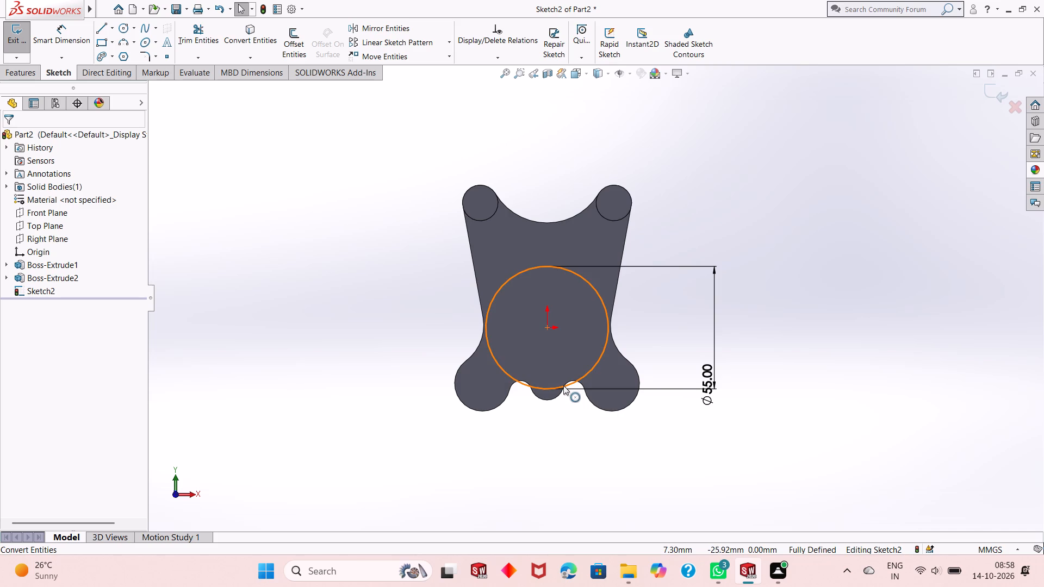
# Sketch two circles of 12.5 mm radius, each centred on and matching one of the two large lower lobes.
pyautogui.press('Escape')
pyautogui.scroll(-1, 564, 394)
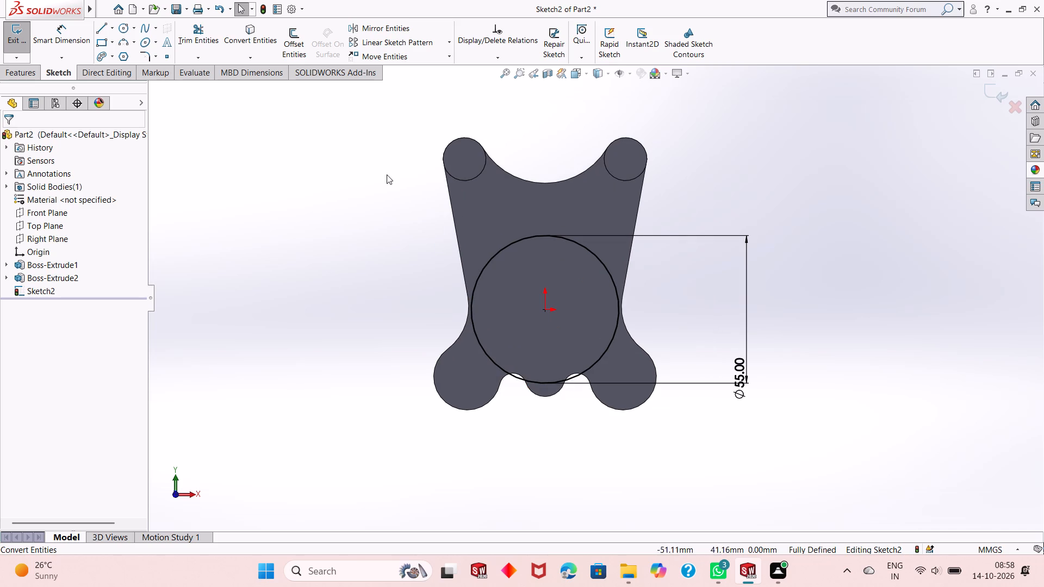
pyautogui.click(118, 30)
pyautogui.click(468, 377)
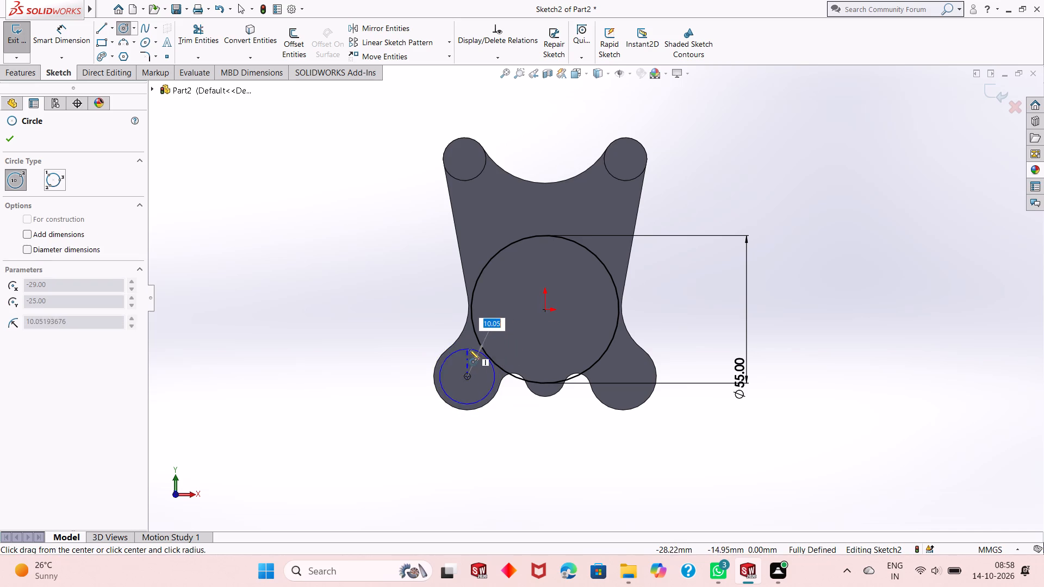
pyautogui.click(435, 390)
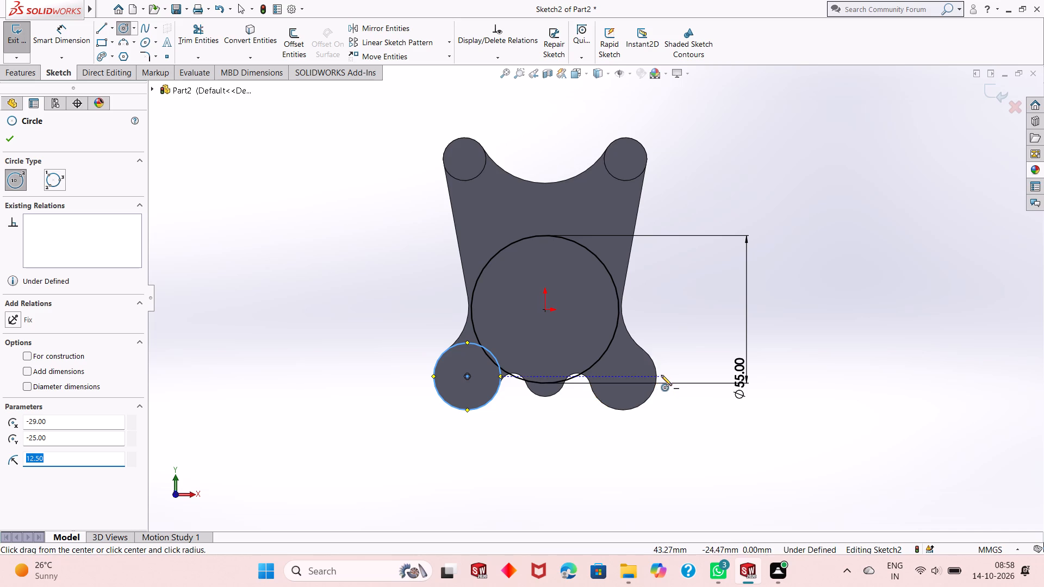
pyautogui.click(623, 377)
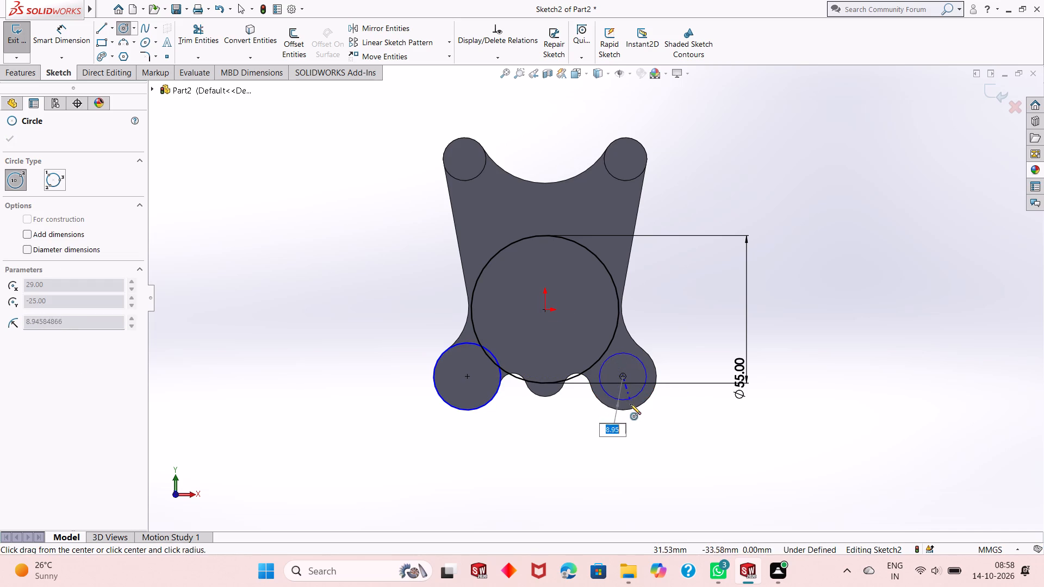
pyautogui.click(632, 412)
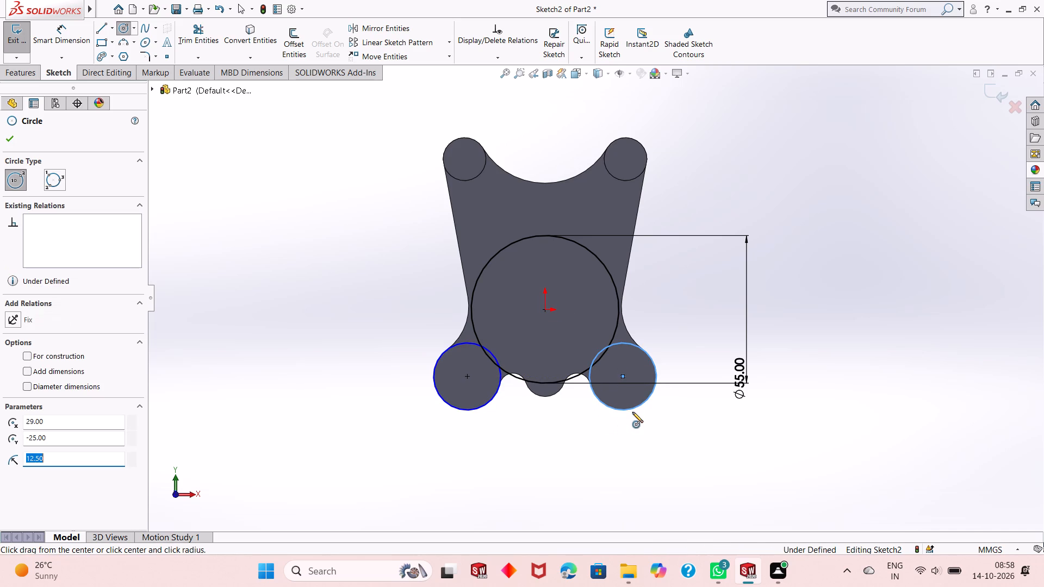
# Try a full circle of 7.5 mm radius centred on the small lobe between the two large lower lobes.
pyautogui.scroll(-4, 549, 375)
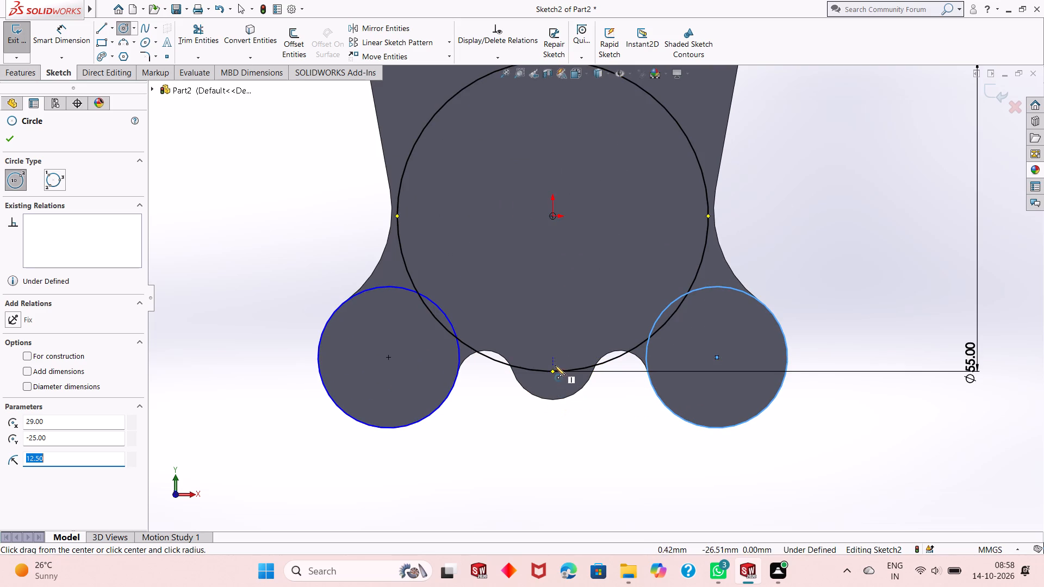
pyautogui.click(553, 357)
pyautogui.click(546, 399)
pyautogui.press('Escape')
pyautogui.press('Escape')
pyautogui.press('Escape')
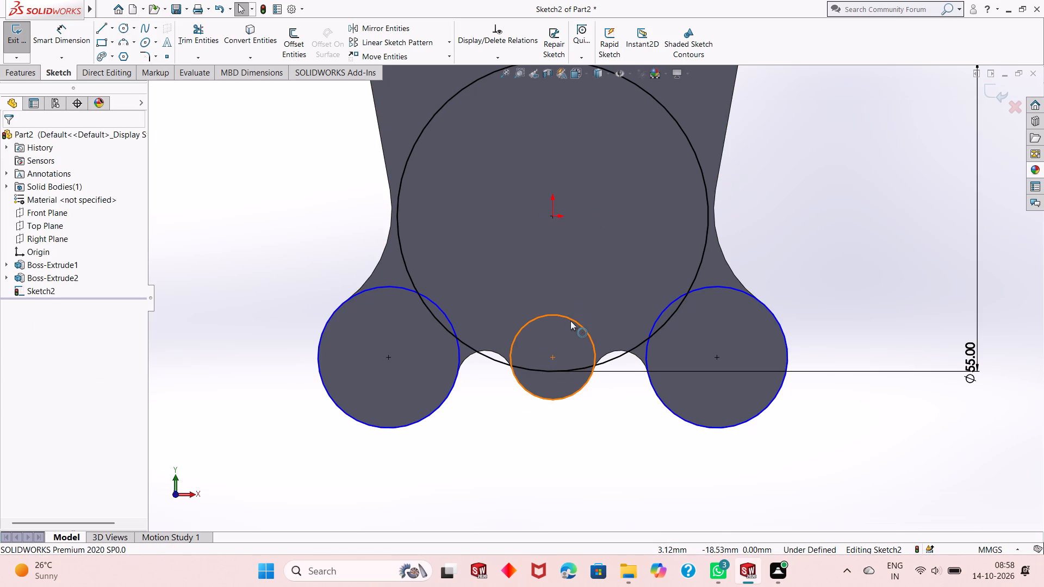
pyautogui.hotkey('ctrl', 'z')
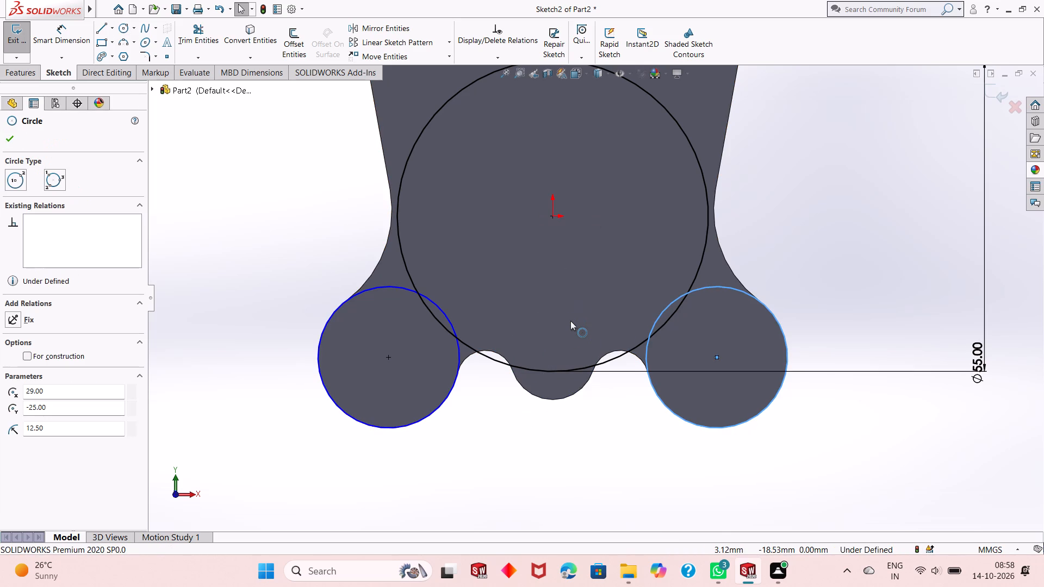
# Switch the model's display style to wireframe.
pyautogui.click(596, 74)
pyautogui.click(596, 140)
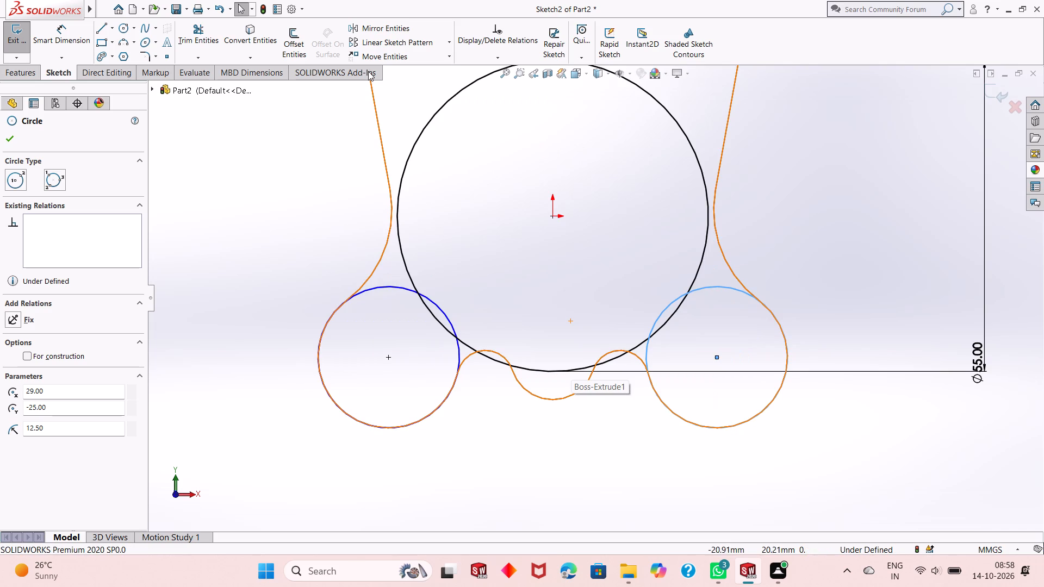
pyautogui.press('Escape')
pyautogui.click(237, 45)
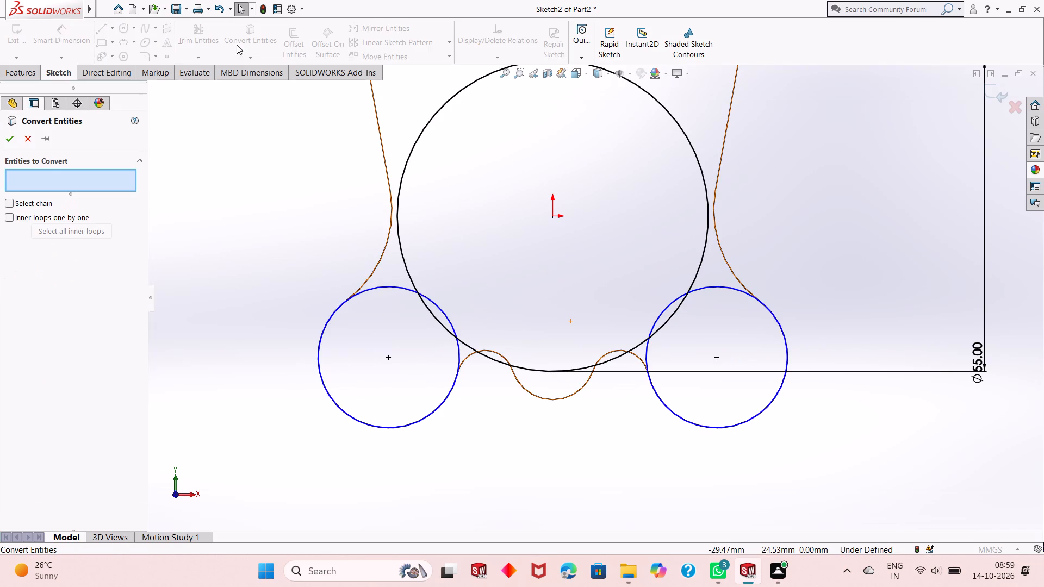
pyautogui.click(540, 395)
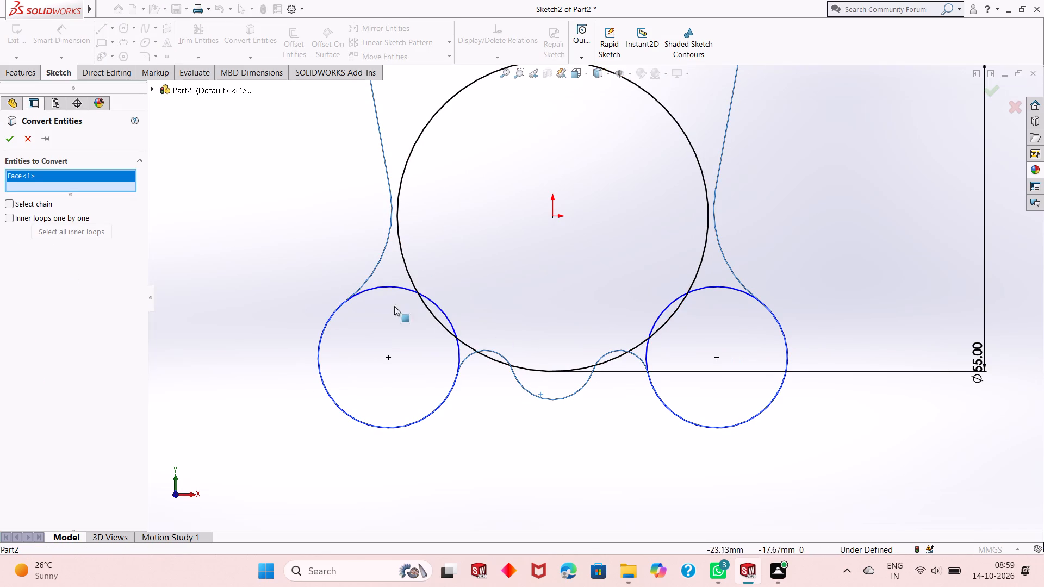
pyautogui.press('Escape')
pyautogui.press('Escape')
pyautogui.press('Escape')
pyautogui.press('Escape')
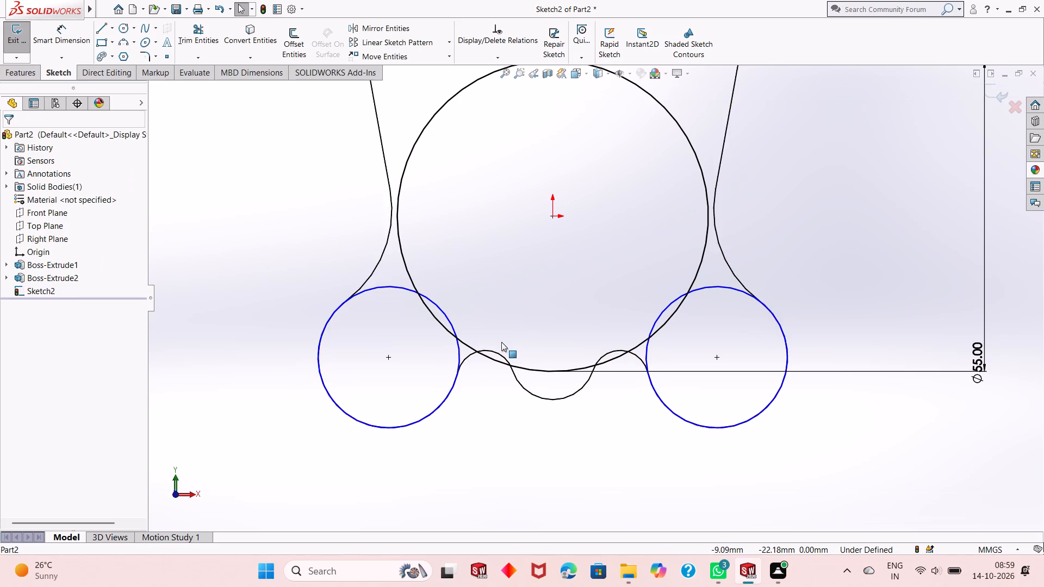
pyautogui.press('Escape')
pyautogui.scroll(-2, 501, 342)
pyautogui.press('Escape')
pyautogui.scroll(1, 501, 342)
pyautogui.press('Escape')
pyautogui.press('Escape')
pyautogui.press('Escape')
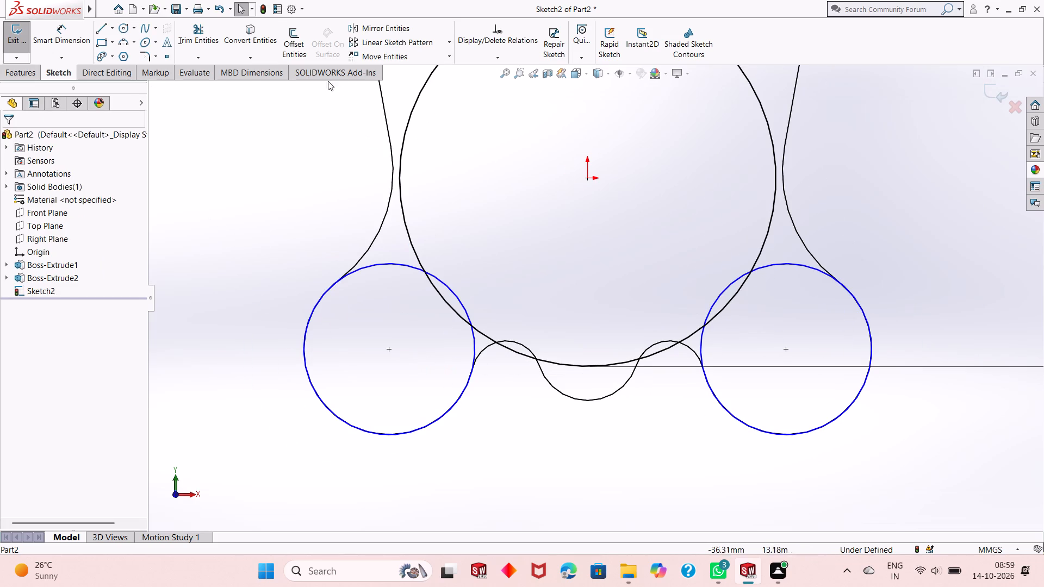
# Convert the small bottom lobe's arc edge and the two concave arc edges beside it into sketch entities.
pyautogui.click(275, 38)
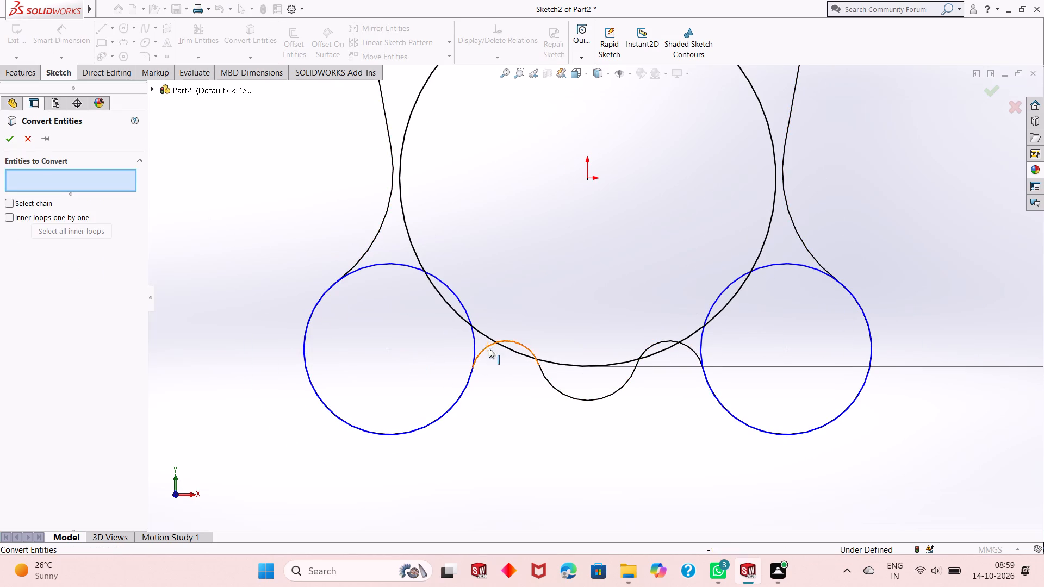
pyautogui.click(562, 394)
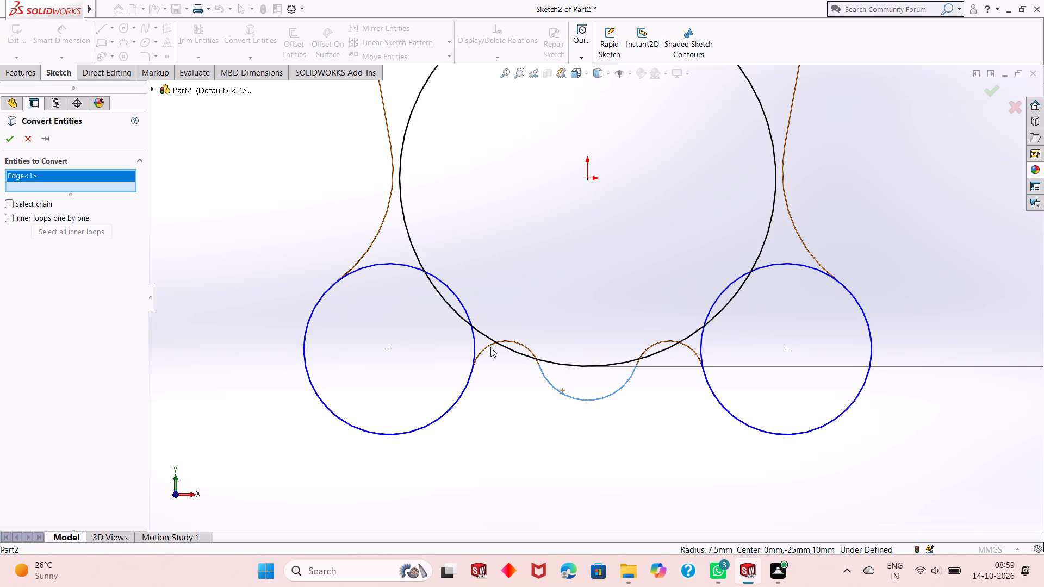
pyautogui.click(490, 347)
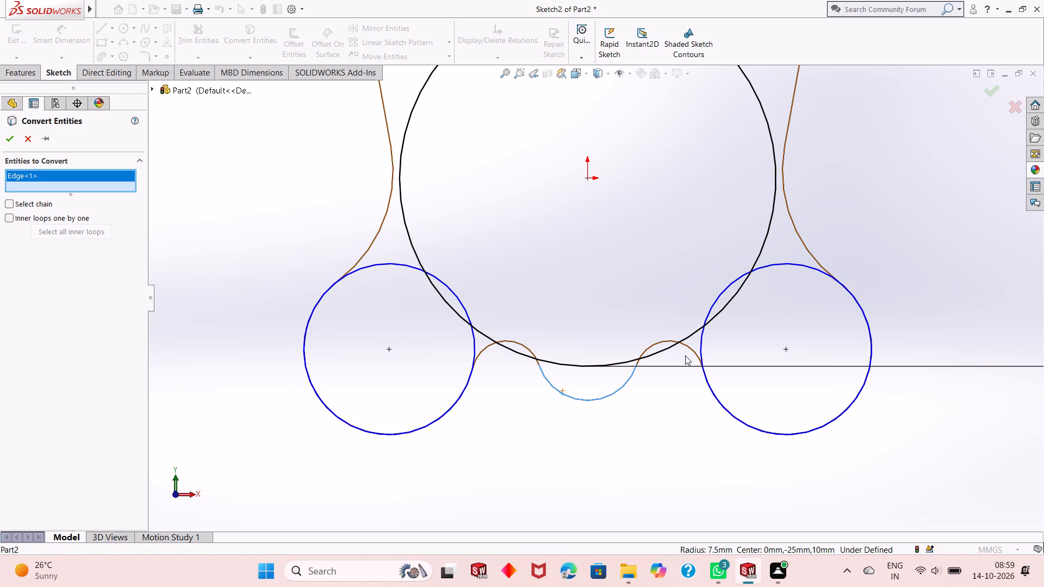
pyautogui.click(694, 349)
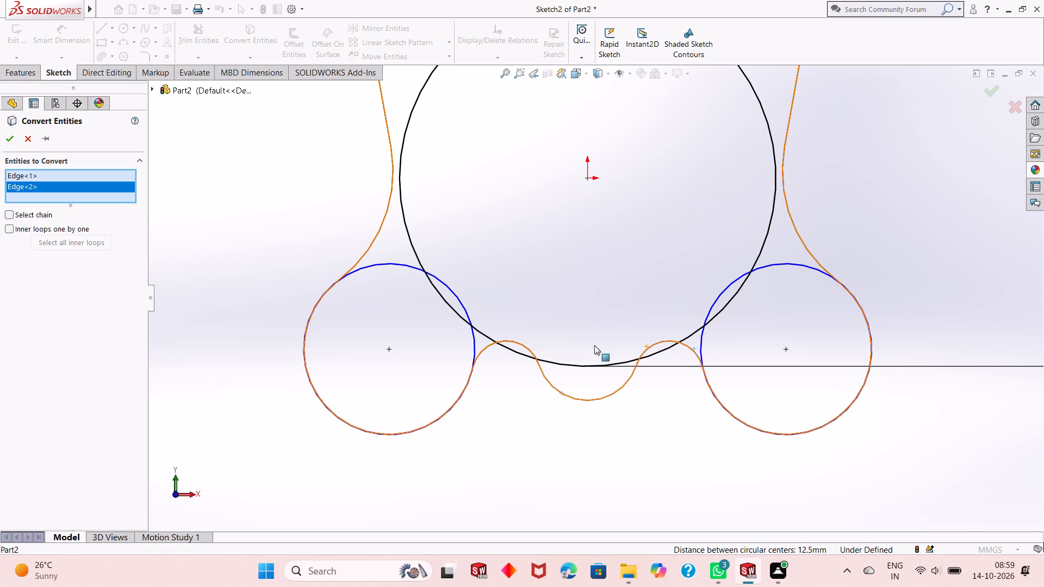
pyautogui.click(487, 347)
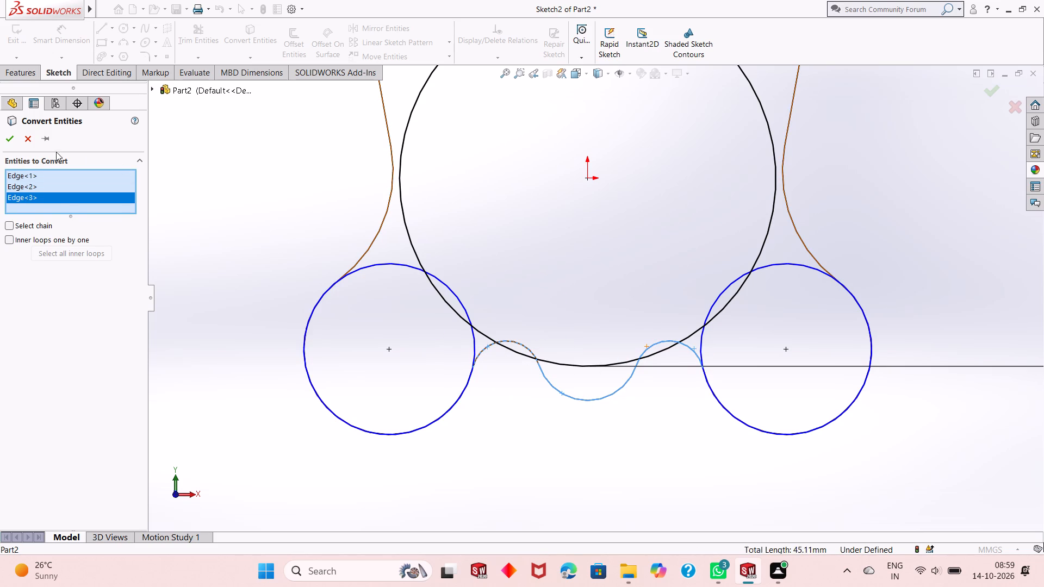
pyautogui.click(12, 141)
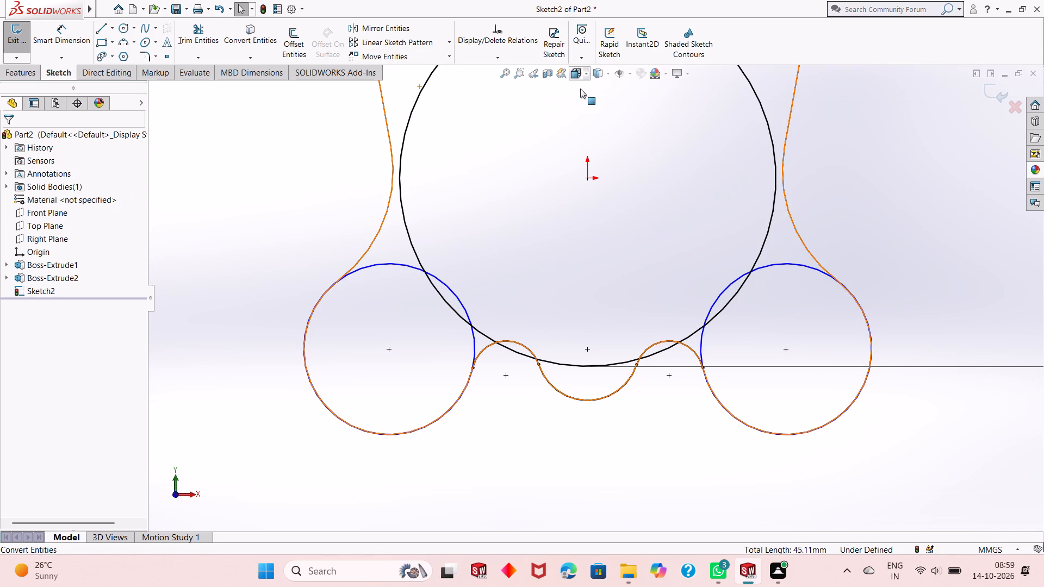
# Return the model's display style to shaded with edges.
pyautogui.click(594, 72)
pyautogui.click(594, 88)
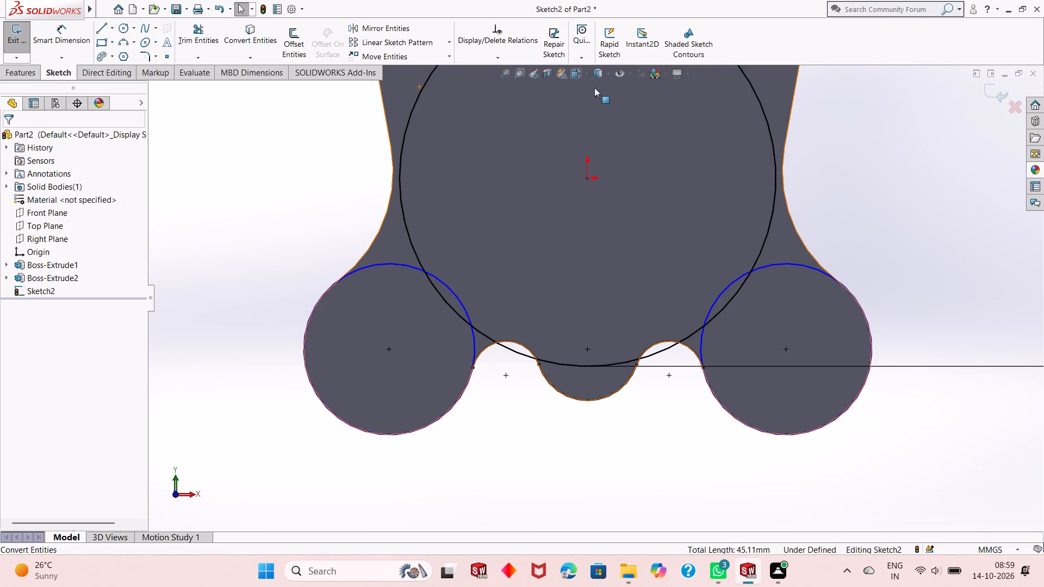
pyautogui.scroll(-1, 662, 383)
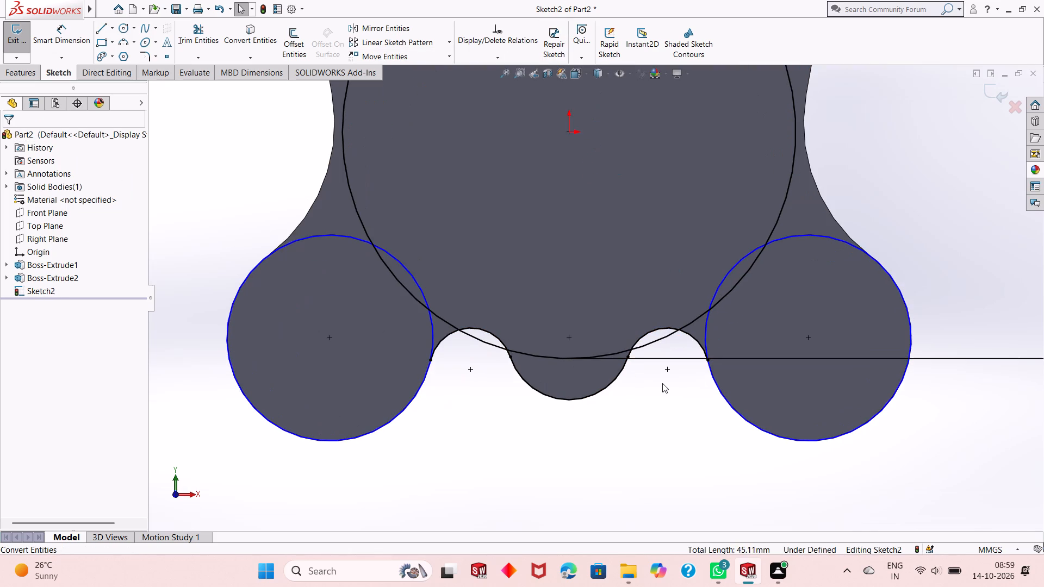
pyautogui.press('Escape')
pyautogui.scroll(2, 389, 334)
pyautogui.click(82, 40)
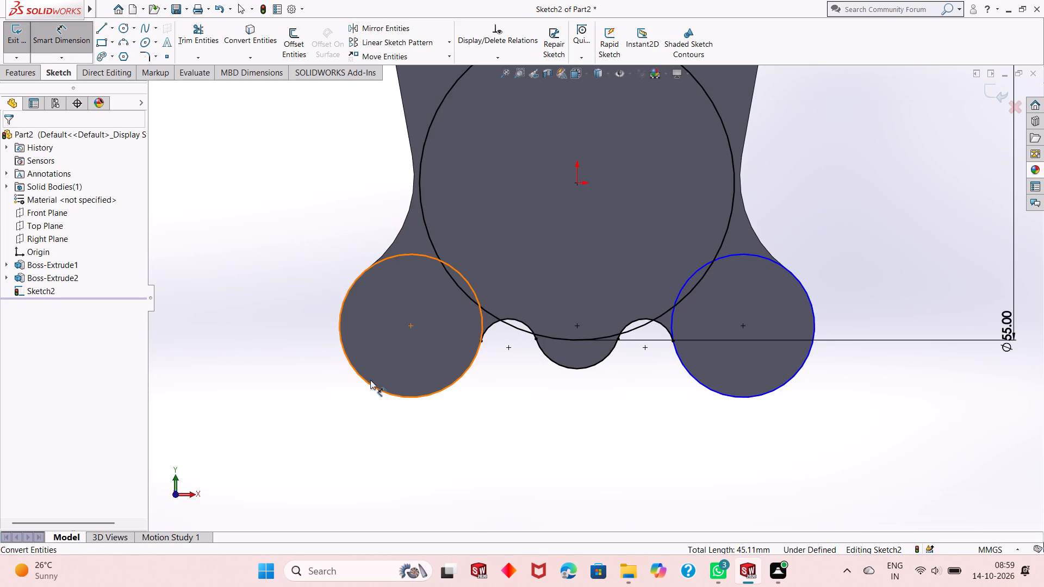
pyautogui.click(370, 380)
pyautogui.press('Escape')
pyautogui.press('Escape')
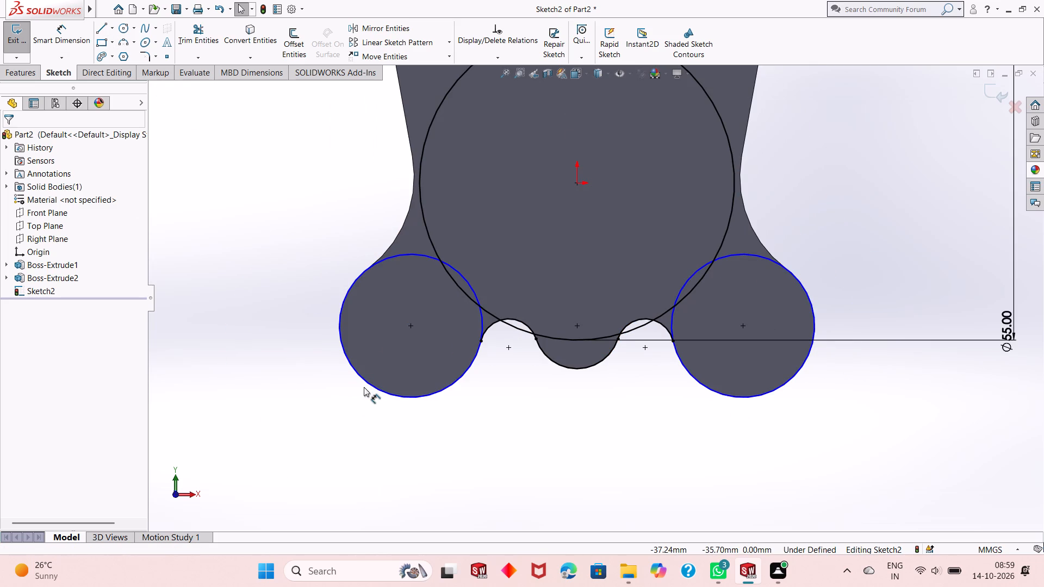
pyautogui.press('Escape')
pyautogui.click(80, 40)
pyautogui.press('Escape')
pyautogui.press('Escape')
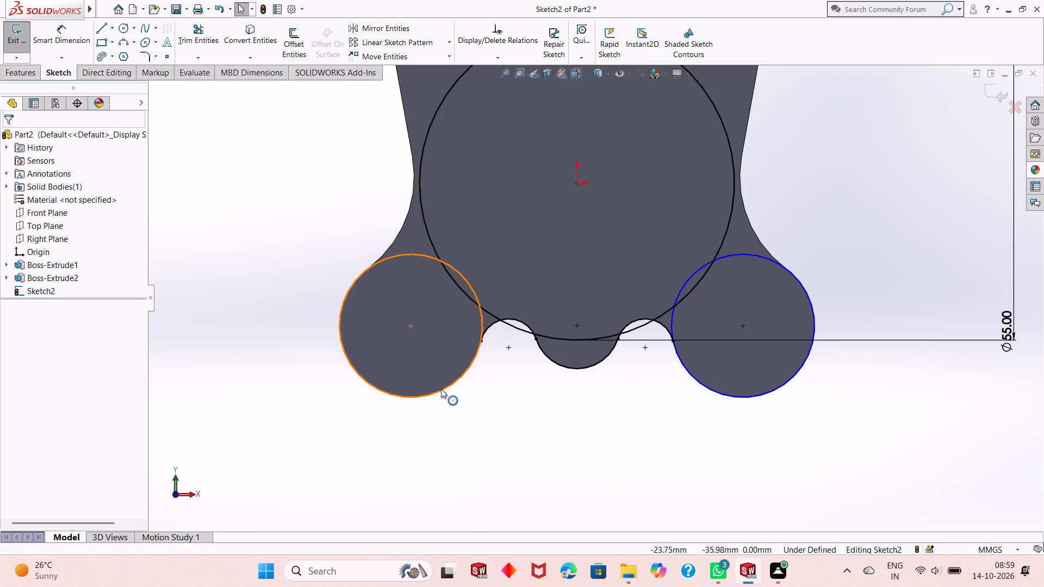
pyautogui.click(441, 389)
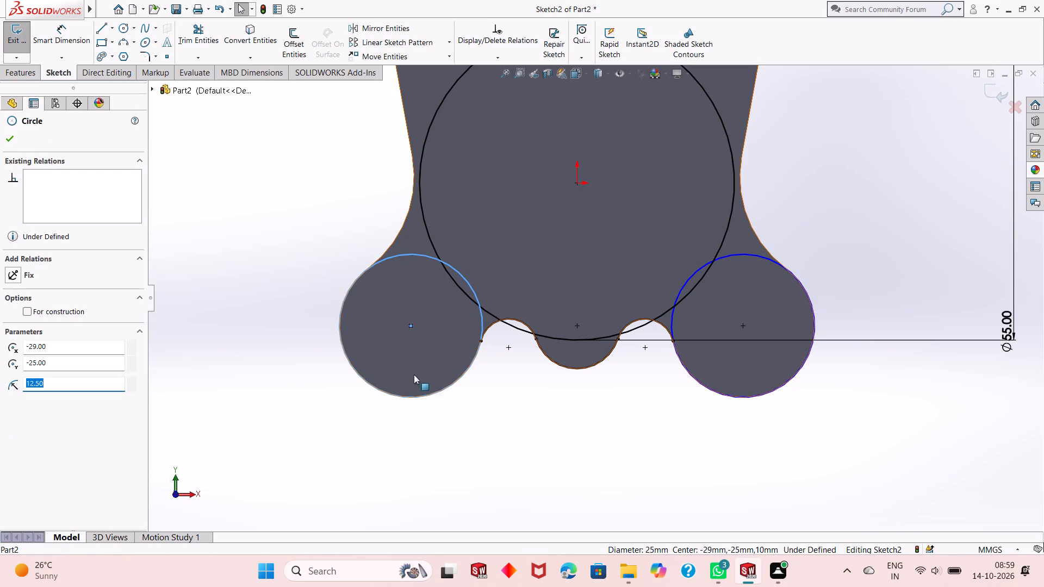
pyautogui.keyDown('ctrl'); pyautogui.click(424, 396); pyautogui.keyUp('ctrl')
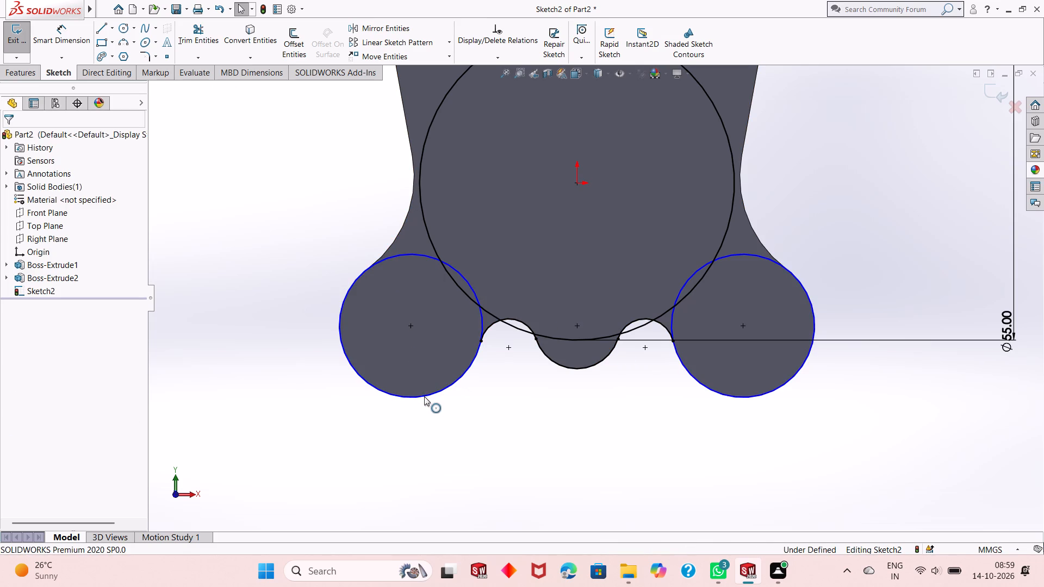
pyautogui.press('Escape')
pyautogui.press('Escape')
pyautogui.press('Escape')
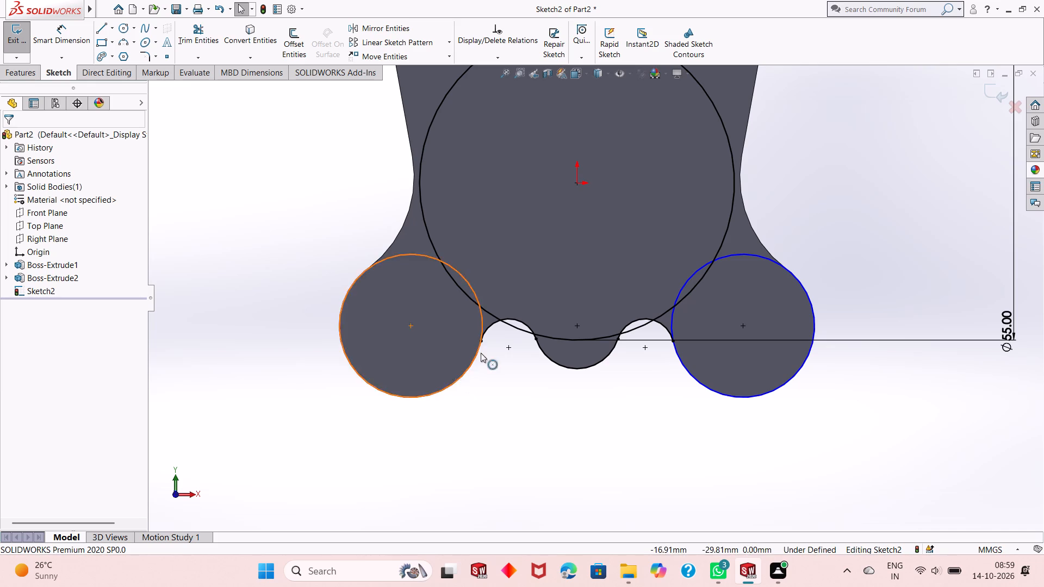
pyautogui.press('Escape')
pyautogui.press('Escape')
# Dimension the diameter of the circle on the lower-left lobe as 25 mm.
pyautogui.click(64, 22)
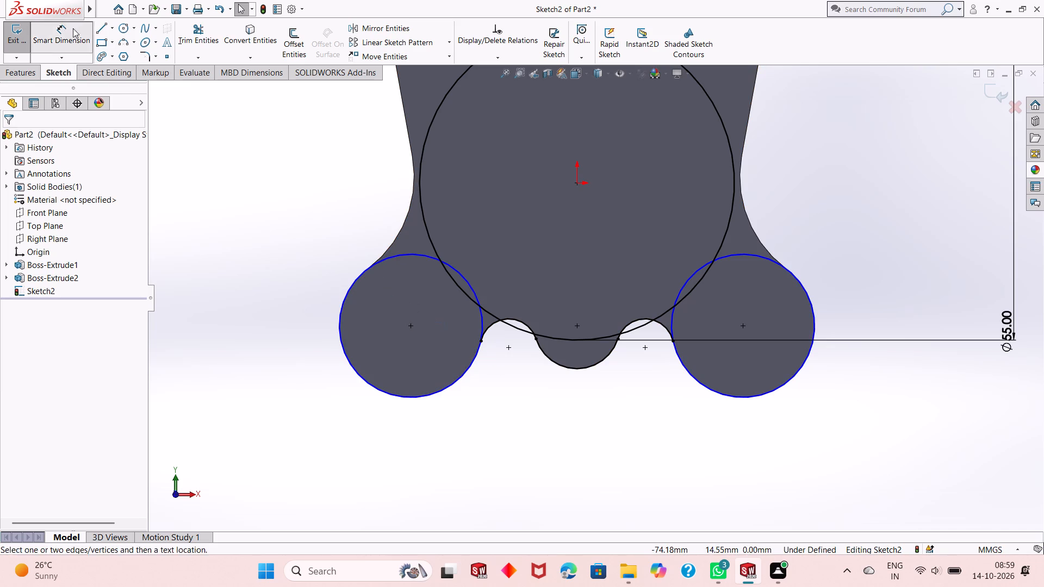
pyautogui.click(433, 391)
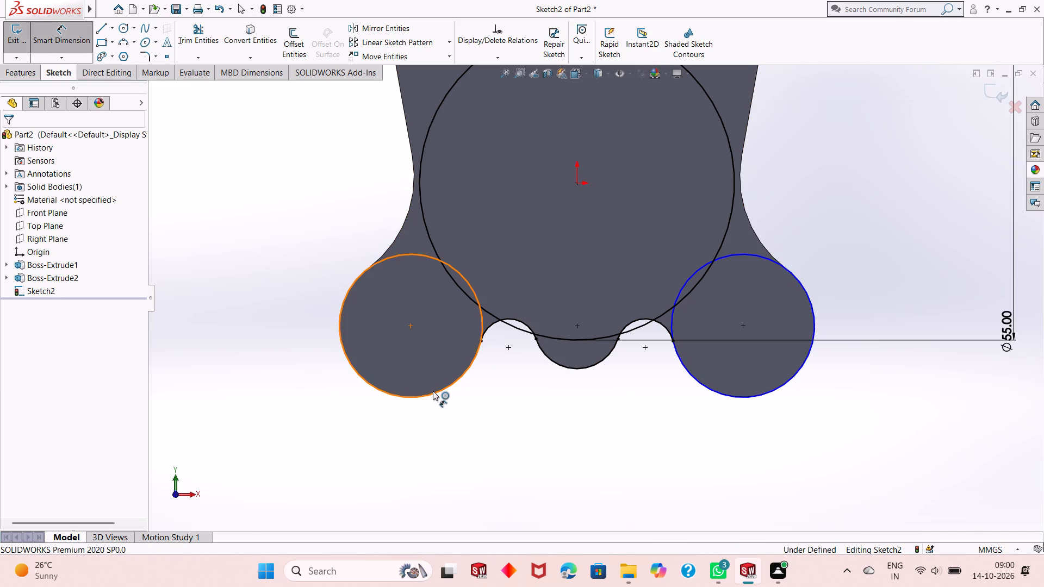
pyautogui.click(320, 390)
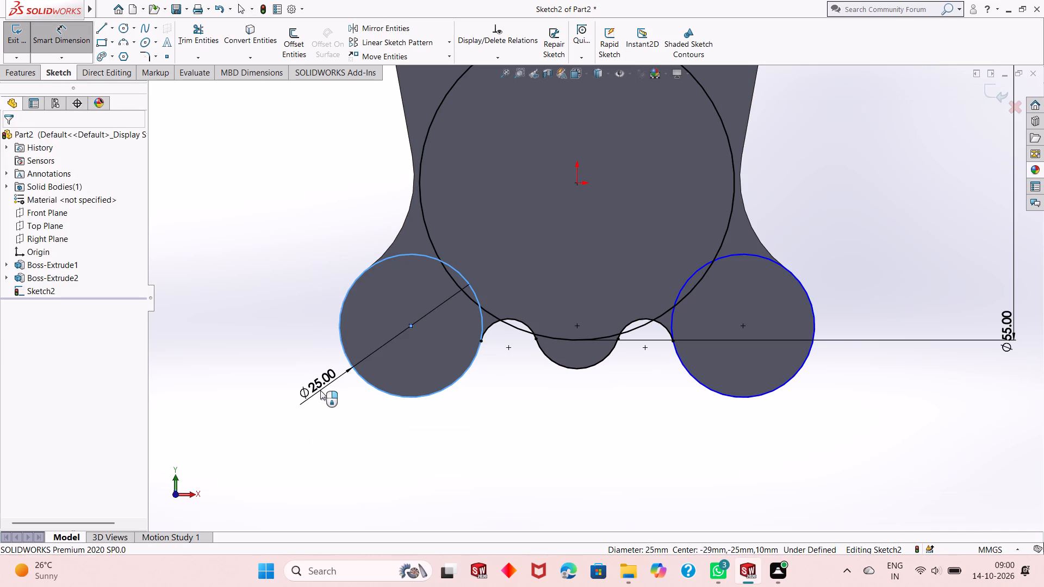
pyautogui.press('Return')
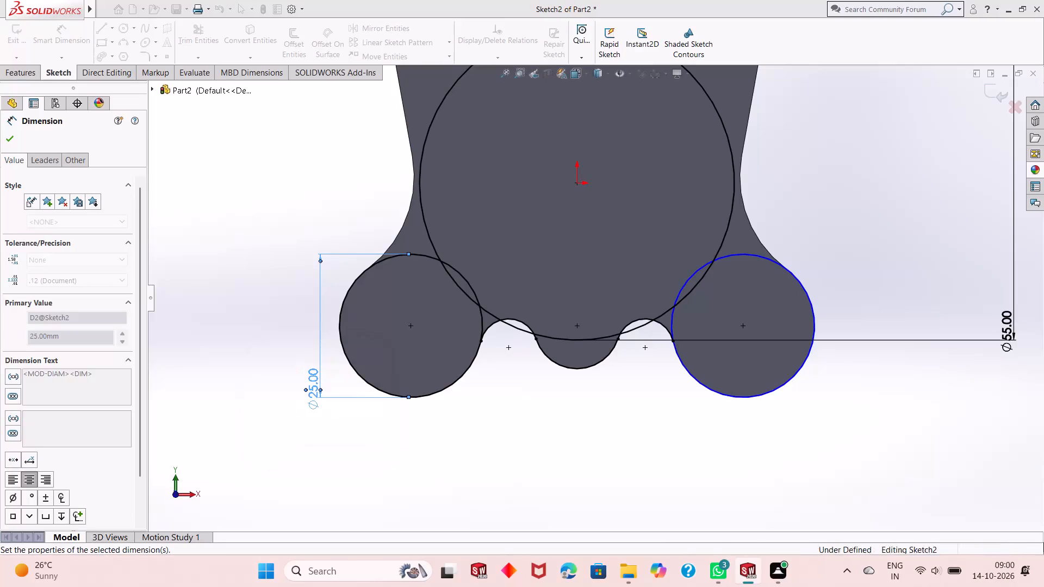
# Add an equal relation between the circles on the lower-left and lower-right lobes.
pyautogui.rightClick(270, 178)
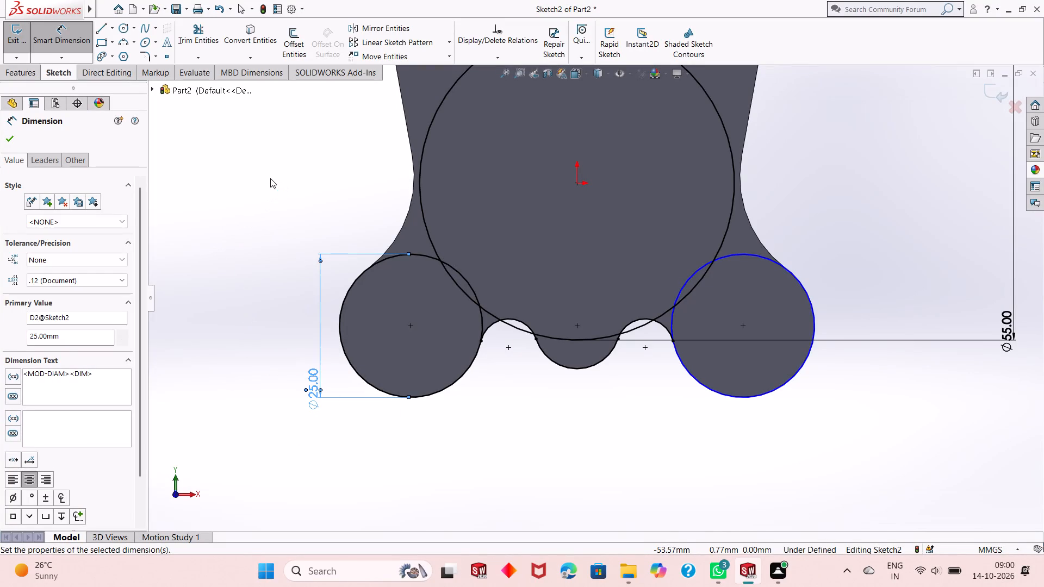
pyautogui.moveTo(291, 217); pyautogui.dragTo(292, 212)
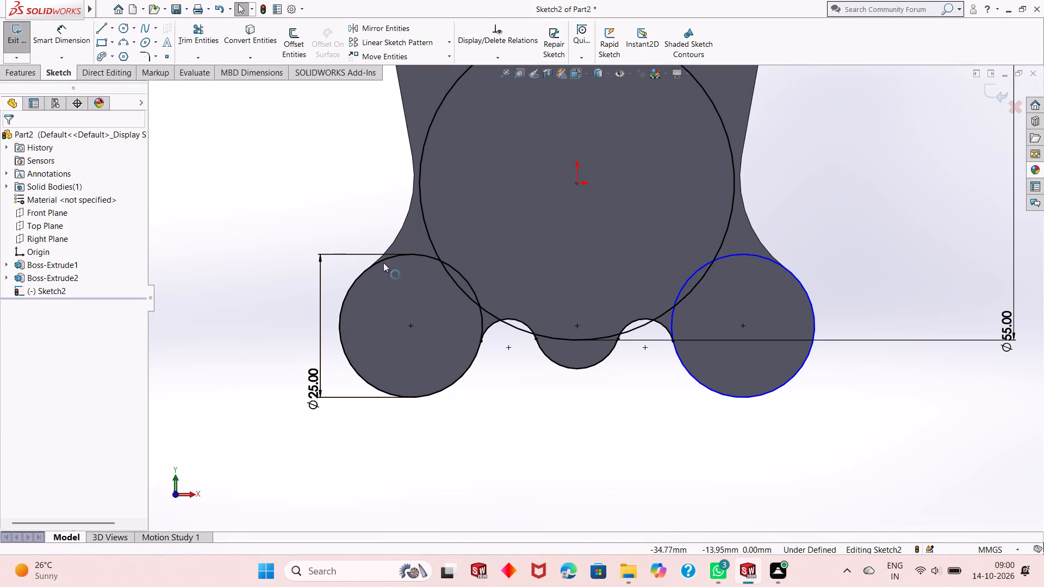
pyautogui.click(389, 258)
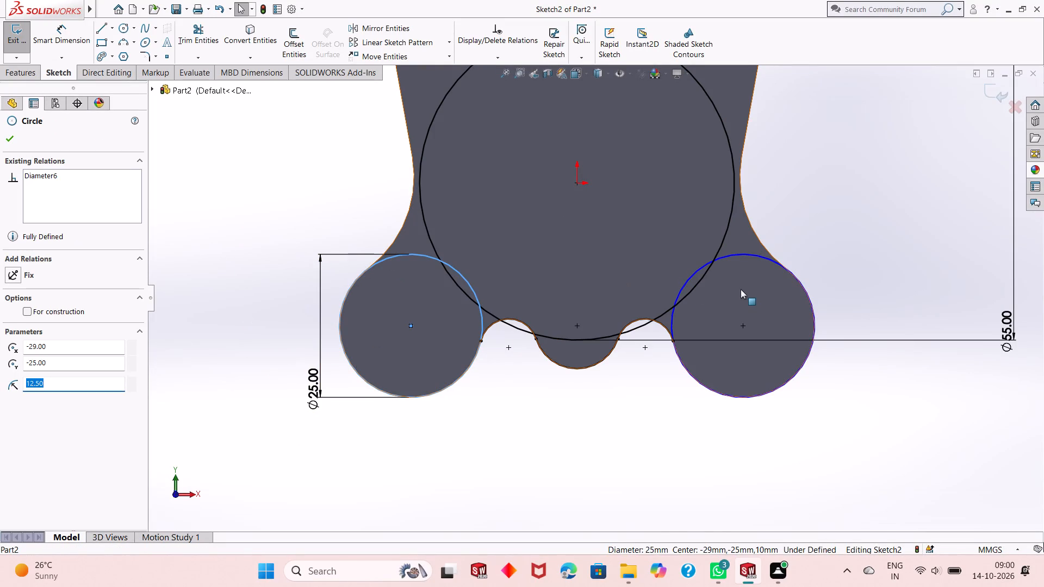
pyautogui.keyDown('ctrl'); pyautogui.click(733, 256); pyautogui.keyUp('ctrl')
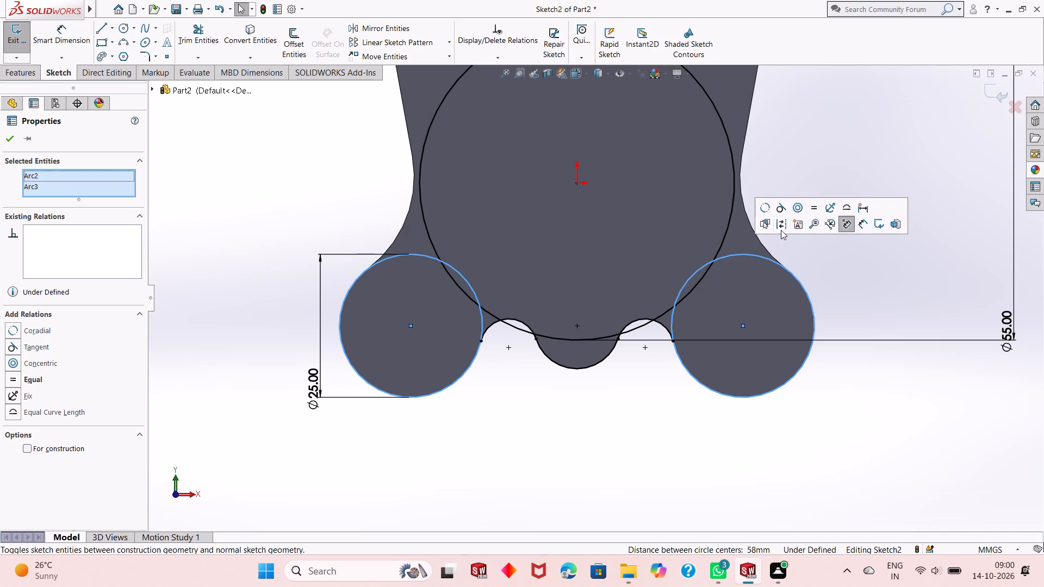
pyautogui.click(818, 206)
pyautogui.click(236, 195)
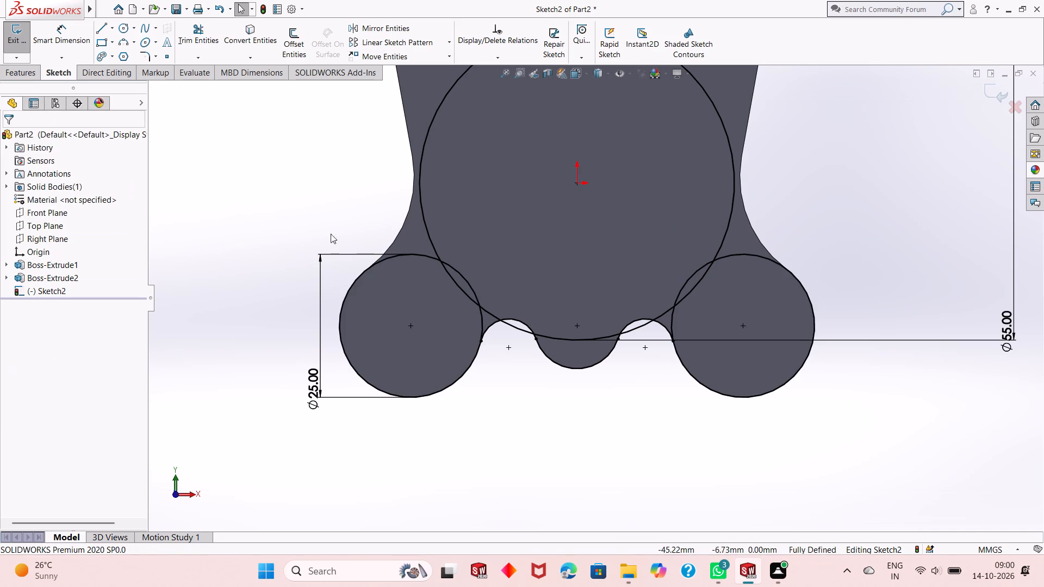
# Draw a three-point arc of radius 10 mm from the large central circle's left side to the lower-left lobe circle.
pyautogui.scroll(3, 400, 364)
pyautogui.scroll(-3, 562, 285)
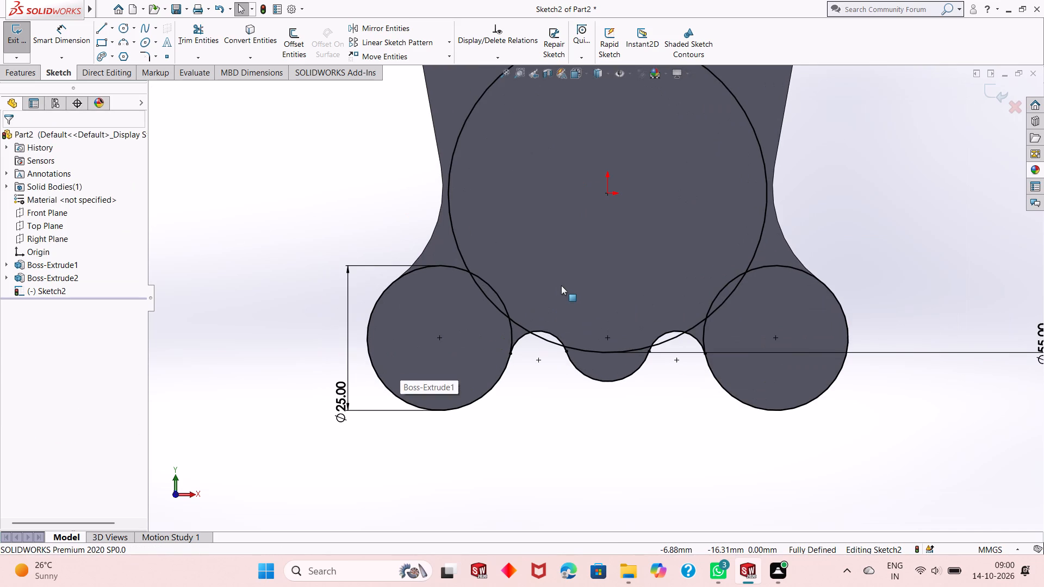
pyautogui.scroll(-2, 573, 299)
pyautogui.scroll(1, 573, 299)
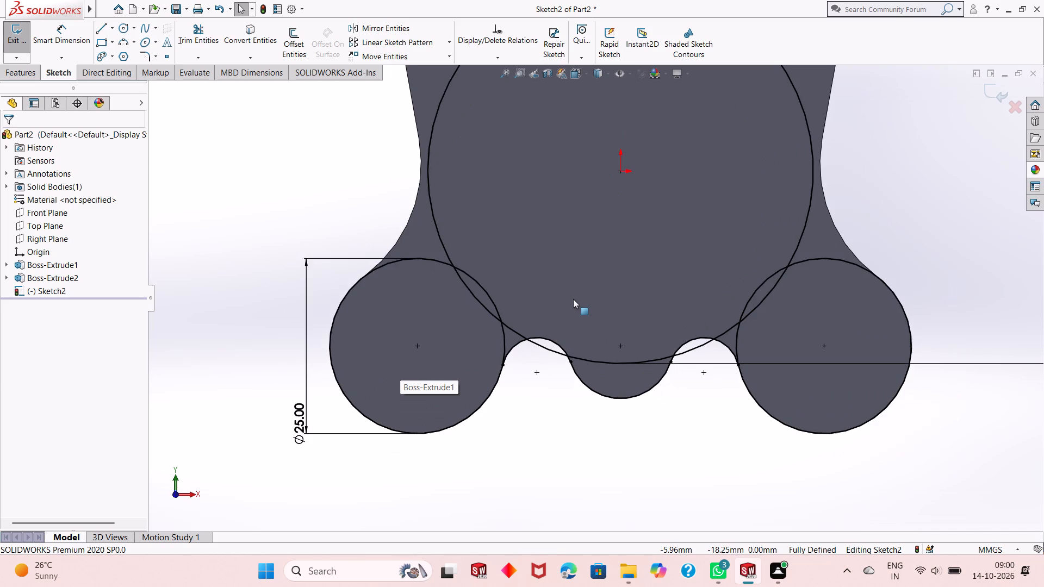
pyautogui.scroll(1, 584, 354)
pyautogui.scroll(-2, 607, 305)
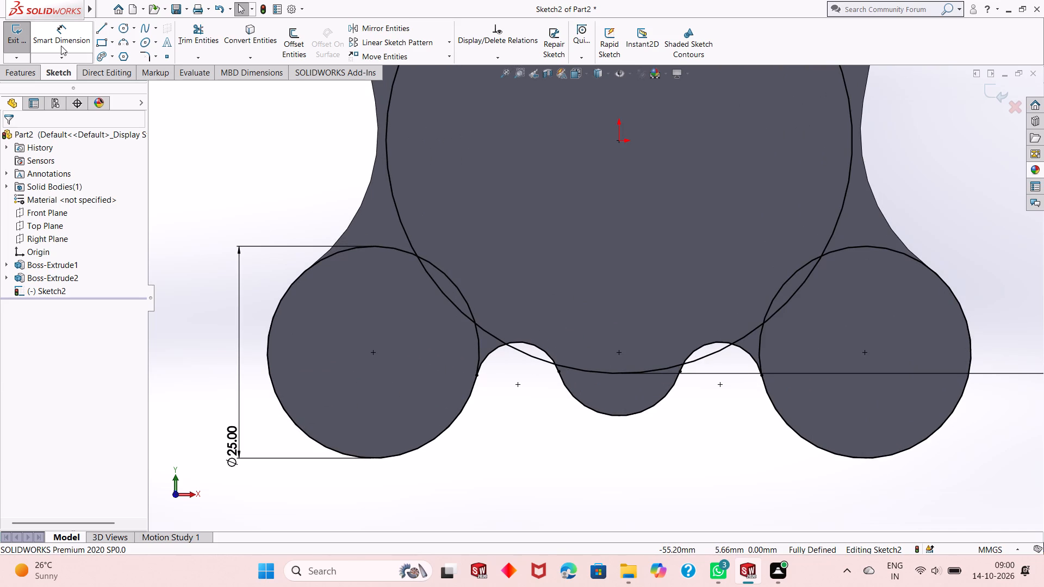
pyautogui.click(123, 36)
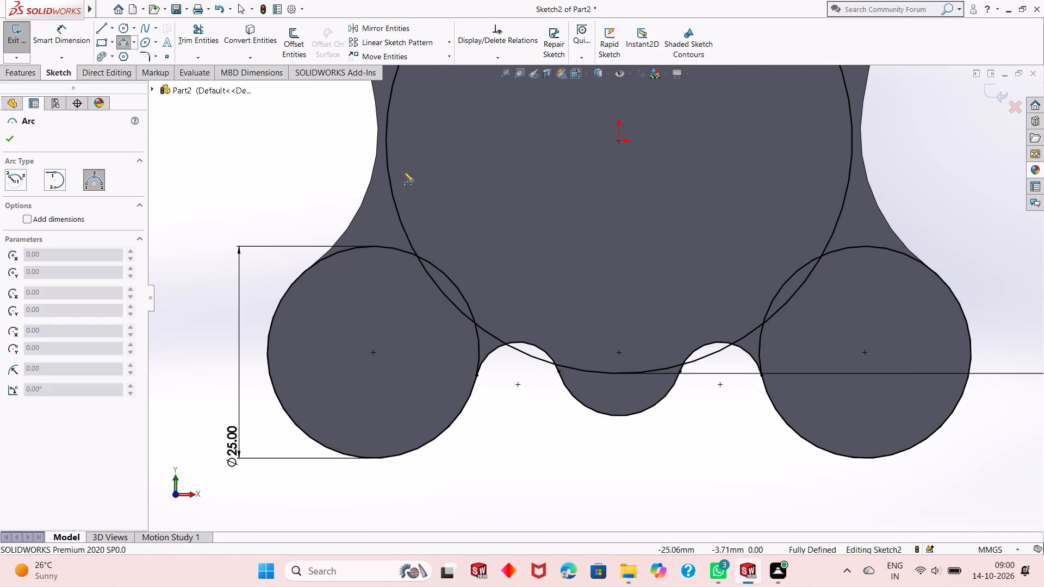
pyautogui.click(387, 166)
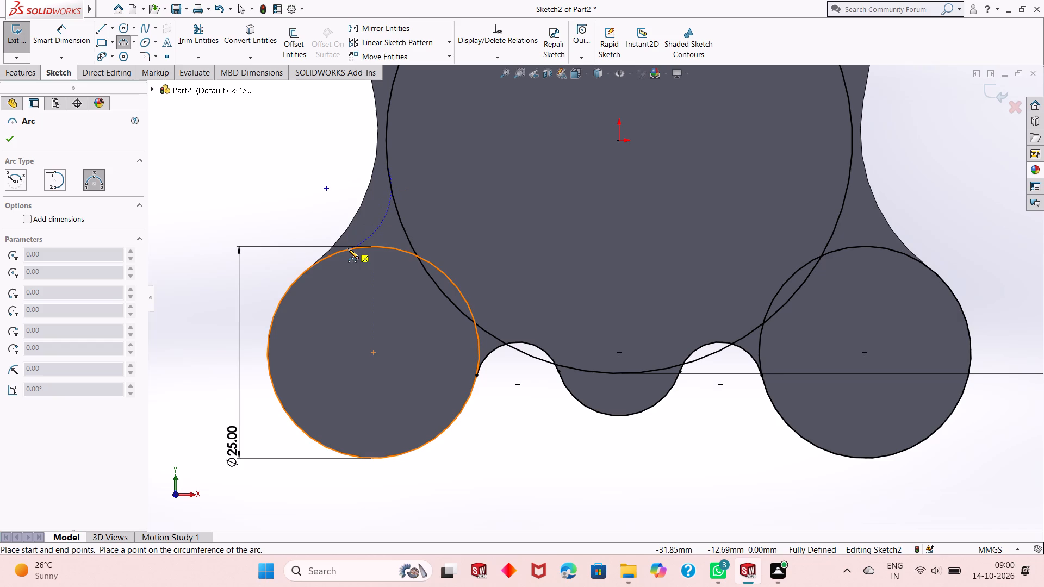
pyautogui.click(347, 250)
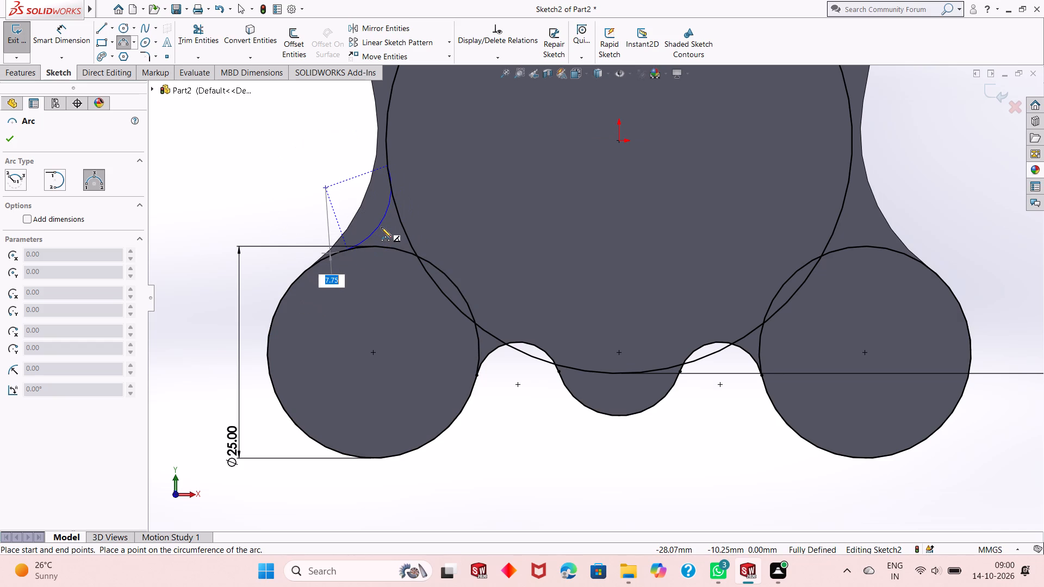
pyautogui.write('10')
pyautogui.press('Return')
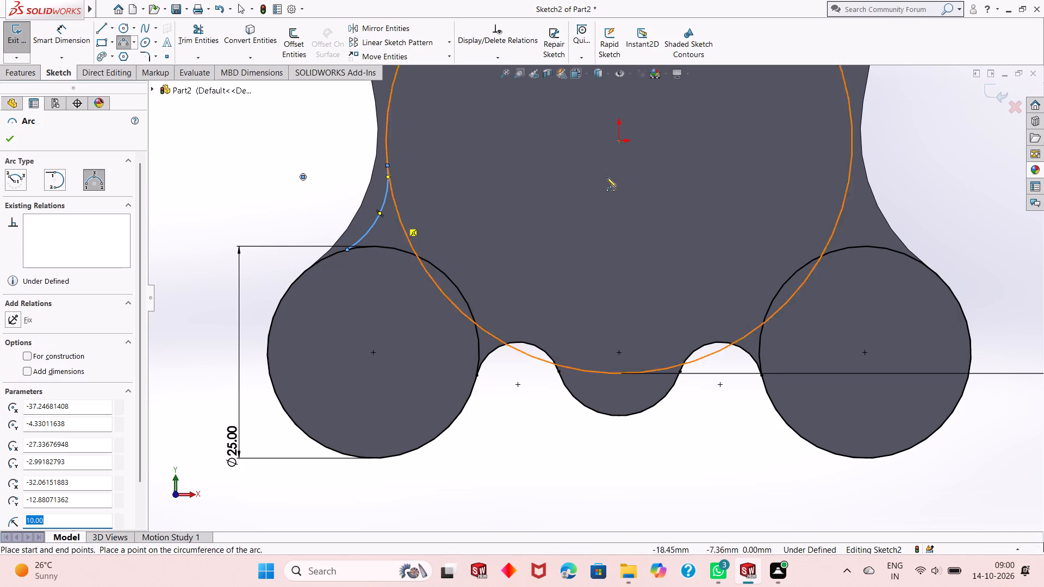
# Draw a matching three-point arc of radius 10 mm from the large central circle's right side to the lower-right lobe circle.
pyautogui.click(847, 178)
pyautogui.click(887, 248)
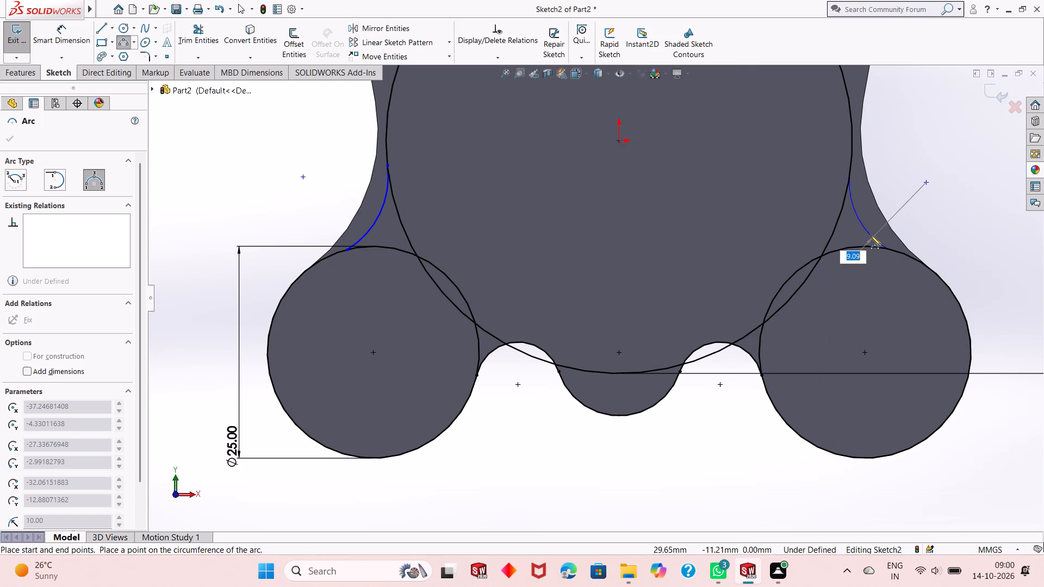
pyautogui.write('10')
pyautogui.press('Return')
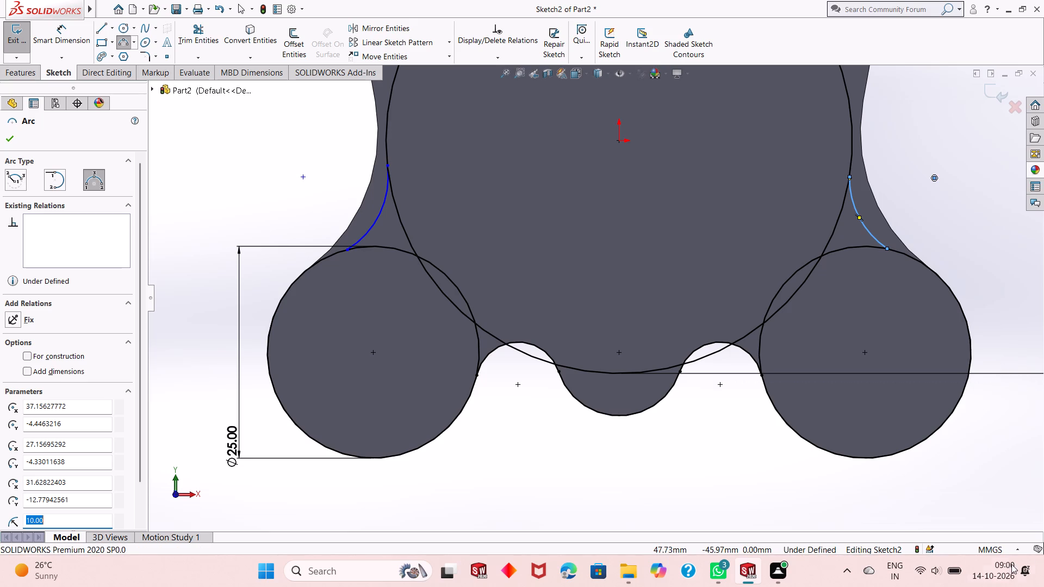
pyautogui.rightClick(593, 440)
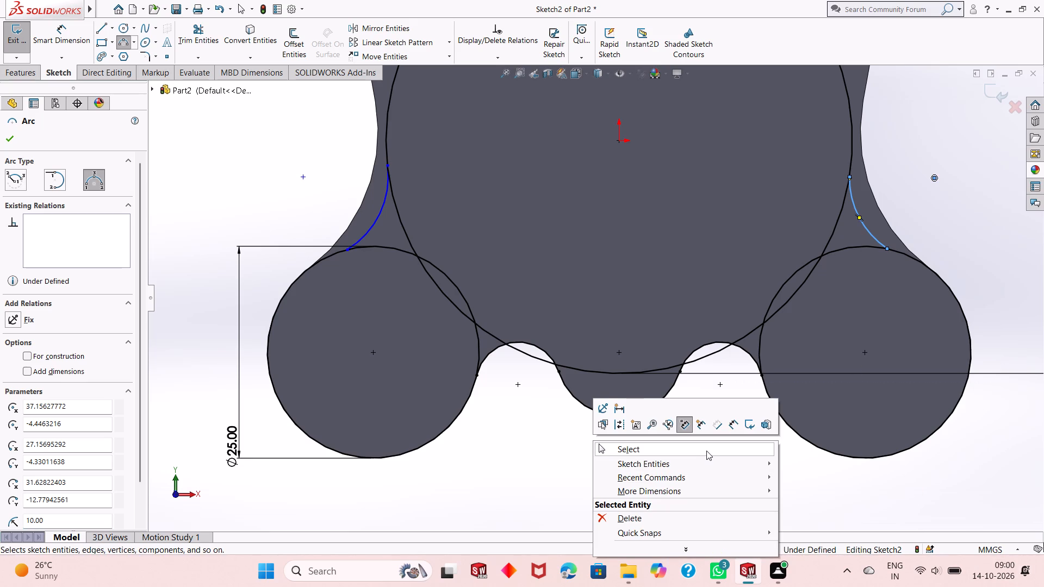
pyautogui.click(706, 451)
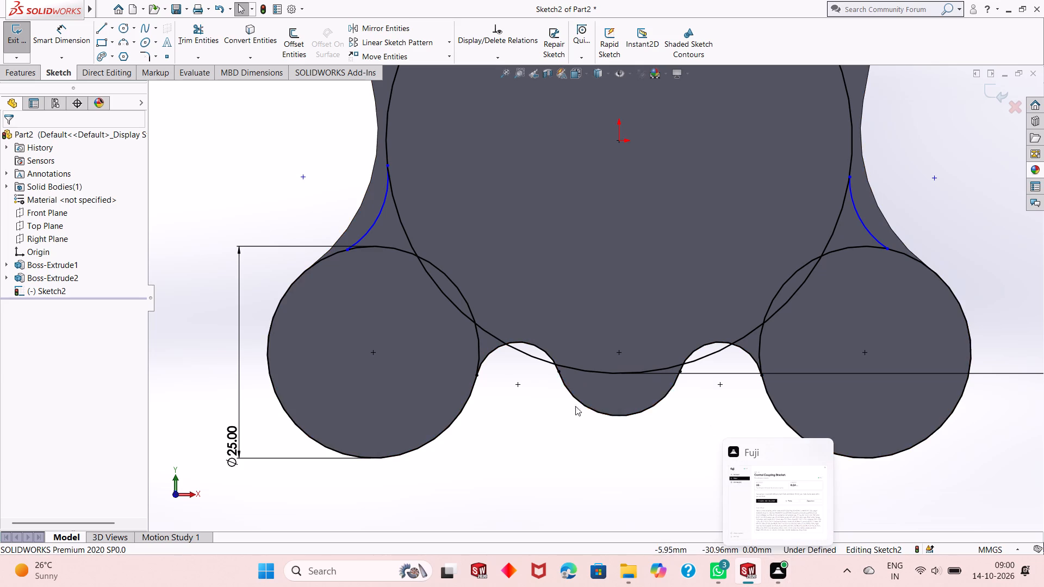
# Dimension the radius of both the left and right connecting arcs as 10 mm.
pyautogui.scroll(2, 591, 406)
pyautogui.scroll(1, 604, 363)
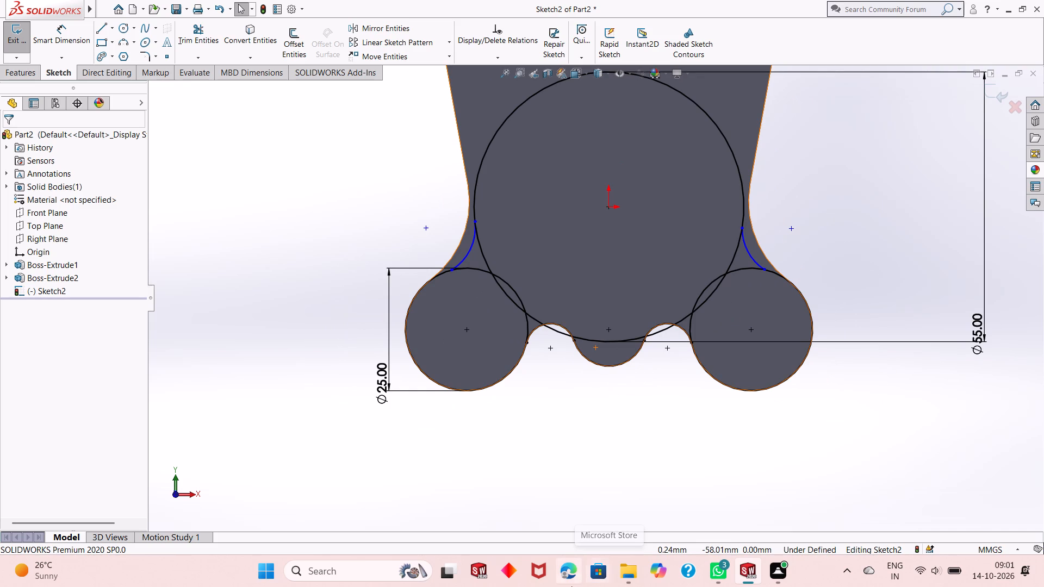
pyautogui.scroll(-2, 735, 272)
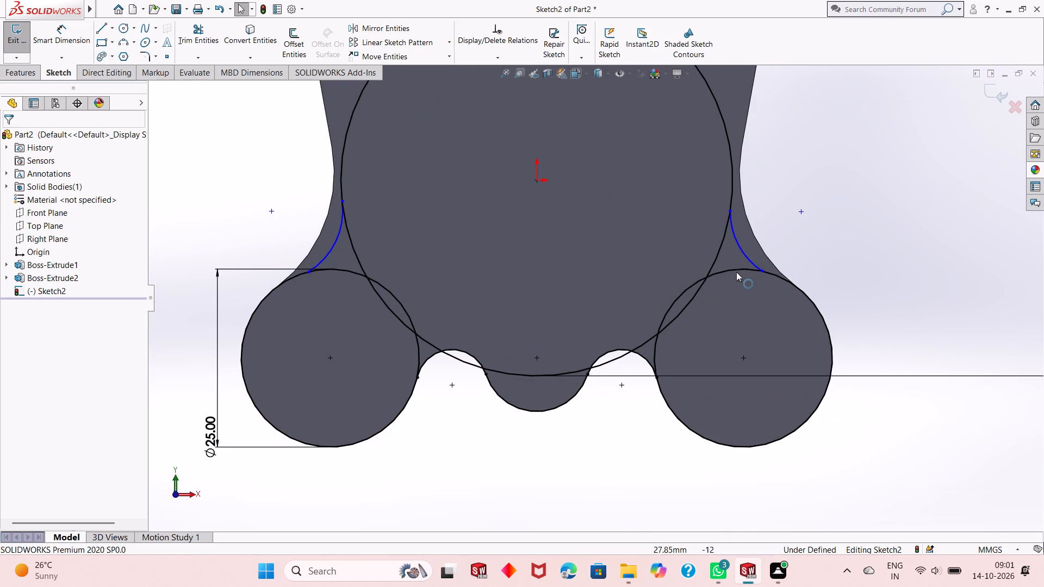
pyautogui.click(73, 33)
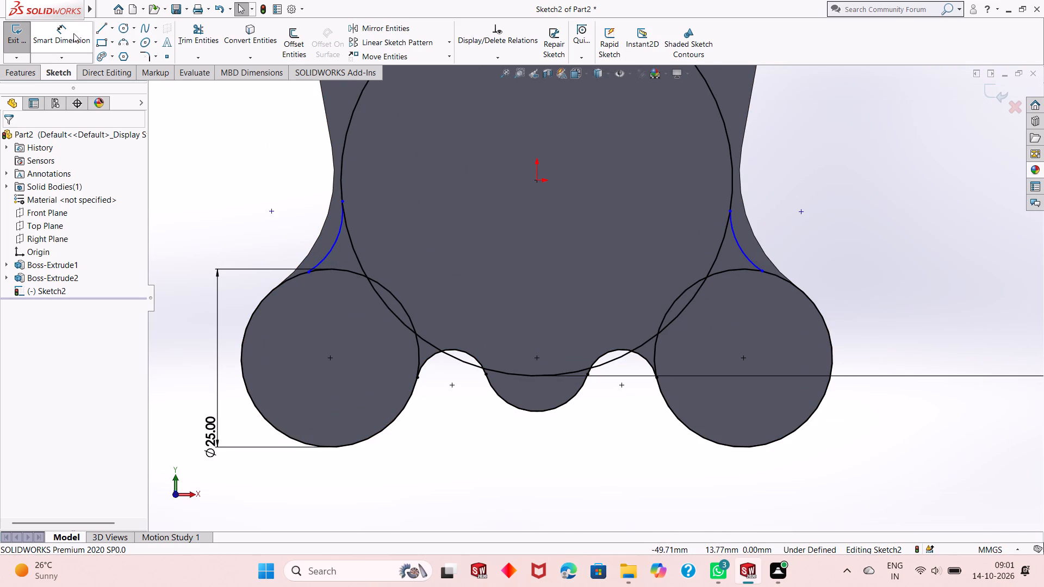
pyautogui.click(334, 238)
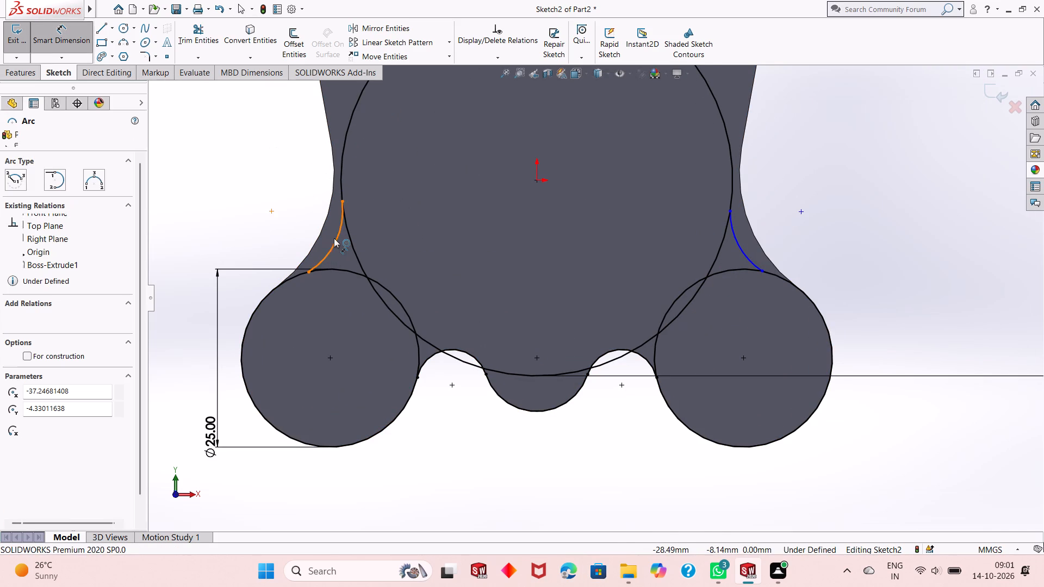
pyautogui.click(354, 301)
pyautogui.press('Return')
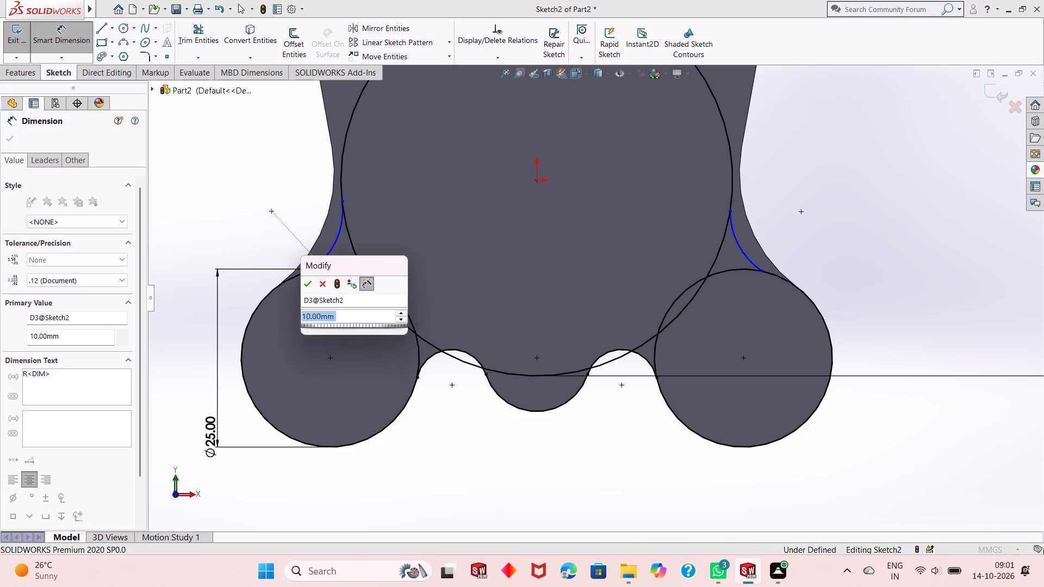
pyautogui.click(737, 245)
pyautogui.click(712, 302)
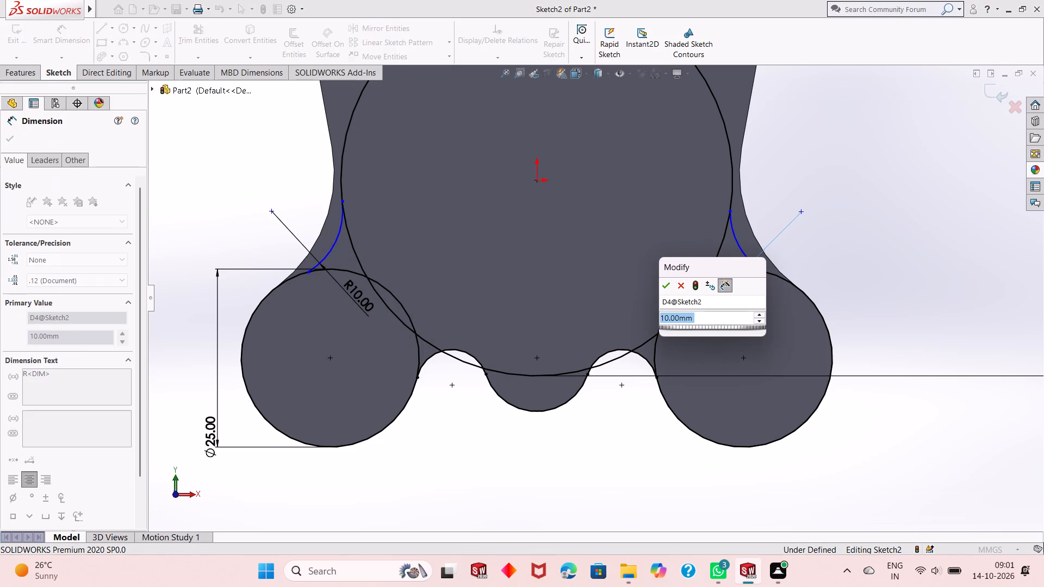
pyautogui.press('Return')
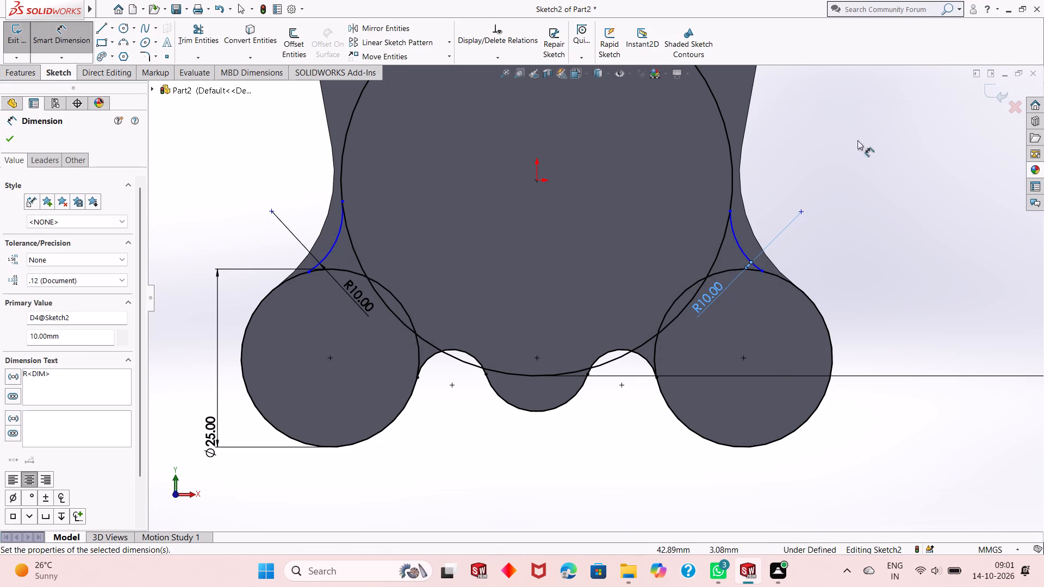
pyautogui.rightClick(863, 129)
pyautogui.click(884, 164)
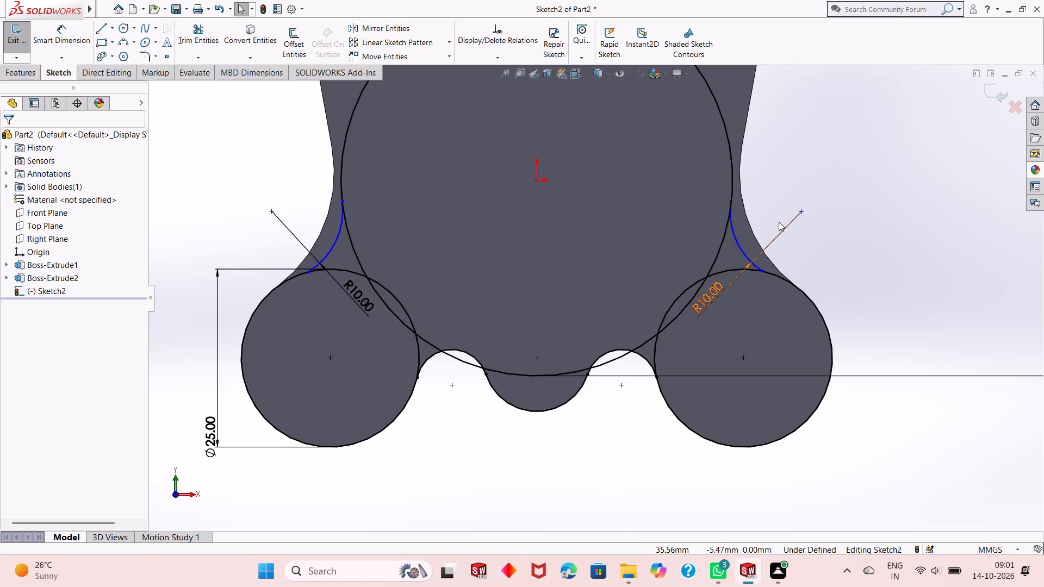
# Make the right connecting arc tangent to both the lower-right lobe circle and the large central circle.
pyautogui.click(737, 235)
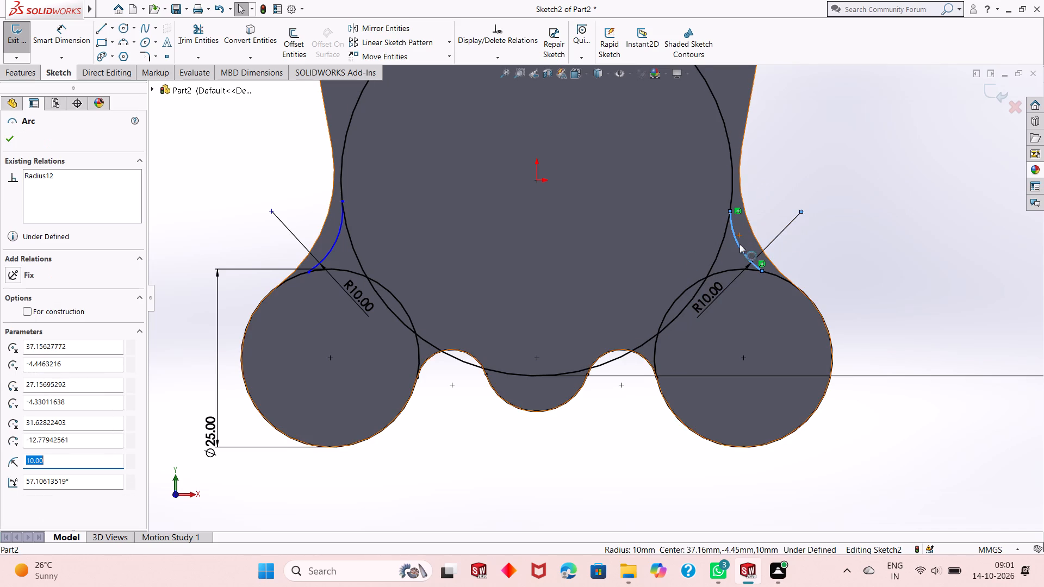
pyautogui.keyDown('ctrl'); pyautogui.click(769, 271); pyautogui.keyUp('ctrl')
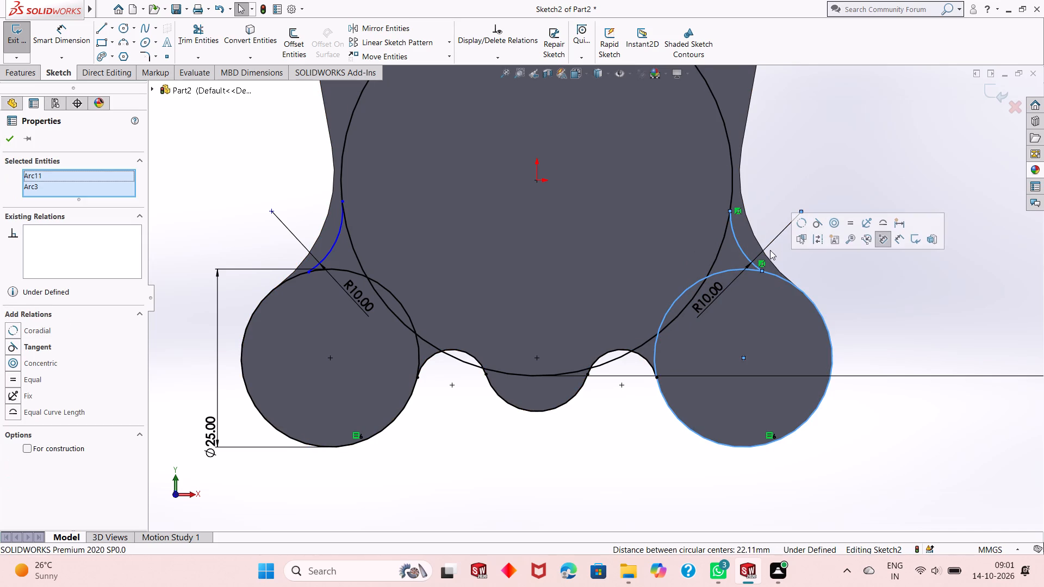
pyautogui.click(815, 225)
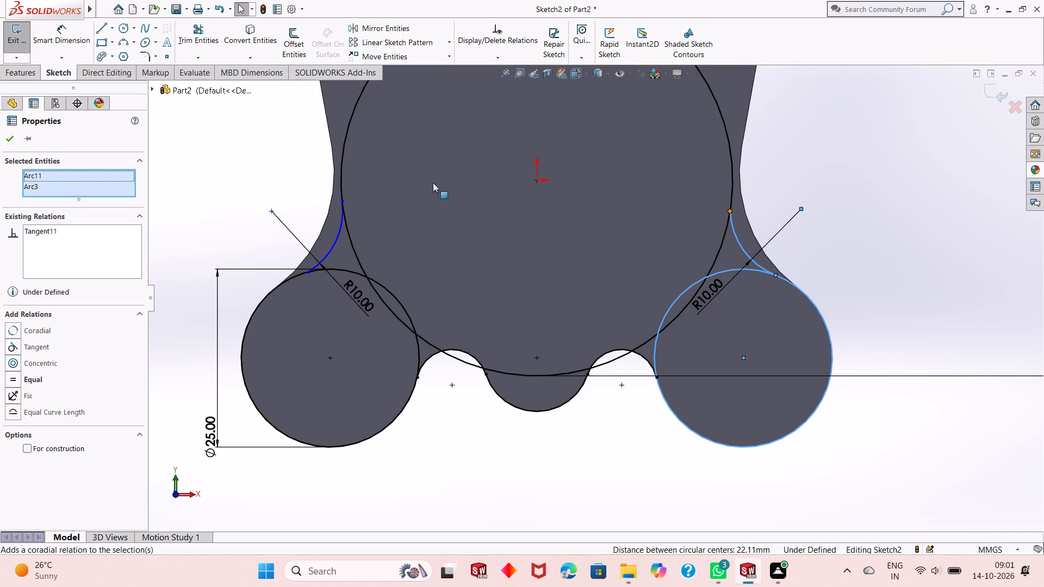
pyautogui.click(7, 142)
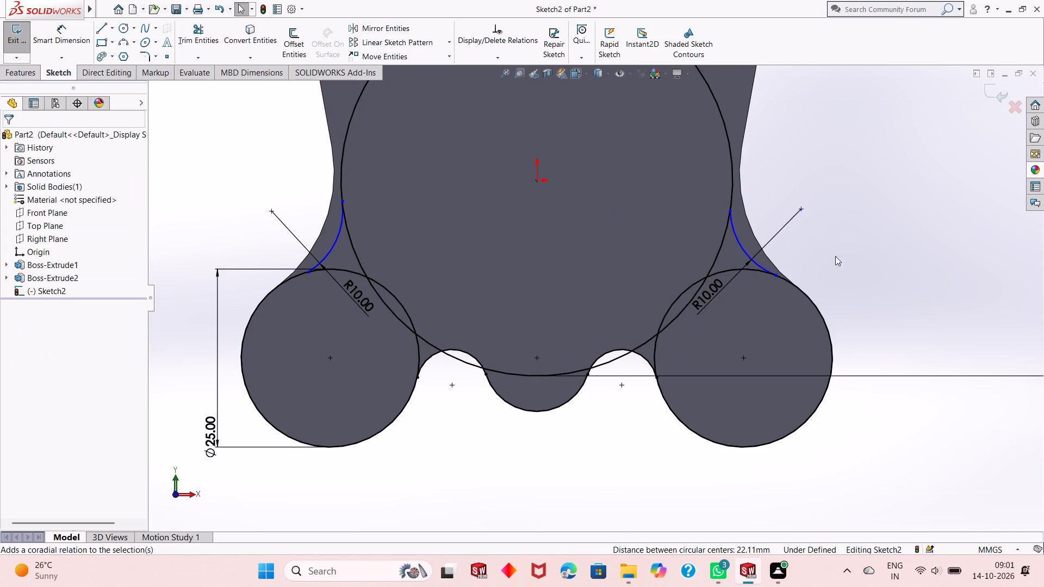
pyautogui.click(738, 240)
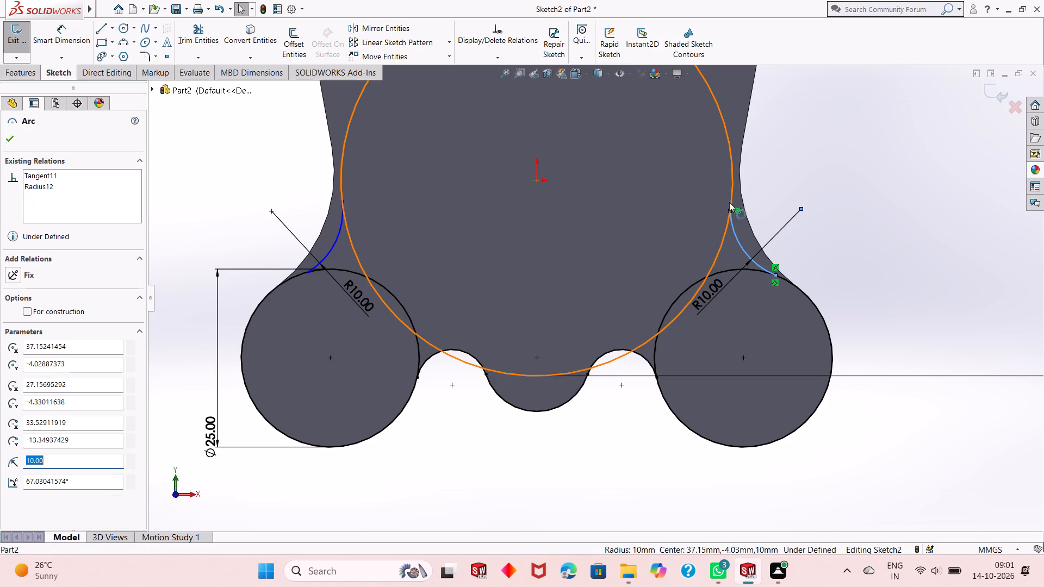
pyautogui.keyDown('ctrl'); pyautogui.click(730, 196); pyautogui.keyUp('ctrl')
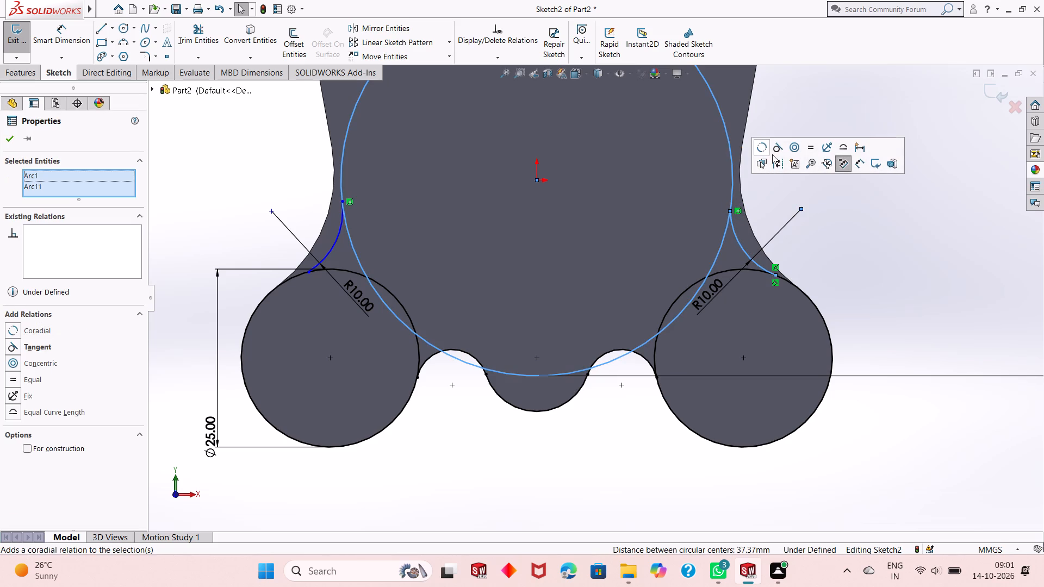
pyautogui.click(778, 151)
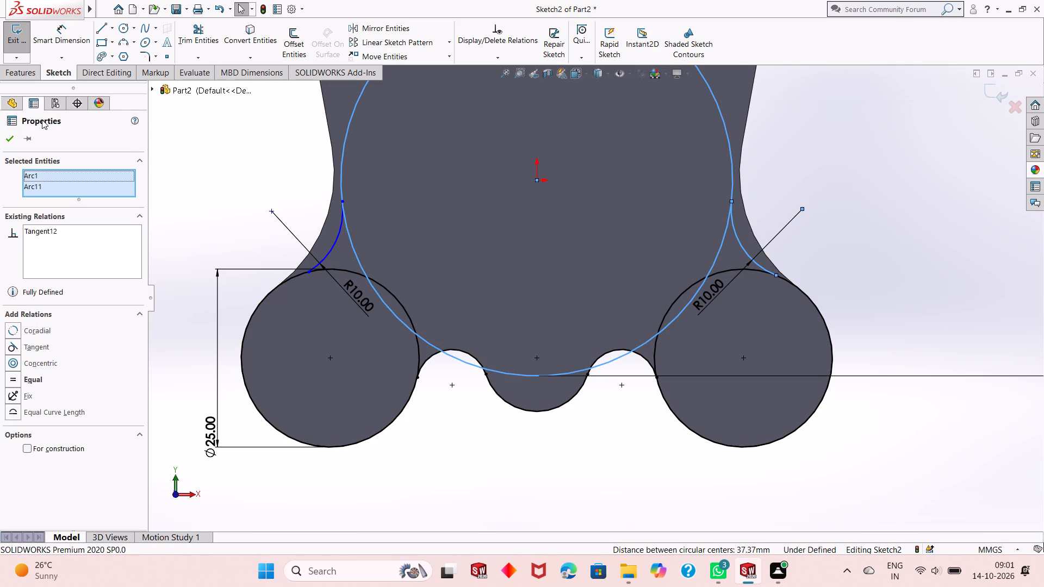
pyautogui.click(6, 139)
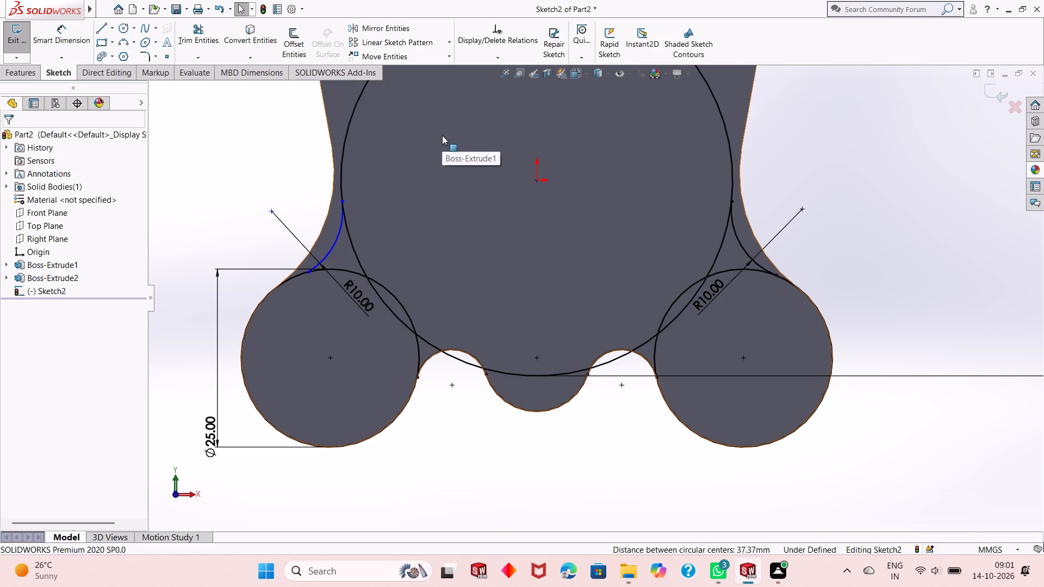
# Make the left connecting arc tangent to both the large central circle and the lower-left lobe circle.
pyautogui.click(341, 240)
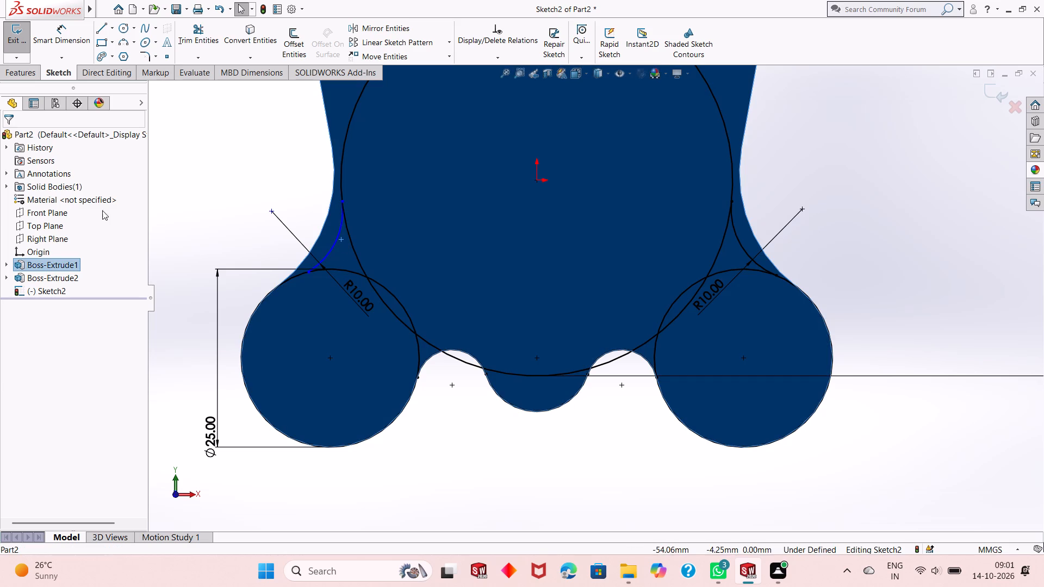
pyautogui.press('Escape')
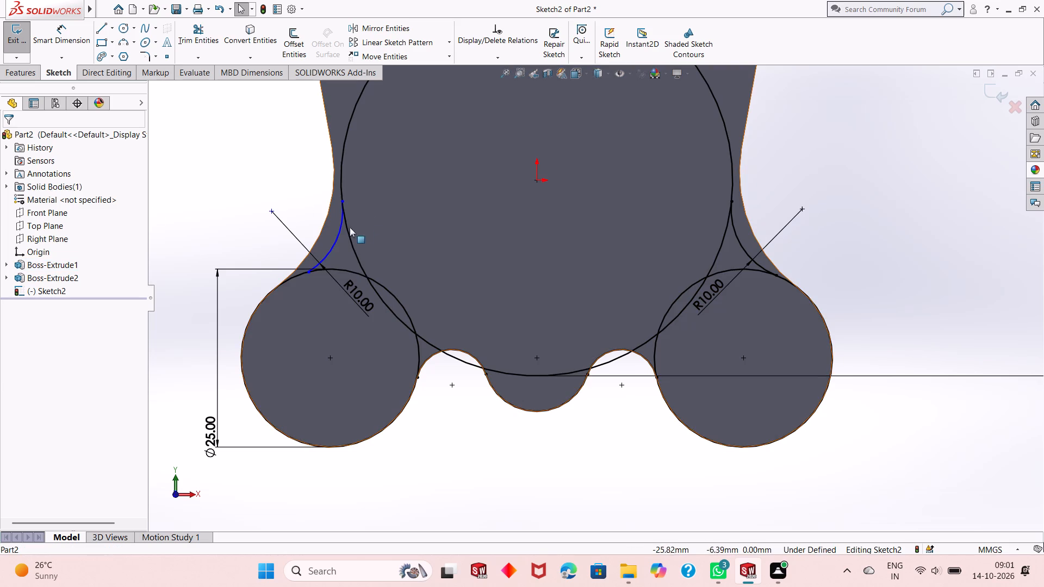
pyautogui.click(337, 234)
pyautogui.keyDown('ctrl'); pyautogui.click(351, 247); pyautogui.keyUp('ctrl')
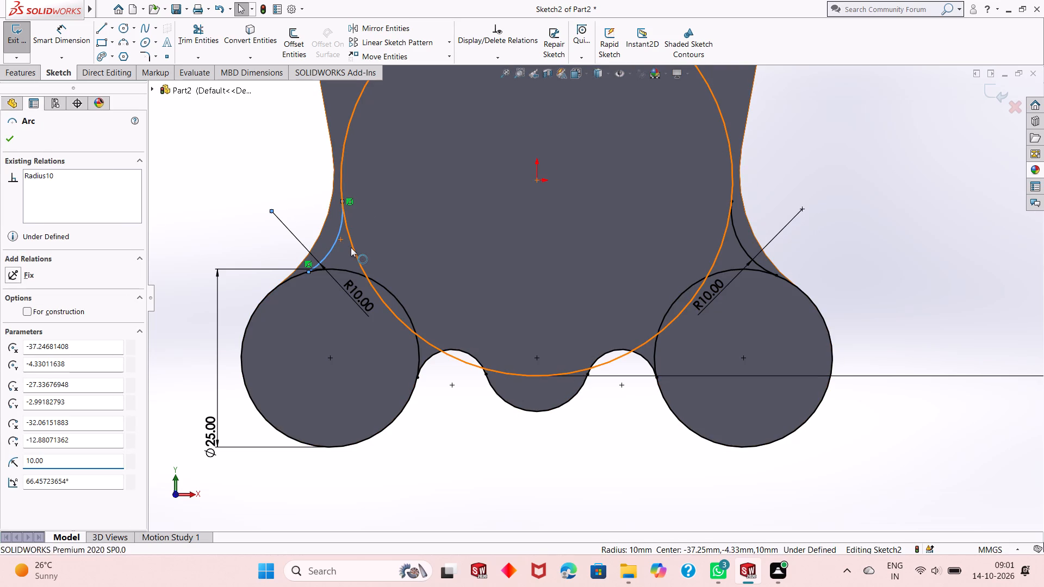
pyautogui.click(397, 203)
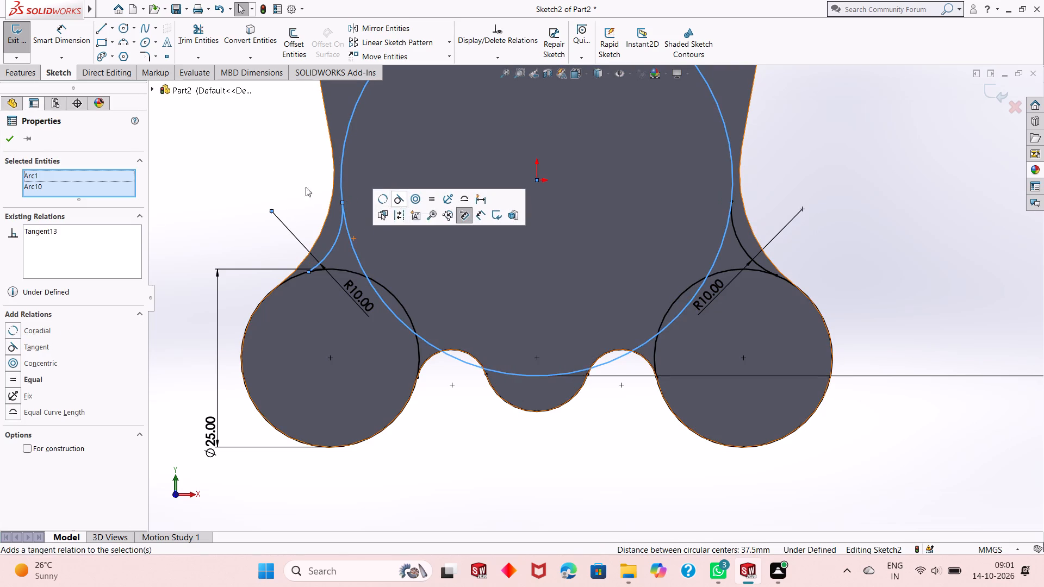
pyautogui.click(5, 140)
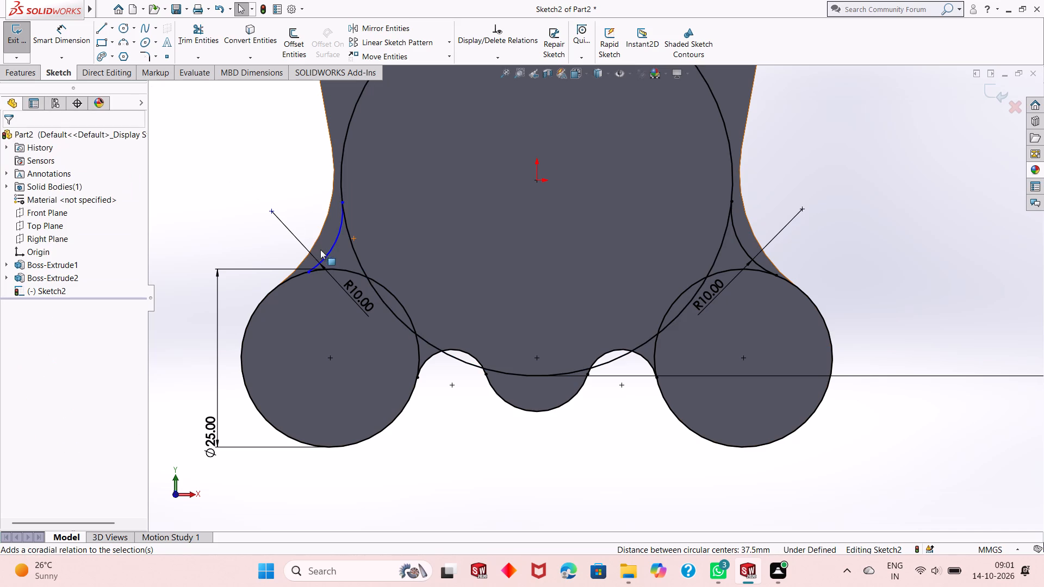
pyautogui.click(324, 258)
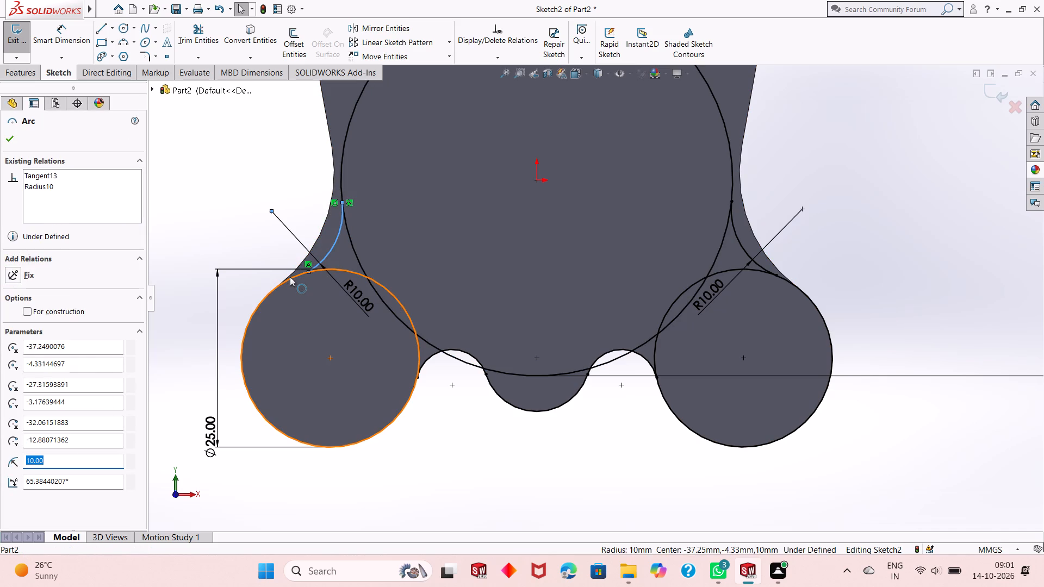
pyautogui.keyDown('ctrl'); pyautogui.click(290, 277); pyautogui.keyUp('ctrl')
pyautogui.click(340, 235)
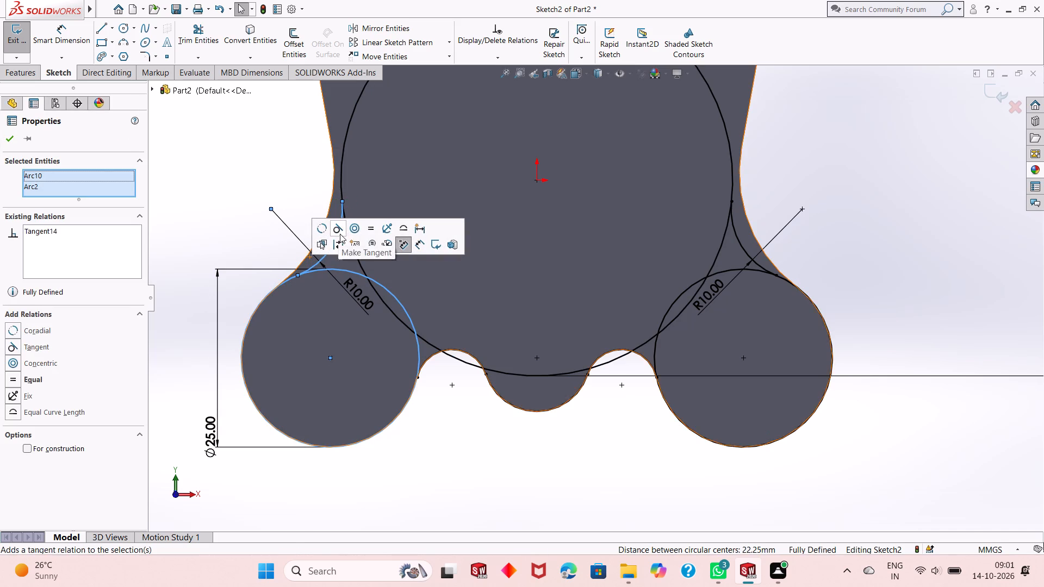
pyautogui.click(7, 134)
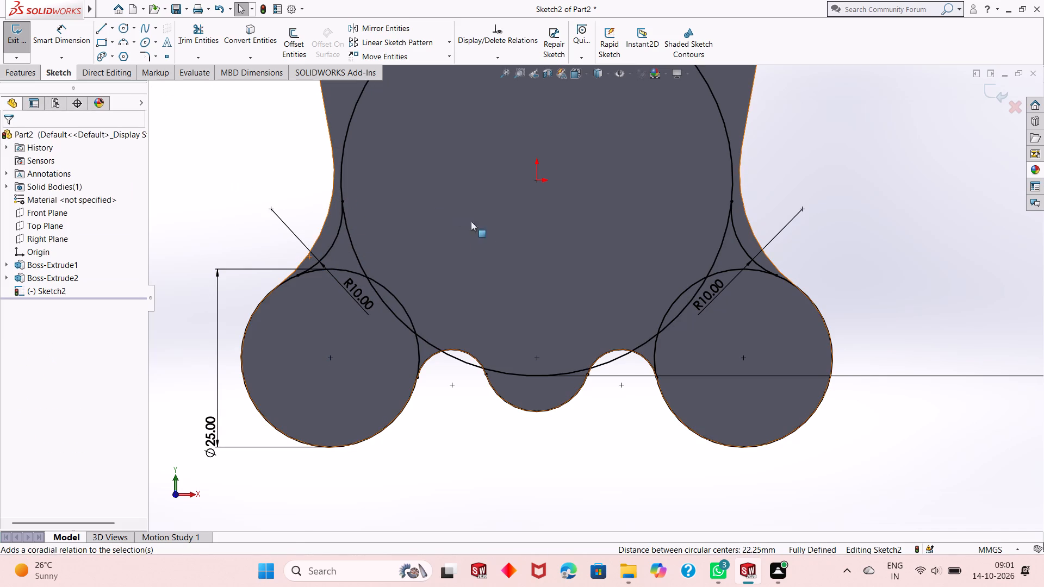
# Trim away the lower portion of the large central circle between the two connecting arcs.
pyautogui.scroll(4, 480, 226)
pyautogui.scroll(-1, 555, 196)
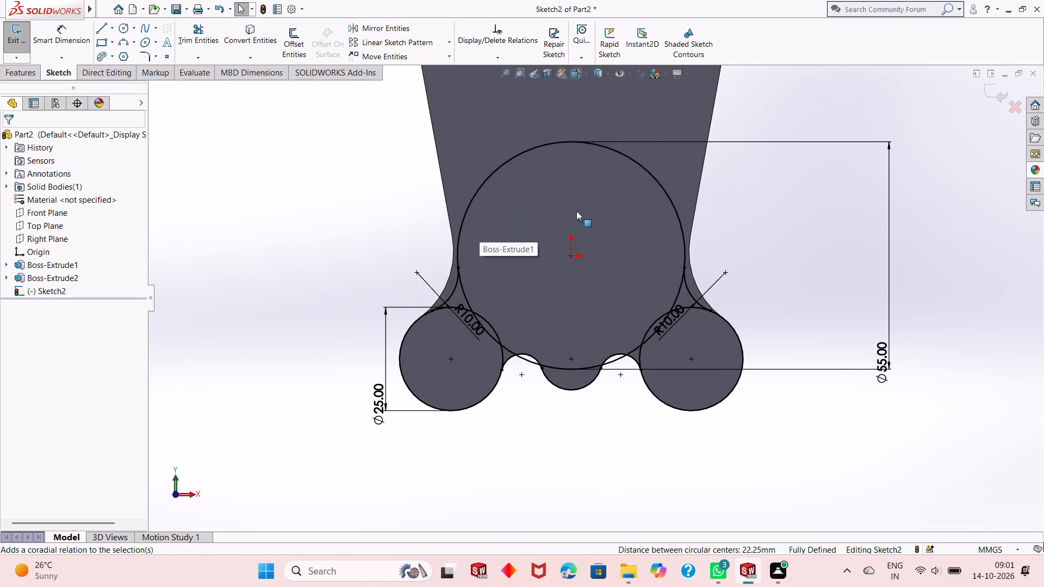
pyautogui.scroll(-1, 616, 251)
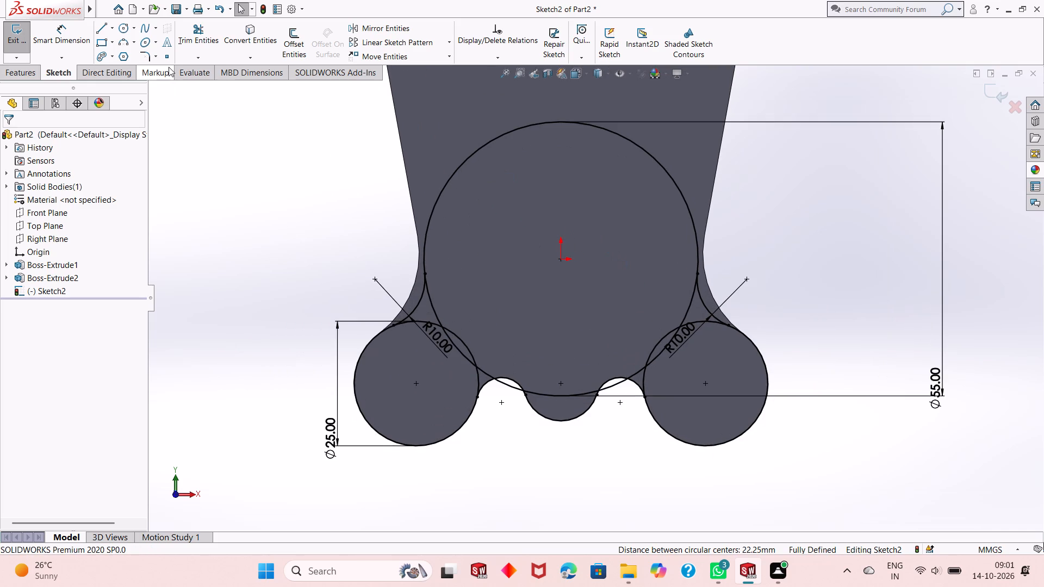
pyautogui.click(194, 31)
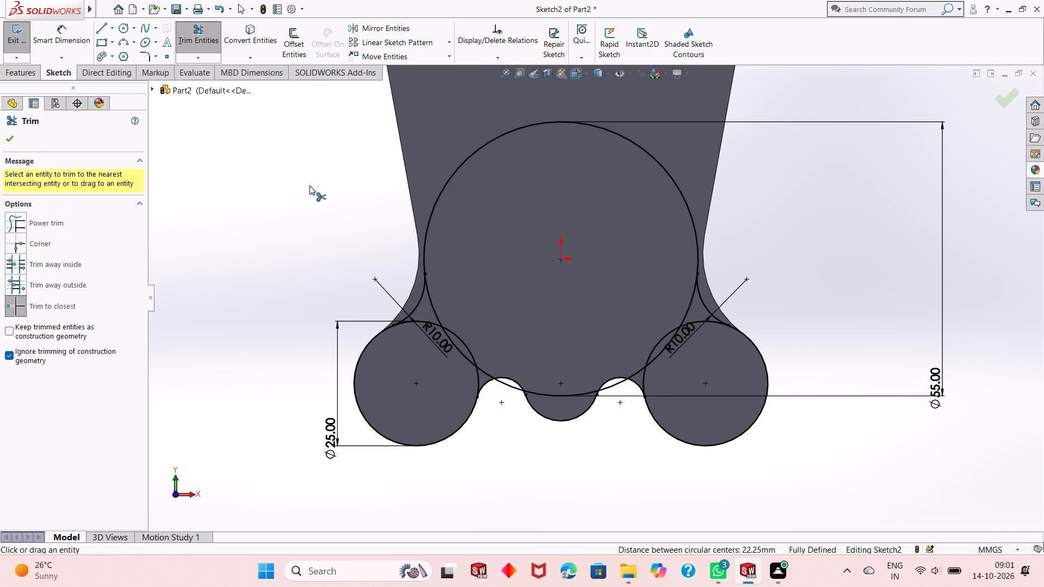
pyautogui.click(428, 288)
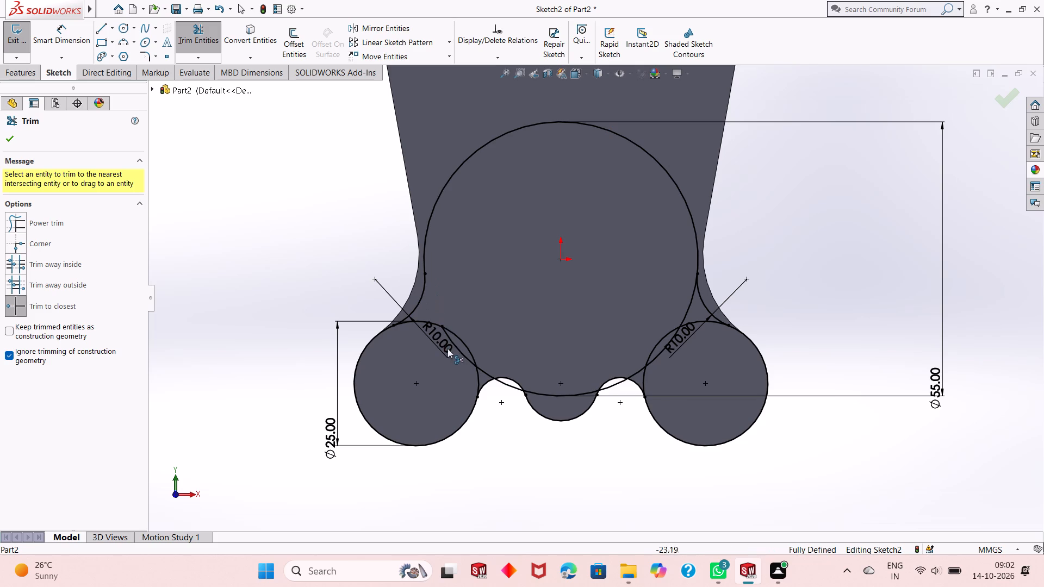
pyautogui.click(458, 350)
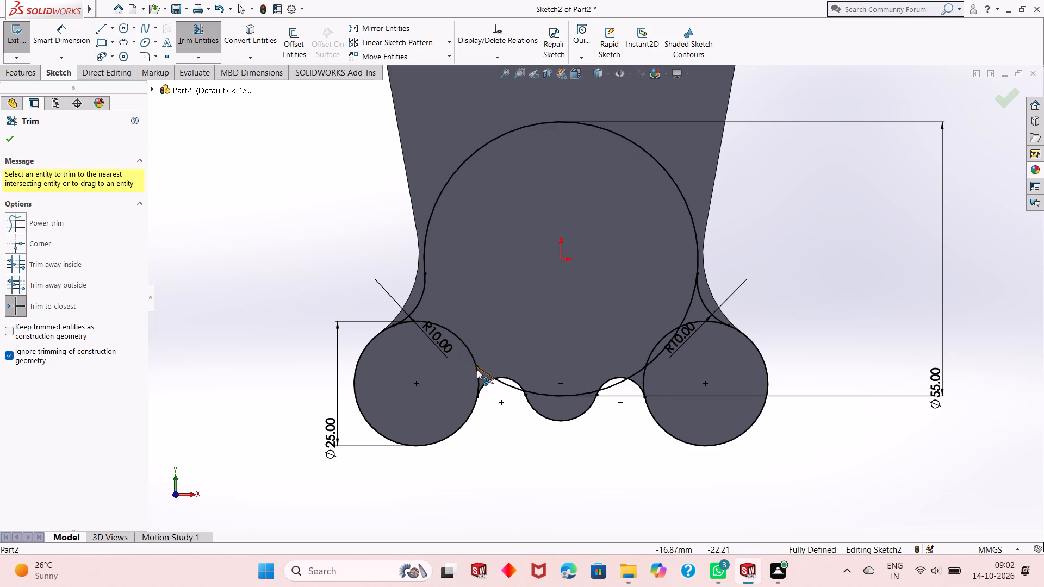
pyautogui.click(480, 370)
pyautogui.click(503, 384)
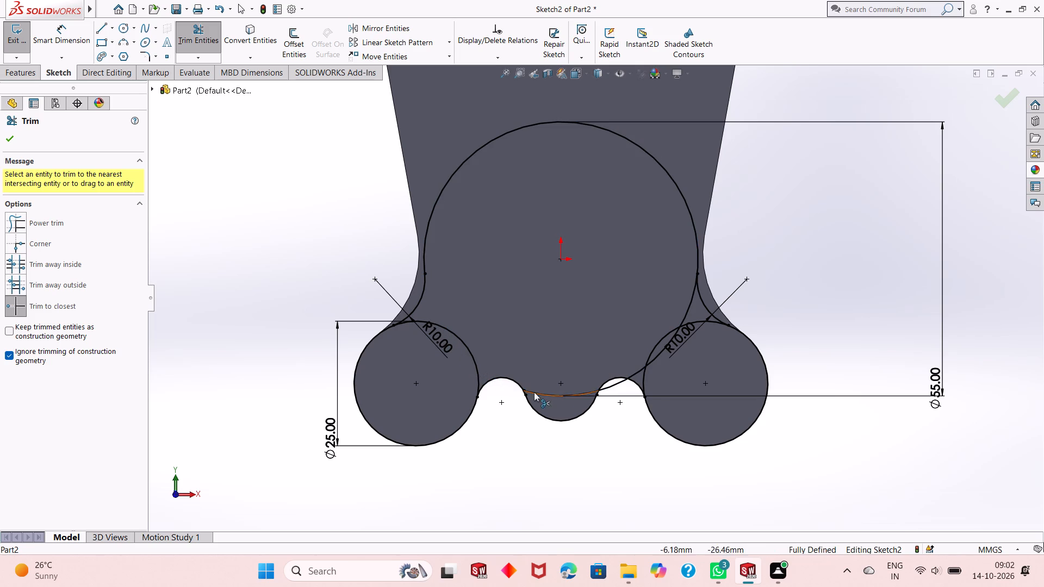
pyautogui.click(542, 394)
pyautogui.click(610, 386)
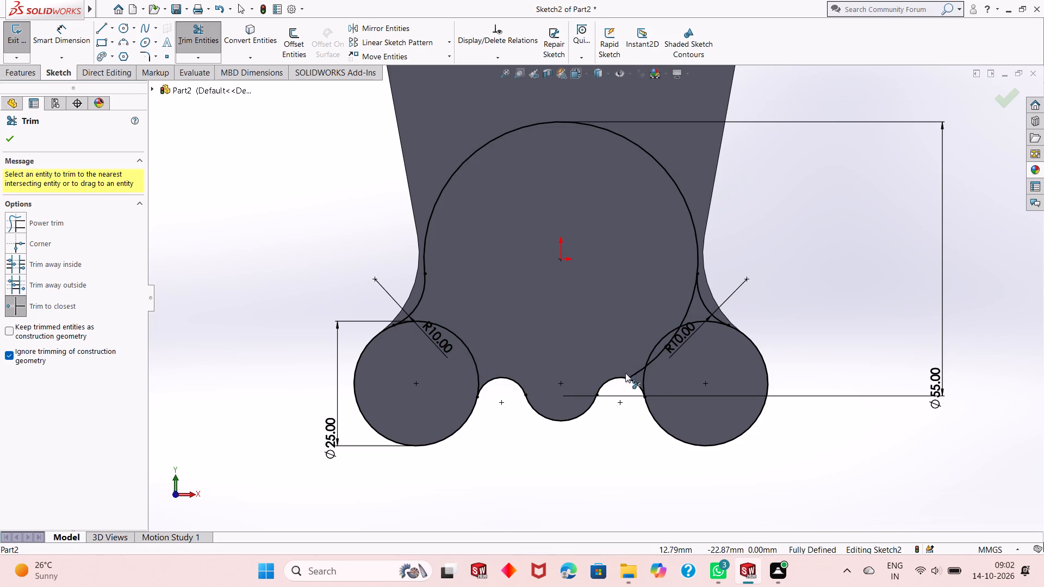
pyautogui.click(633, 374)
pyautogui.click(652, 360)
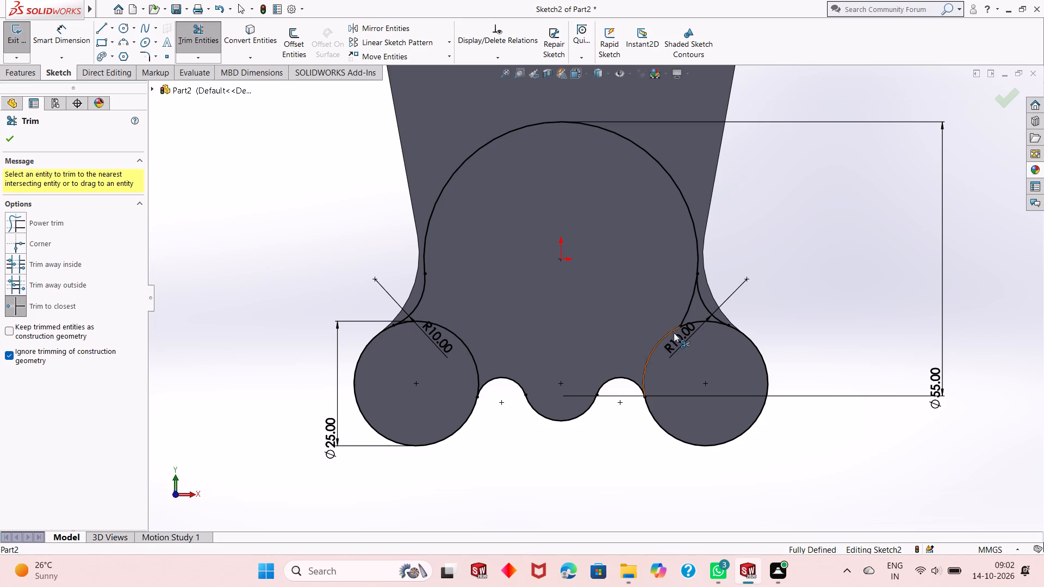
pyautogui.click(690, 307)
pyautogui.rightClick(807, 205)
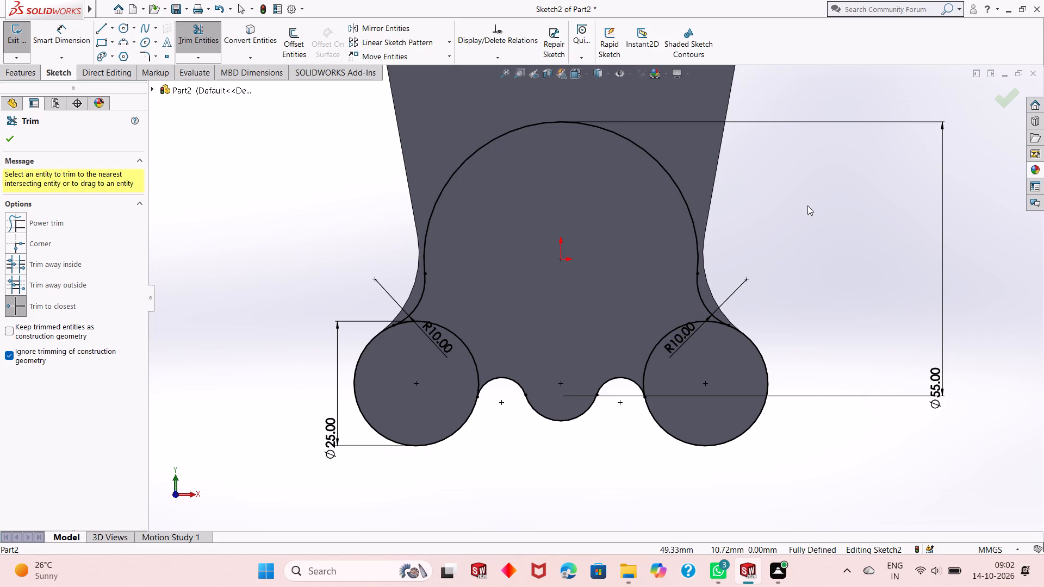
pyautogui.click(825, 235)
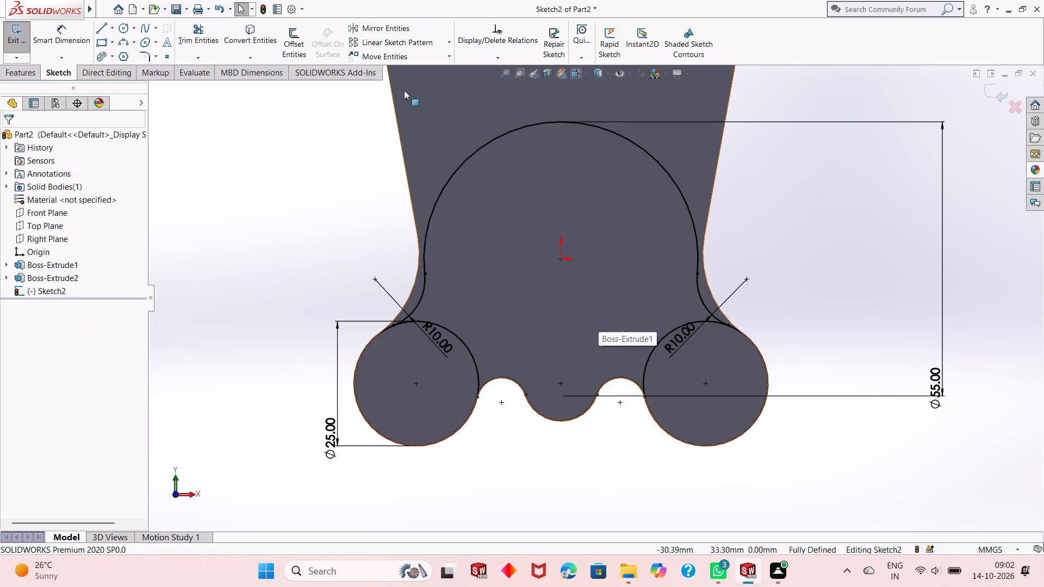
# Trim away the inner upper portions of the lower-left and lower-right lobe circles to leave one continuous outline.
pyautogui.click(195, 35)
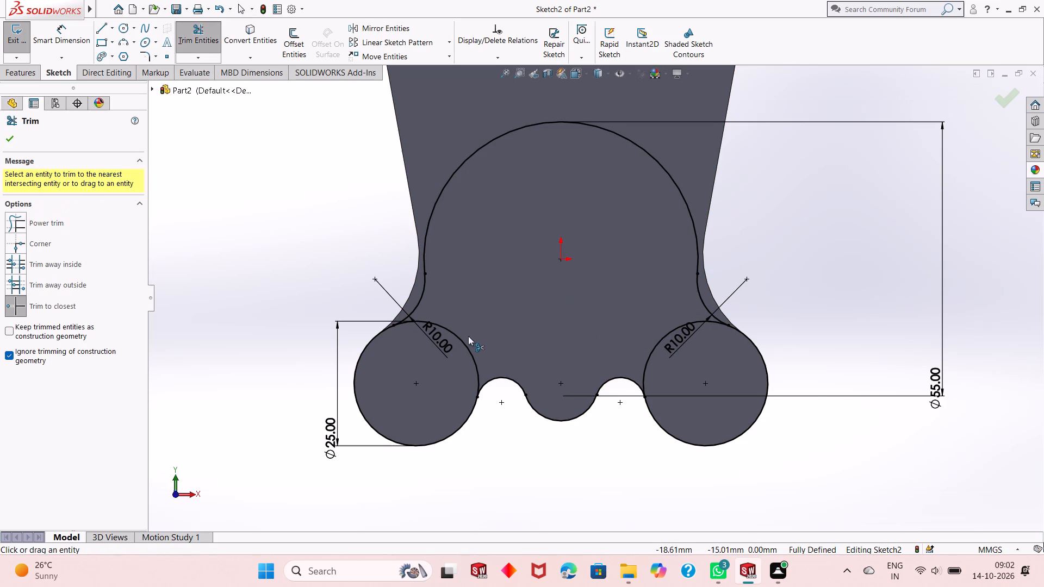
pyautogui.click(462, 342)
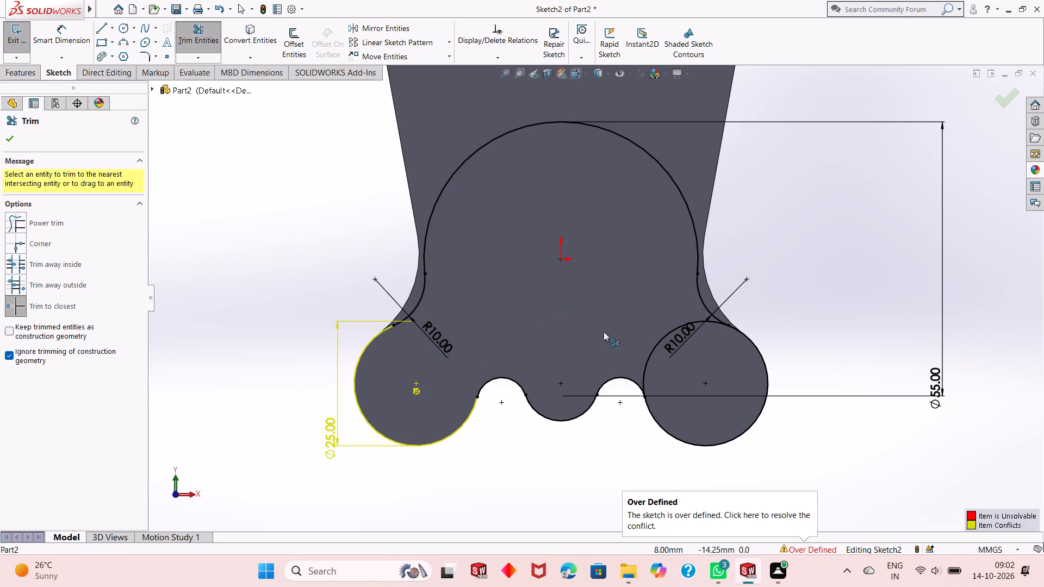
pyautogui.click(655, 345)
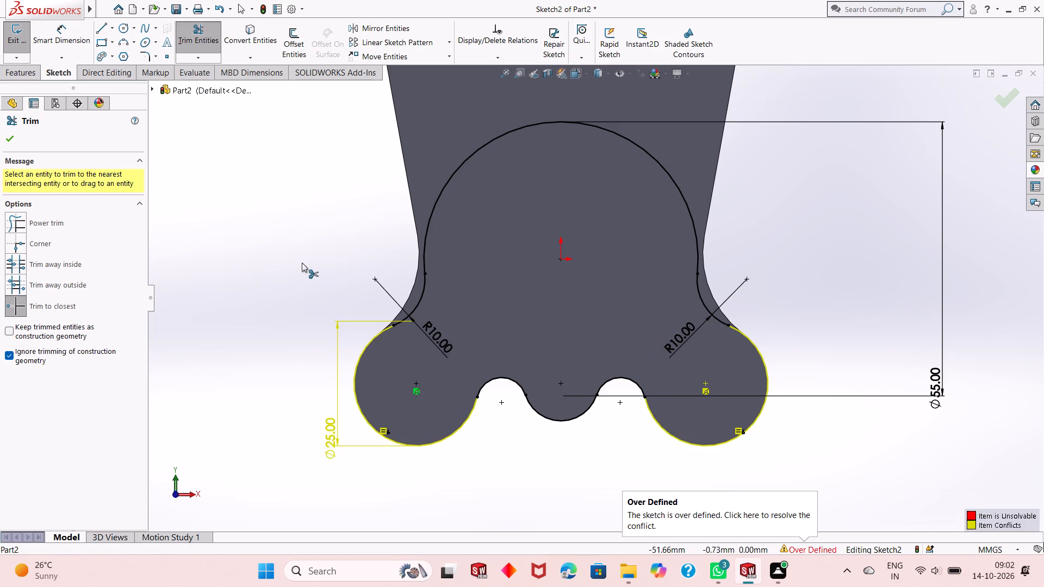
pyautogui.rightClick(301, 263)
pyautogui.click(343, 292)
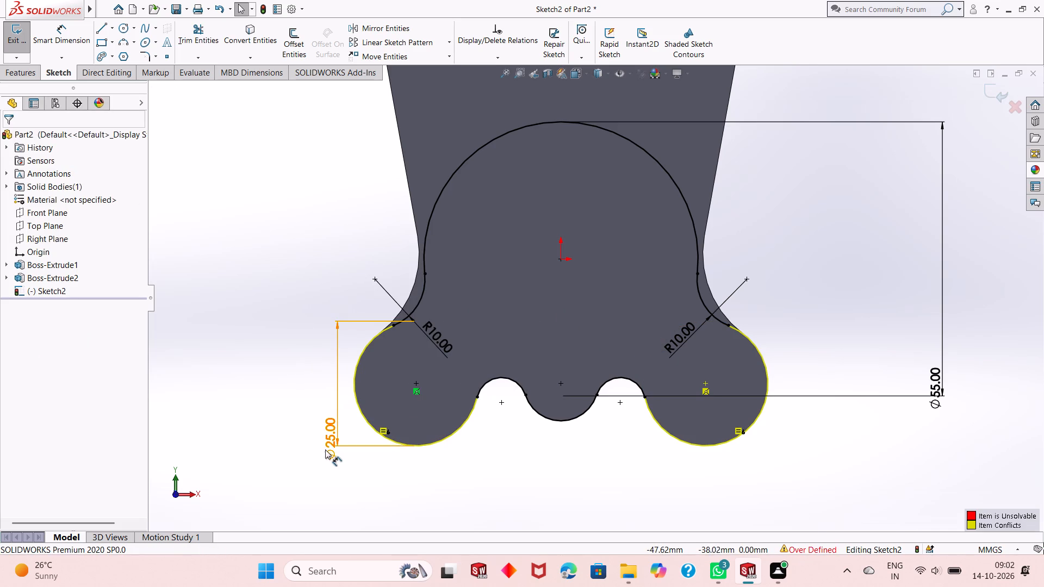
# Delete the 25 mm diameter dimension on the lower-left lobe.
pyautogui.rightClick(328, 446)
pyautogui.click(375, 438)
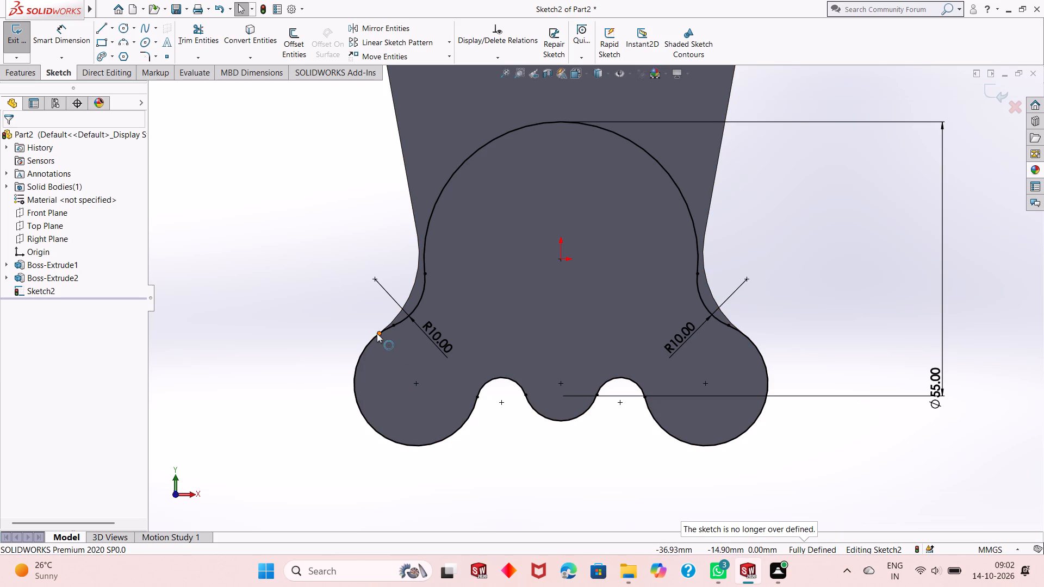
# Extrude the trimmed lobed profile outward from the plate face to a blind depth of 20 mm, merged with the body.
pyautogui.scroll(1, 537, 341)
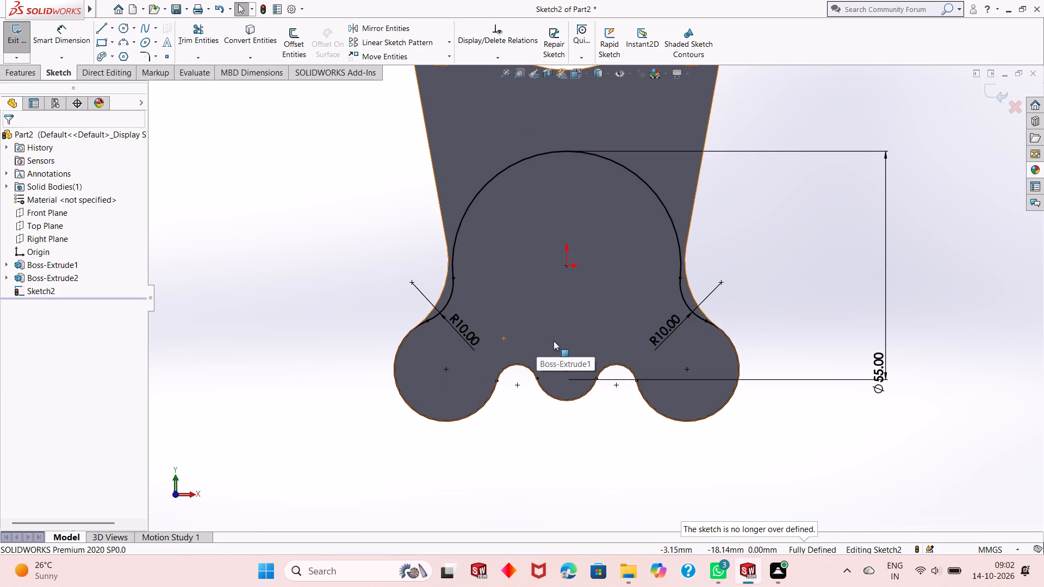
pyautogui.scroll(-3, 554, 341)
pyautogui.scroll(3, 552, 291)
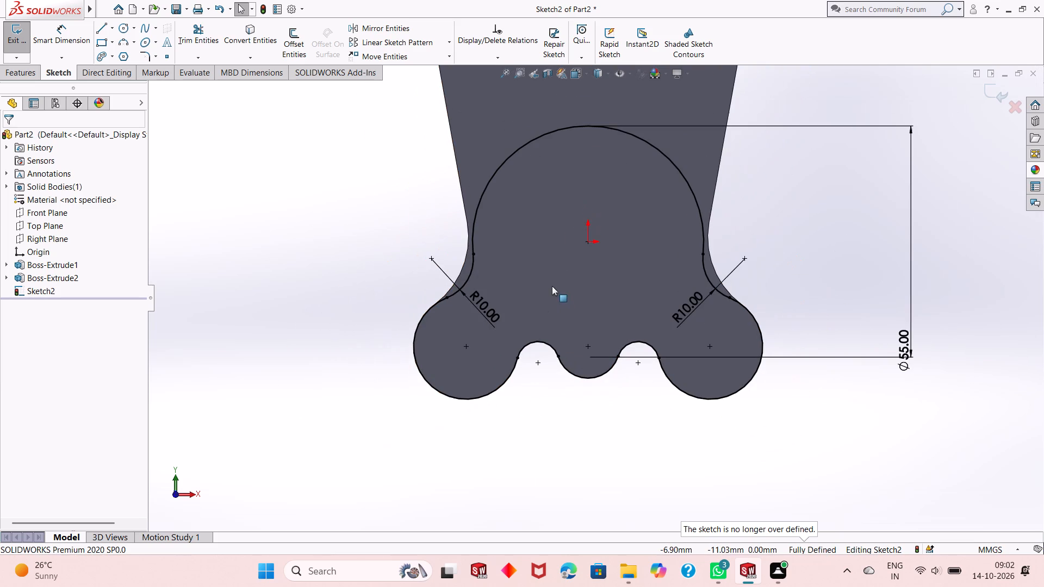
pyautogui.click(31, 77)
pyautogui.click(39, 52)
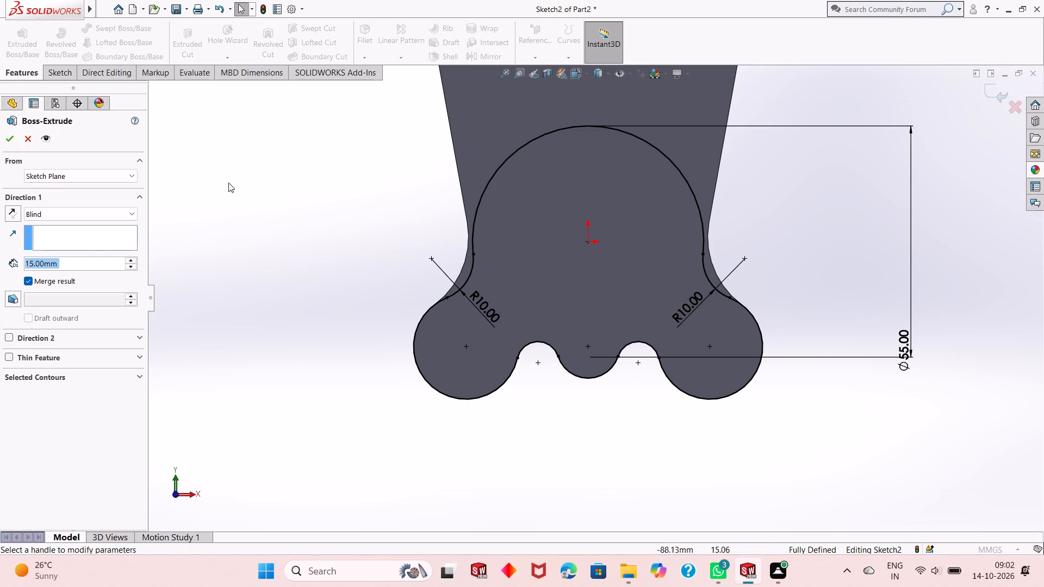
pyautogui.moveTo(281, 215); pyautogui.dragTo(346, 219, button='middle')
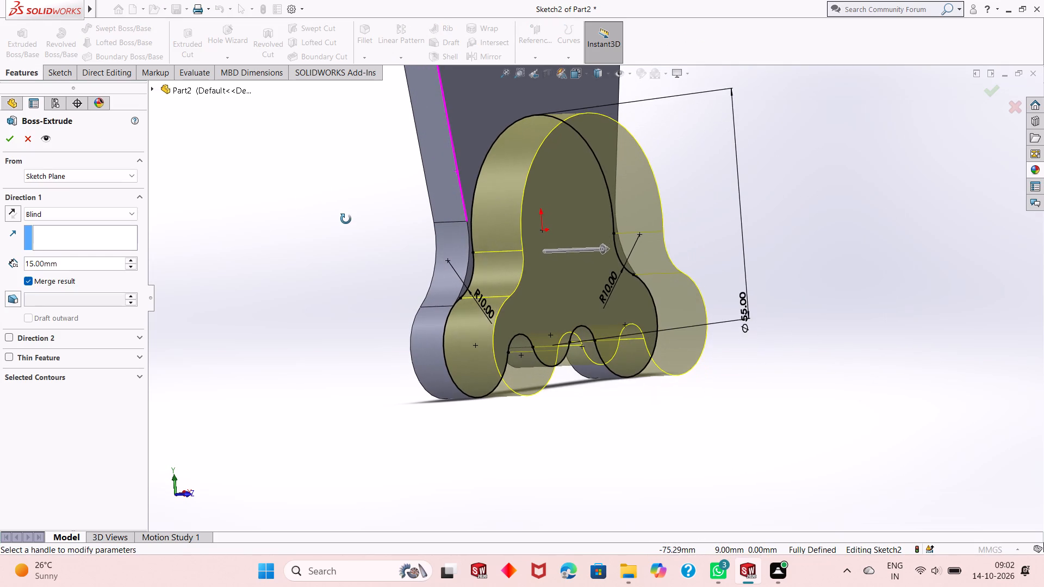
pyautogui.moveTo(346, 219); pyautogui.dragTo(346, 220, button='middle')
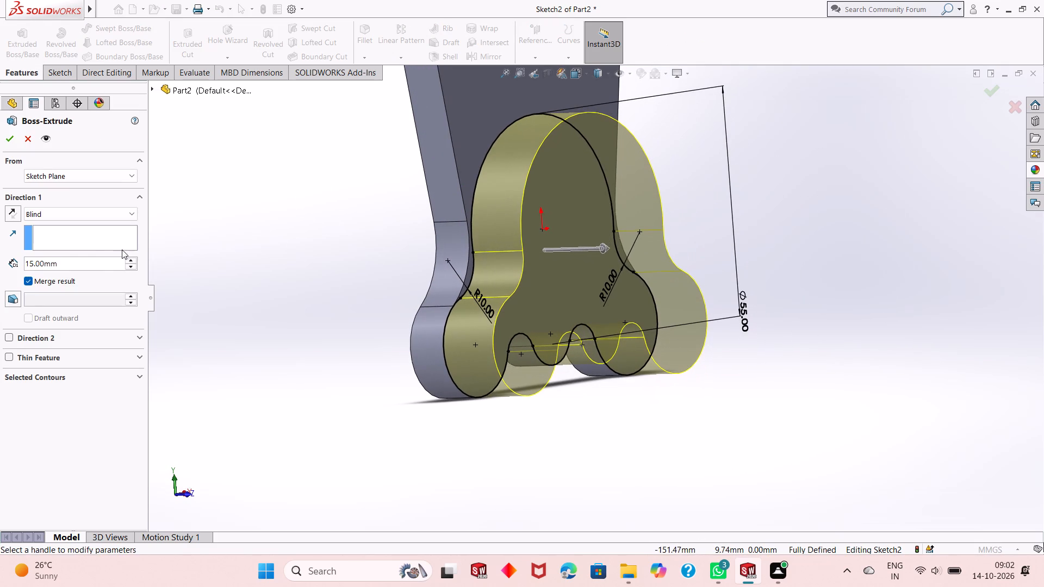
pyautogui.doubleClick(75, 266)
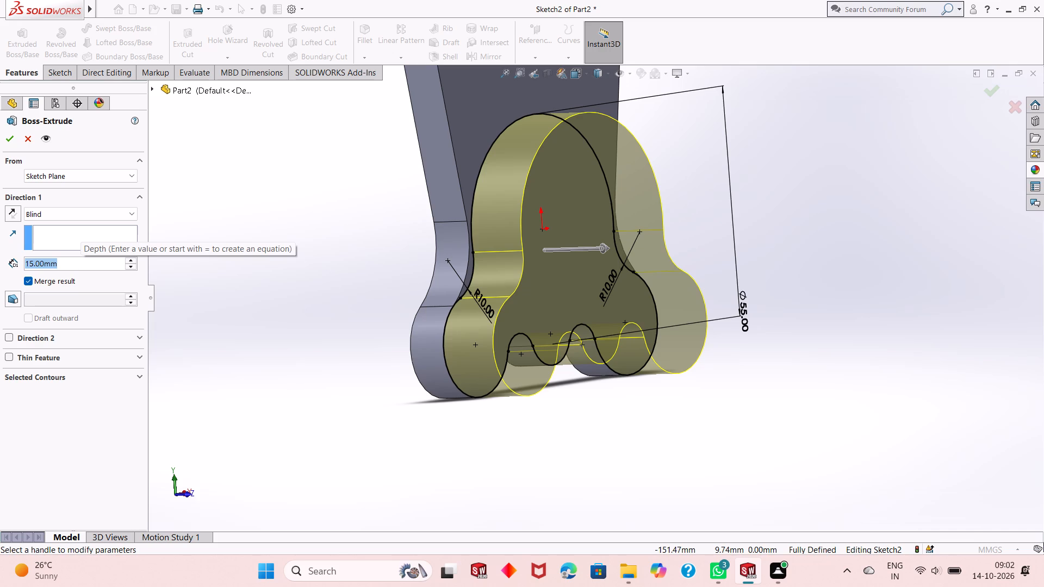
pyautogui.write('20')
pyautogui.press('Return')
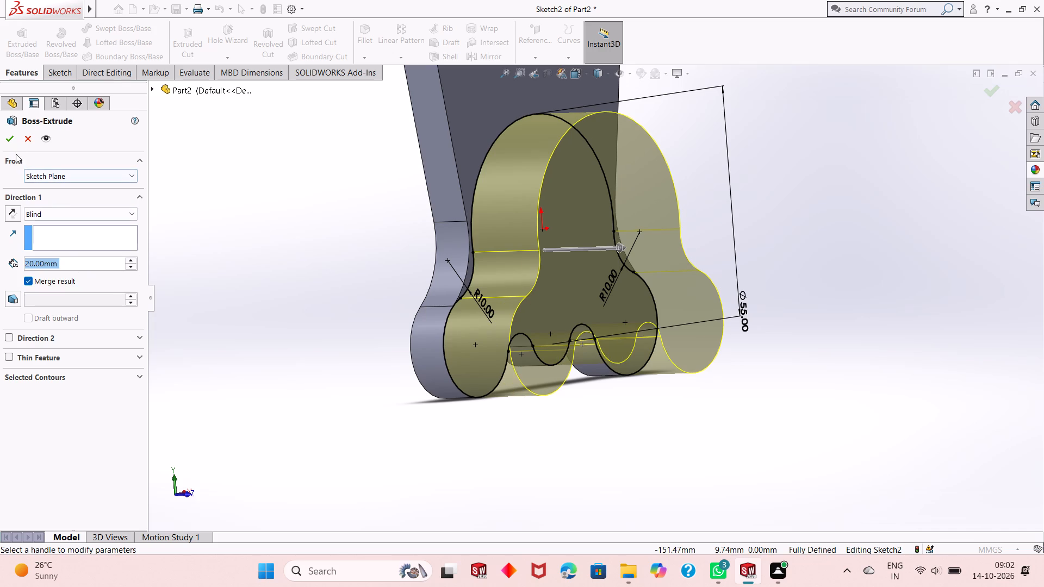
pyautogui.click(13, 140)
pyautogui.click(304, 247)
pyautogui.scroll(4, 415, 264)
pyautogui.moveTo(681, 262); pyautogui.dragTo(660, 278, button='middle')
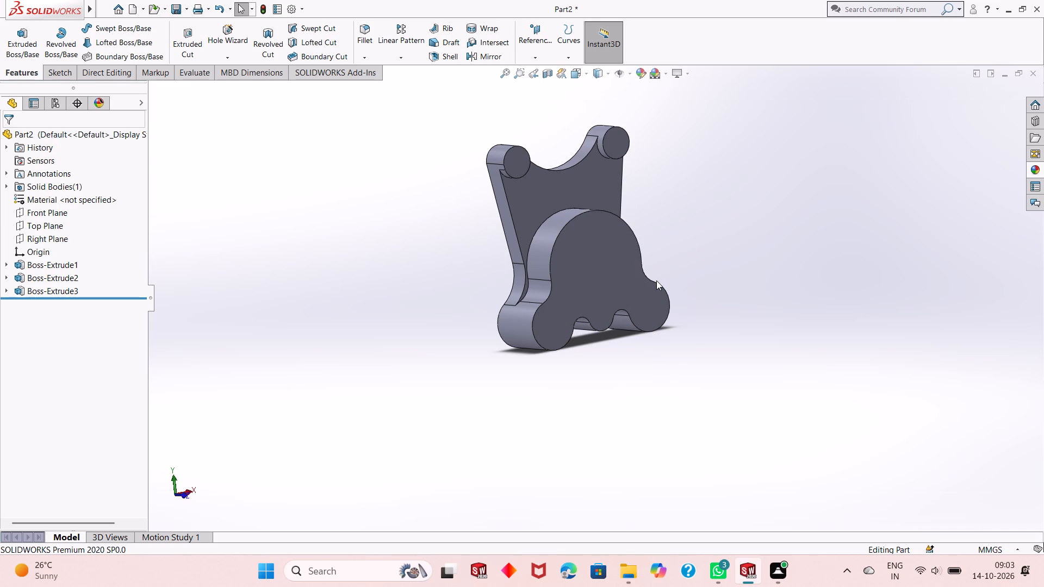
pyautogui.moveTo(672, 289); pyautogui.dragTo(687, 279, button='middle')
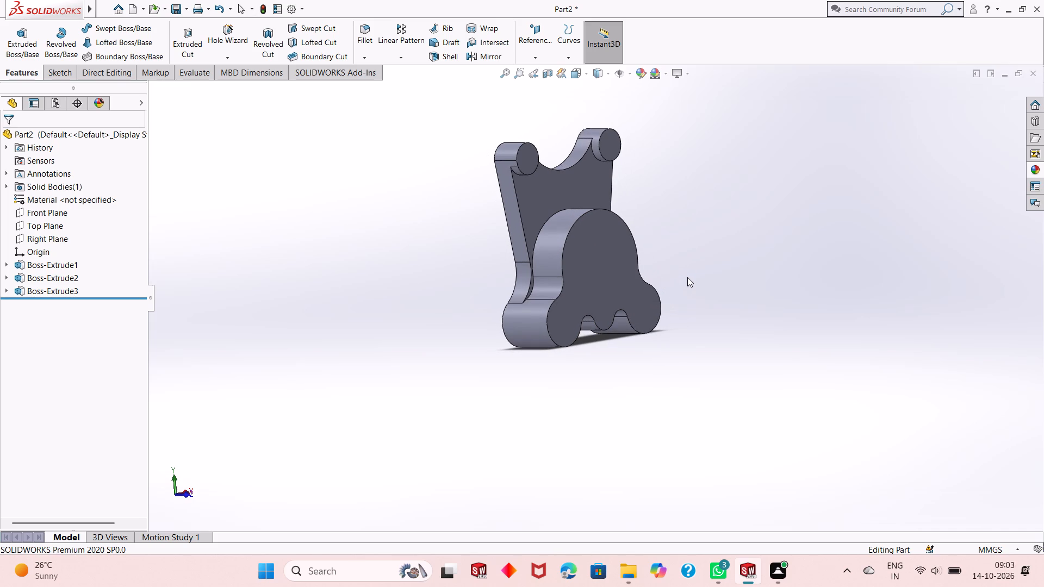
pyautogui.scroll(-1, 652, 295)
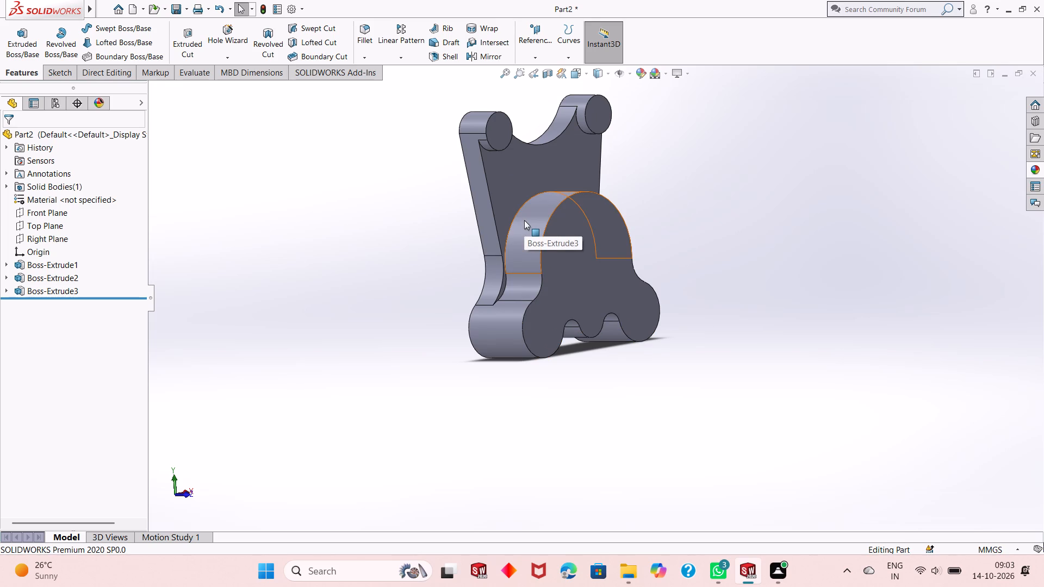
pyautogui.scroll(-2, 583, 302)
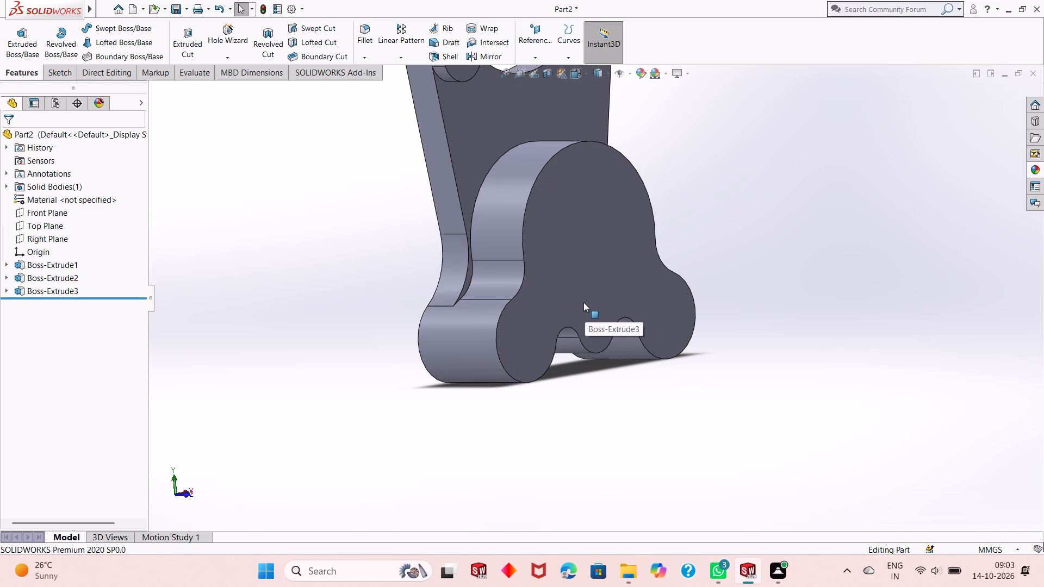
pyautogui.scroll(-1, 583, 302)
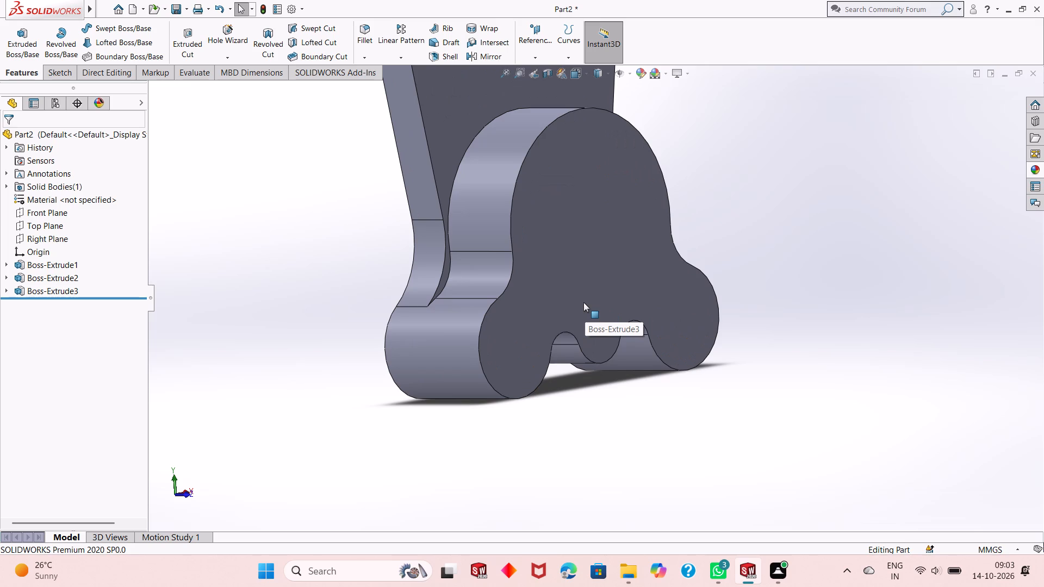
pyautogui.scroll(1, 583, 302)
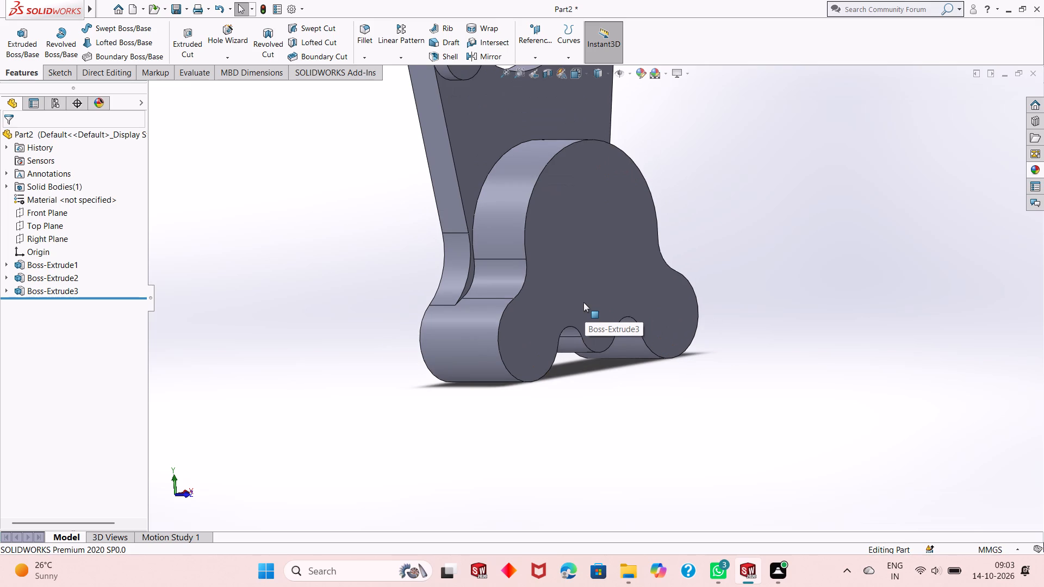
# Sketch circles centred on the lower-left and lower-right lobes of the lobed boss's front face, radii about 7.9 mm and 6.4 mm.
pyautogui.scroll(1, 583, 302)
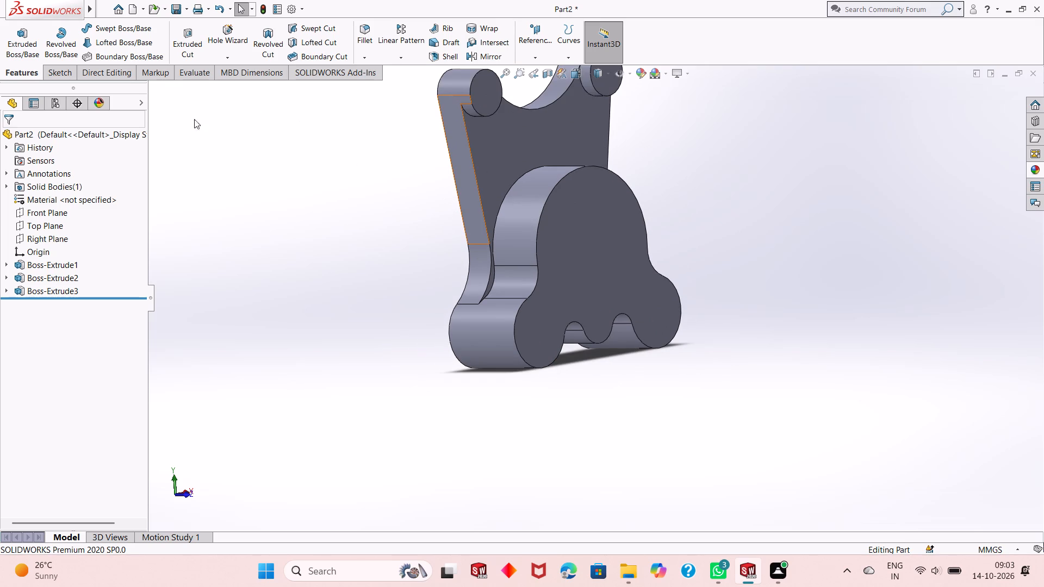
pyautogui.click(549, 323)
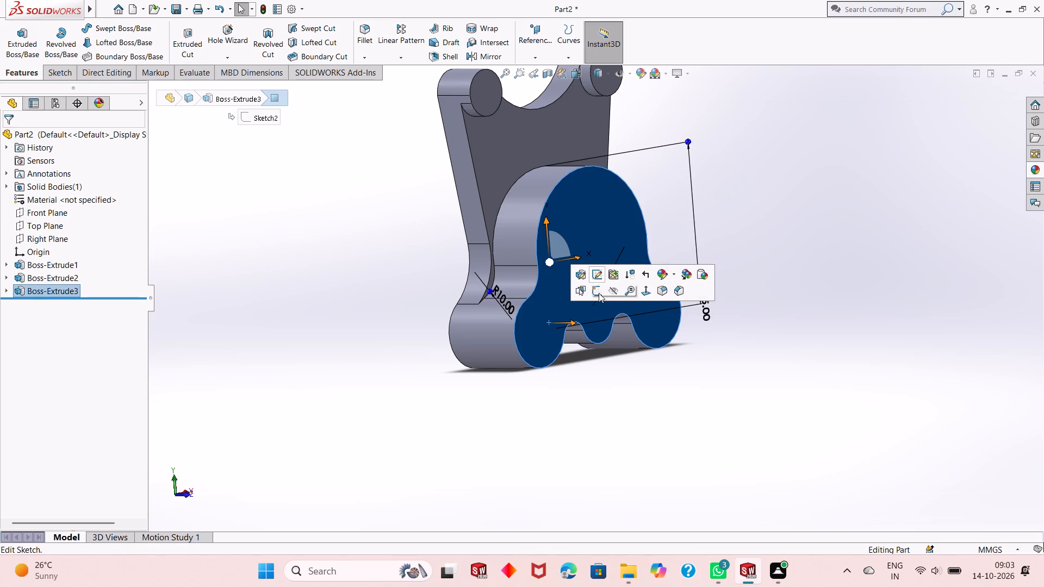
pyautogui.click(599, 293)
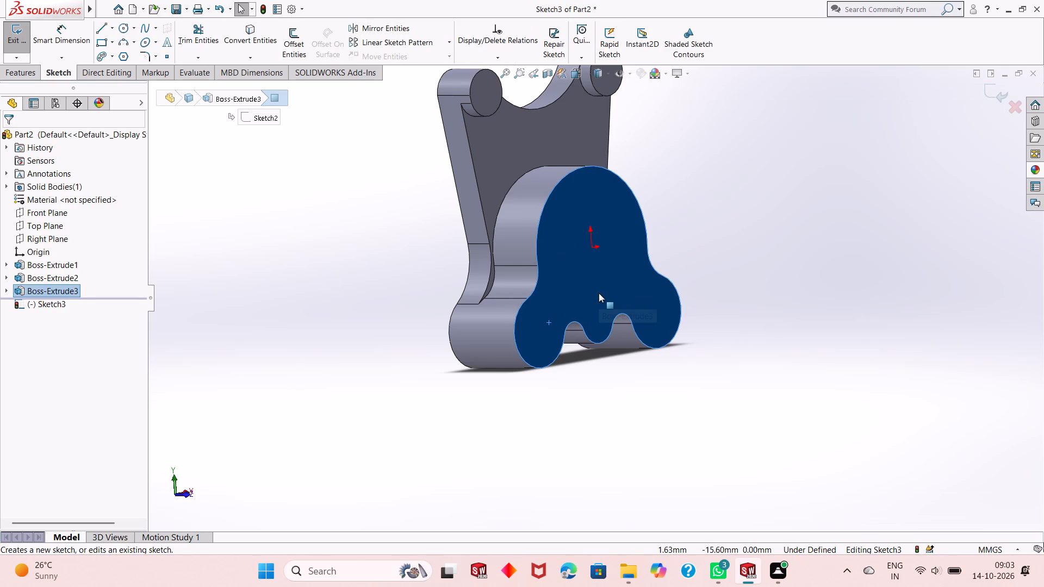
pyautogui.hotkey('ctrl', '8')
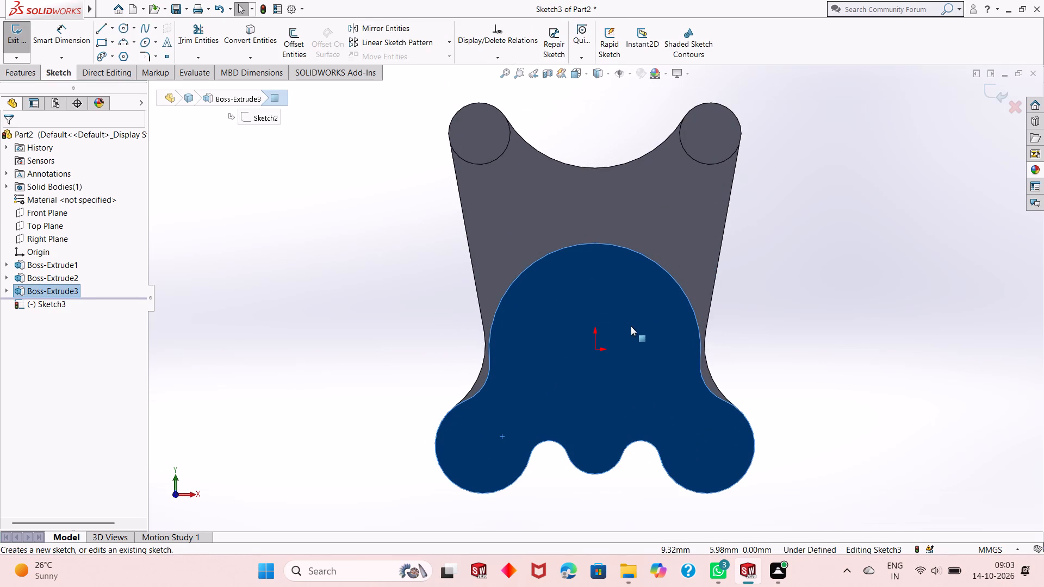
pyautogui.scroll(4, 631, 326)
pyautogui.press('Escape')
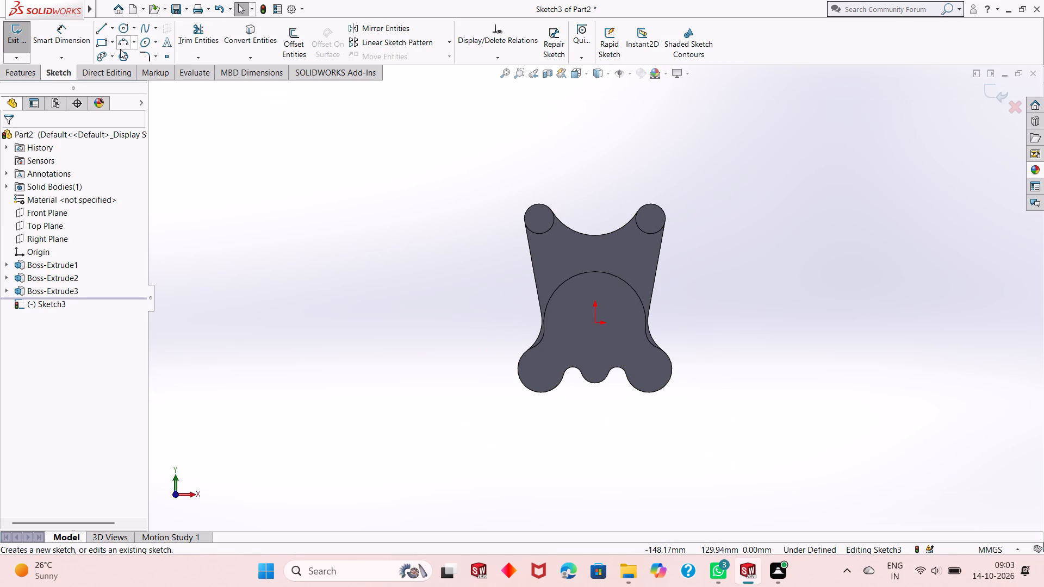
pyautogui.click(124, 27)
pyautogui.scroll(-4, 544, 367)
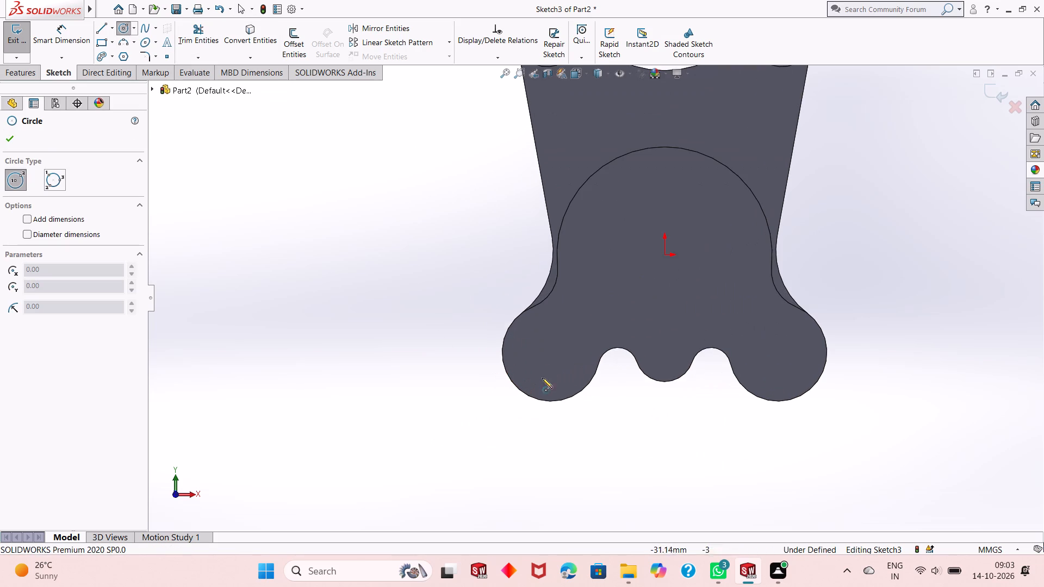
pyautogui.click(550, 352)
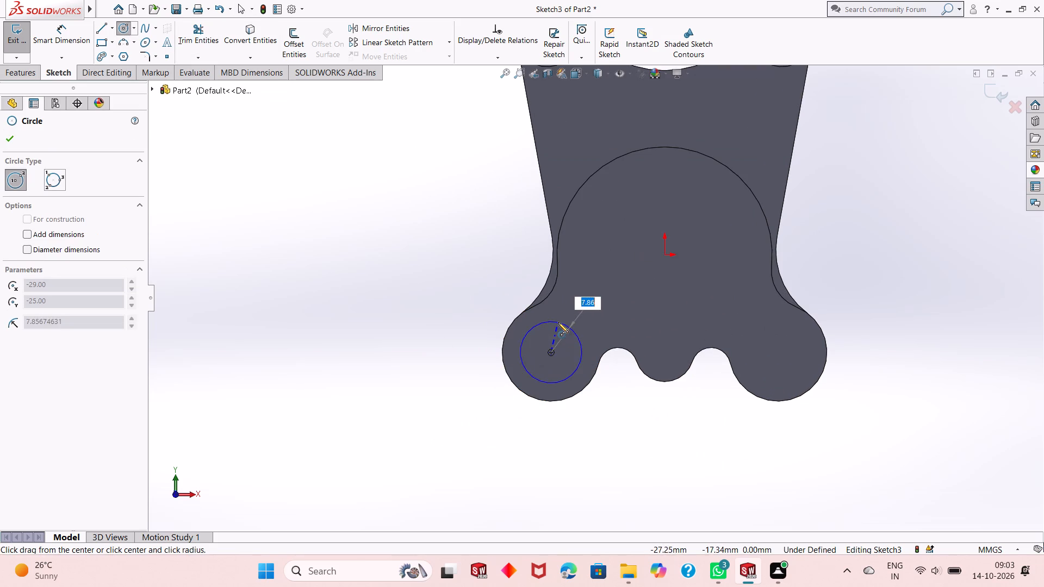
pyautogui.click(558, 322)
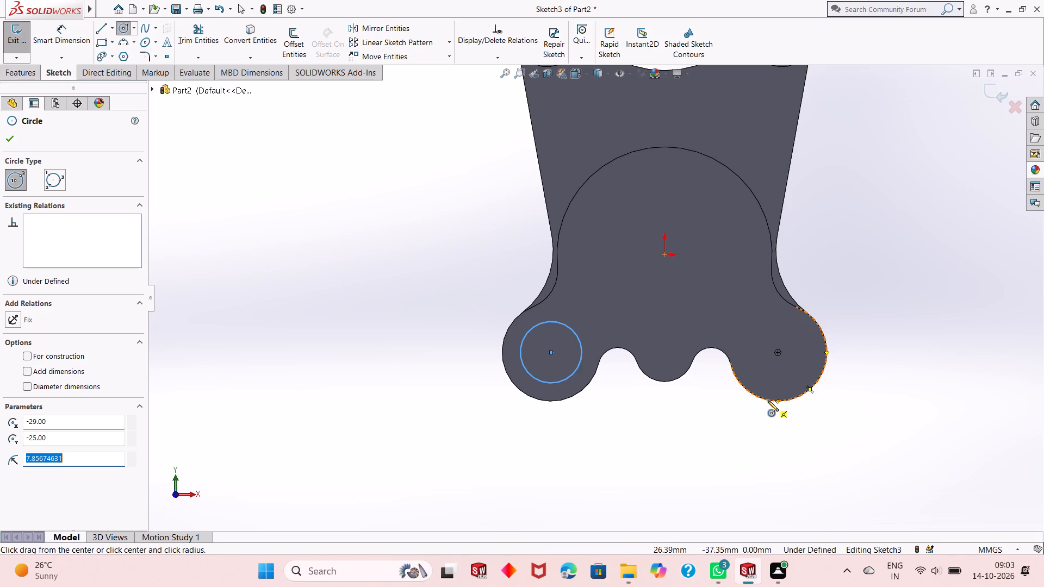
pyautogui.click(778, 352)
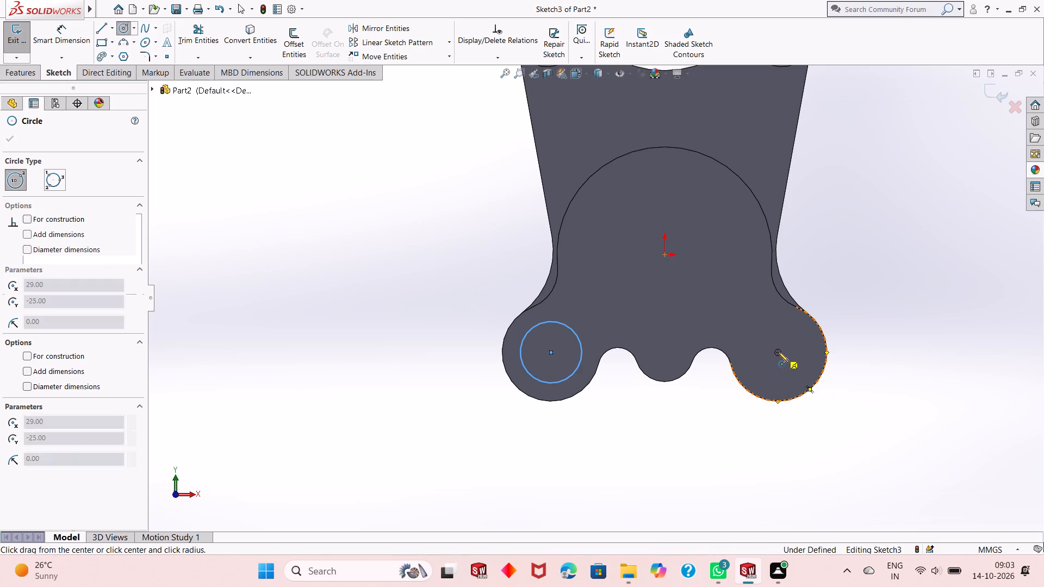
pyautogui.click(792, 332)
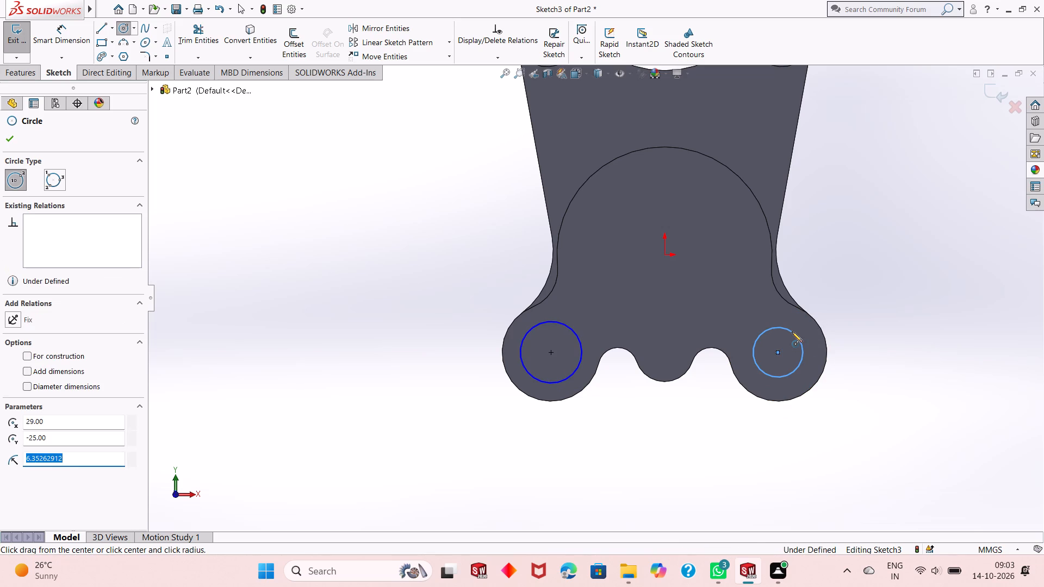
pyautogui.rightClick(863, 256)
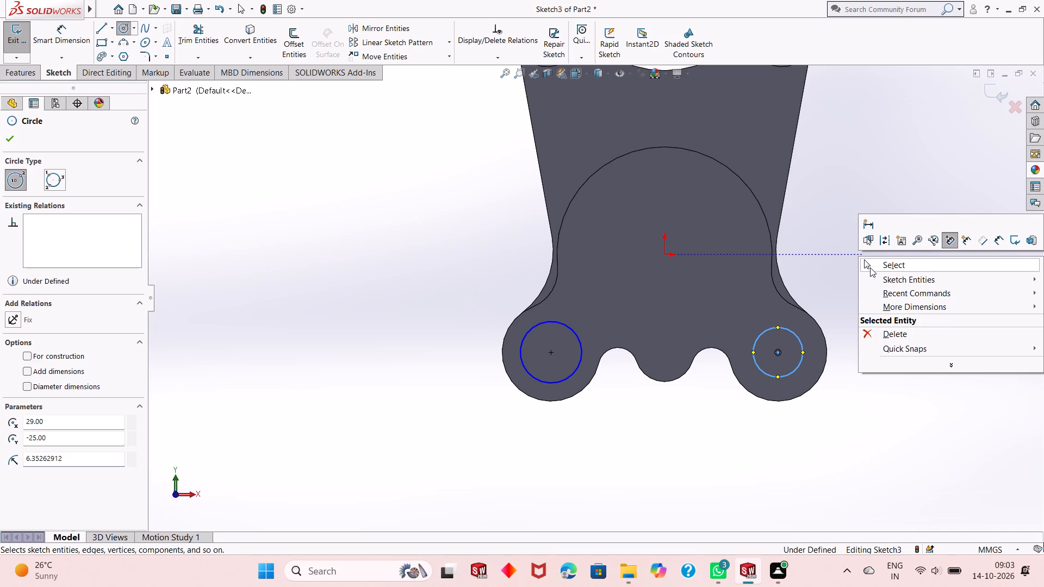
pyautogui.click(875, 268)
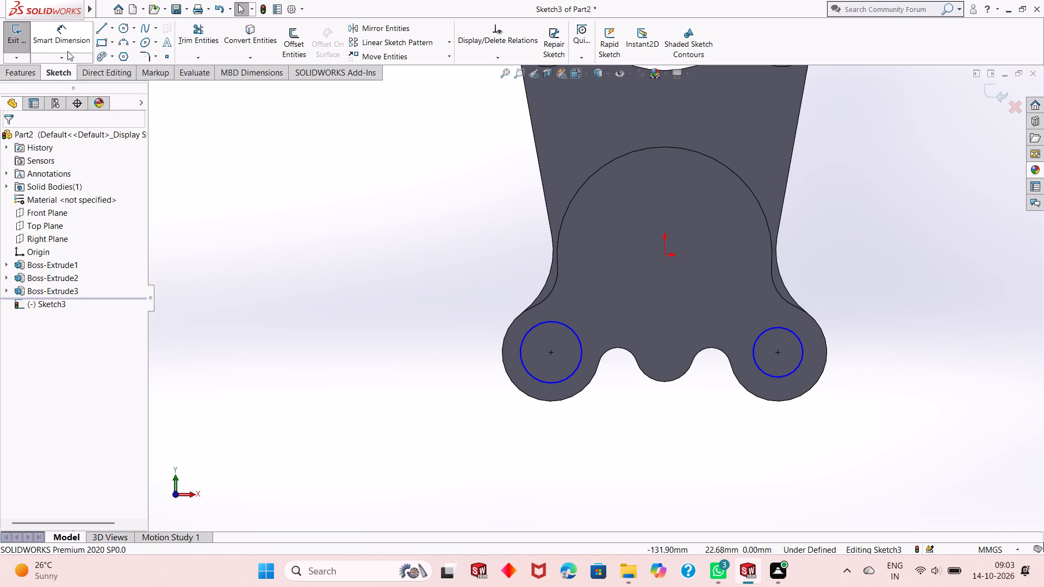
# Dimension the circle in the lower-left lobe to a diameter of 14 mm.
pyautogui.click(71, 47)
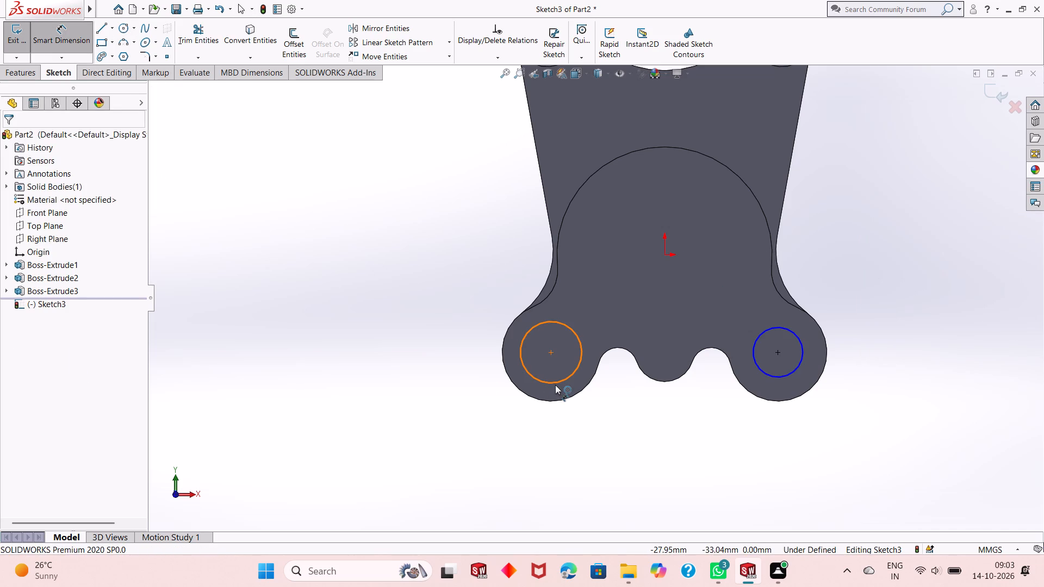
pyautogui.click(555, 385)
pyautogui.click(469, 411)
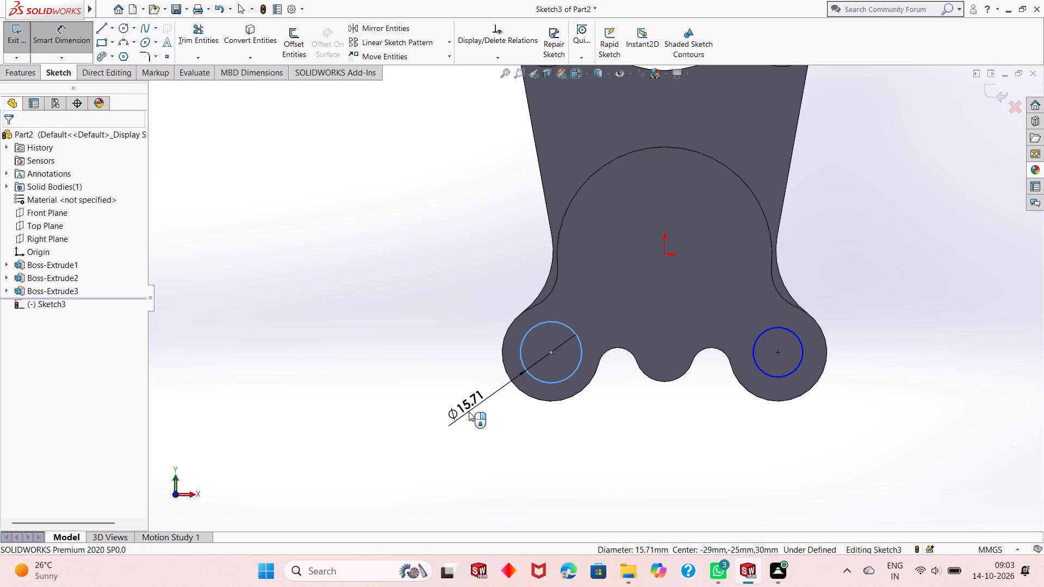
pyautogui.write('14')
pyautogui.press('Return')
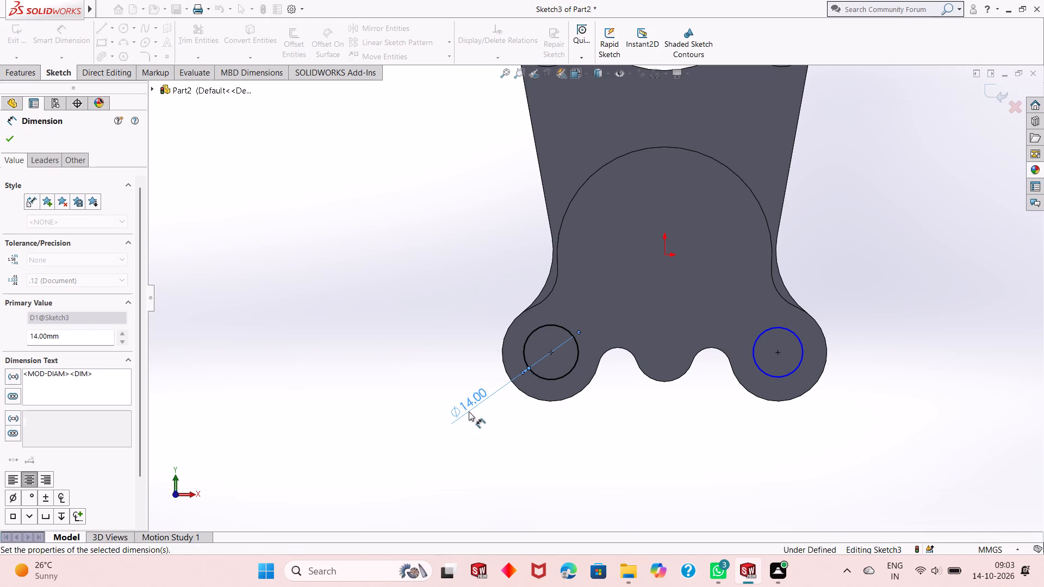
pyautogui.rightClick(428, 265)
pyautogui.click(446, 302)
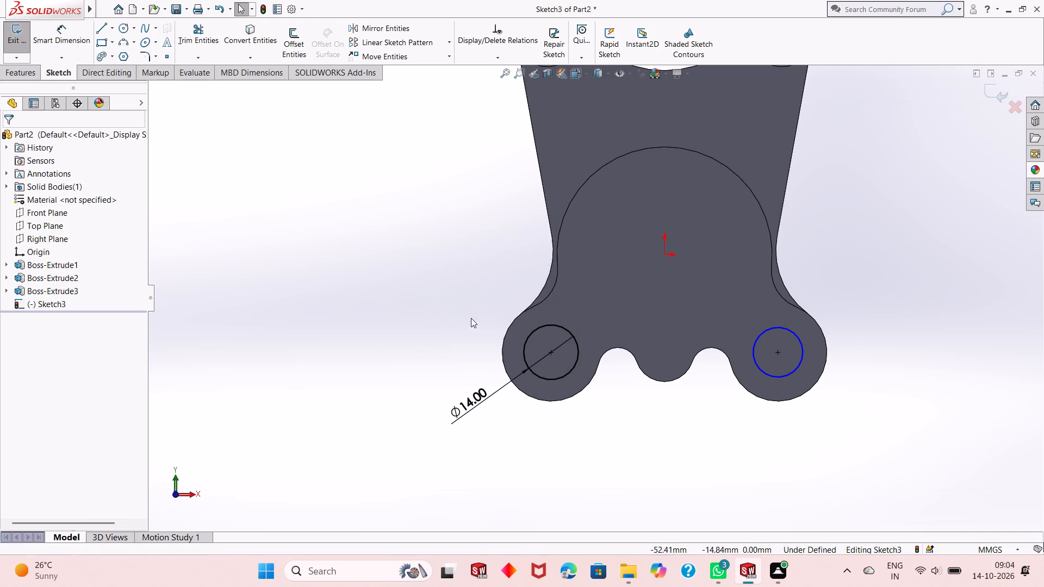
# Add an equal relation between the lower-left and lower-right lobe circles.
pyautogui.click(571, 366)
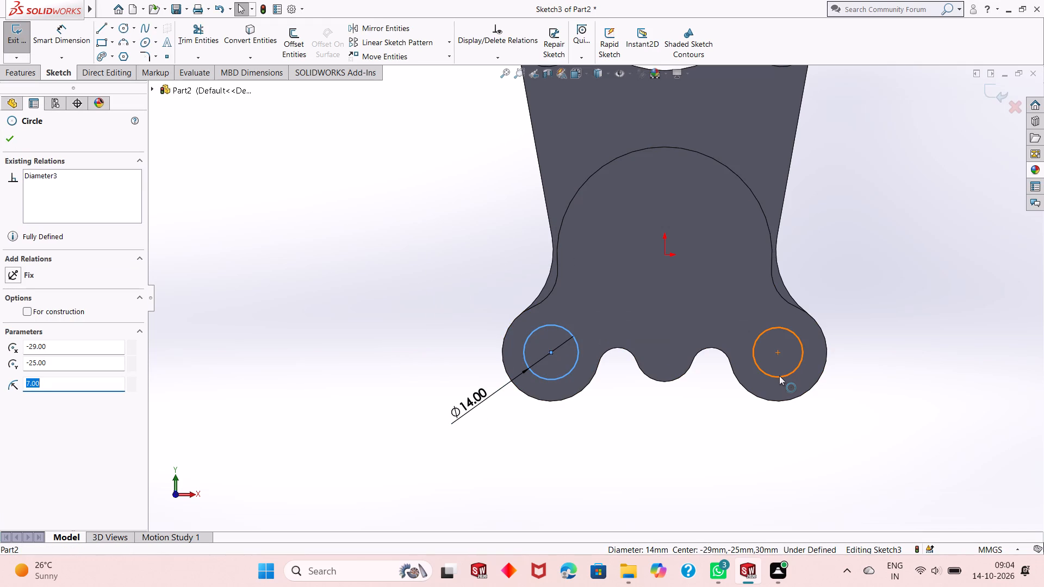
pyautogui.keyDown('ctrl'); pyautogui.click(778, 376); pyautogui.keyUp('ctrl')
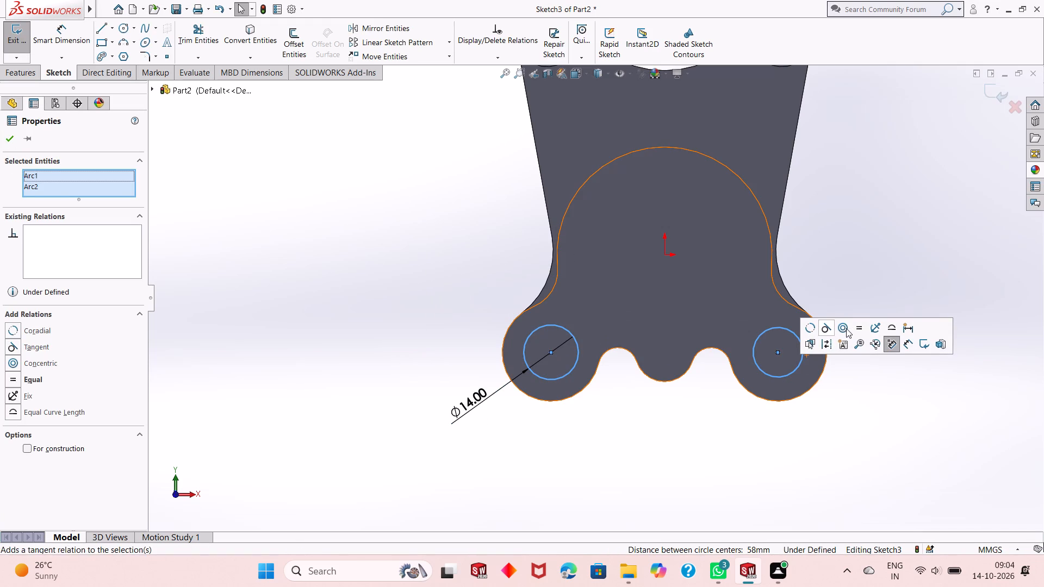
pyautogui.click(854, 330)
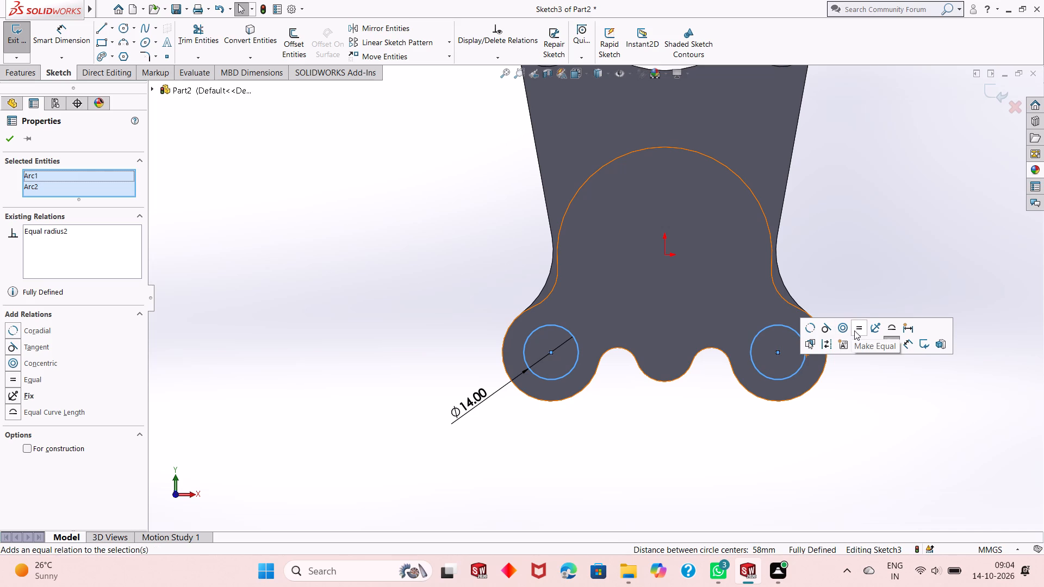
pyautogui.press('Escape')
pyautogui.press('Escape')
pyautogui.press('Escape')
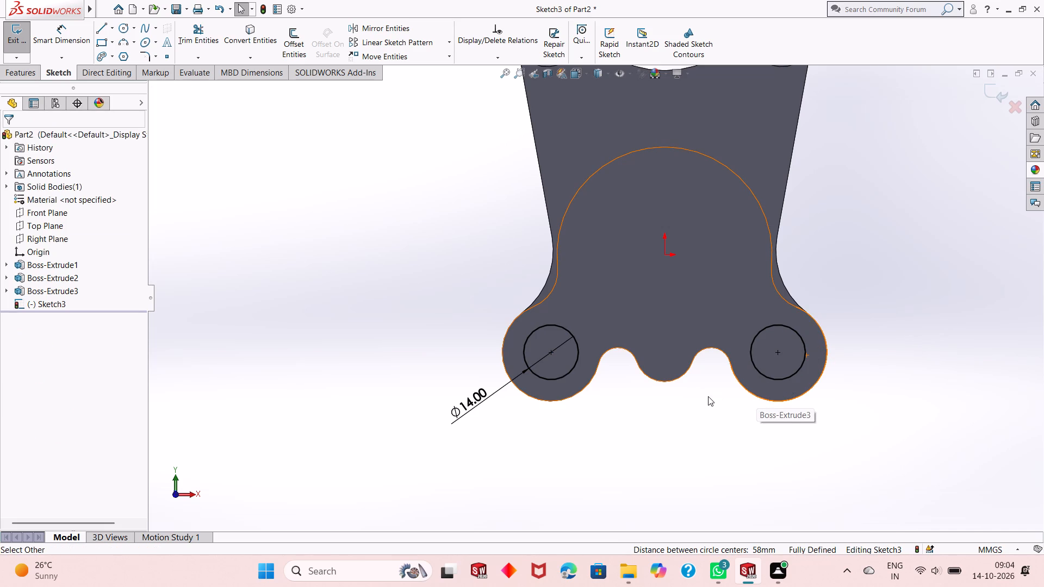
# Cut-extrude both lobe circles into the boss to a blind depth of 12 mm.
pyautogui.scroll(2, 669, 396)
pyautogui.scroll(-1, 643, 264)
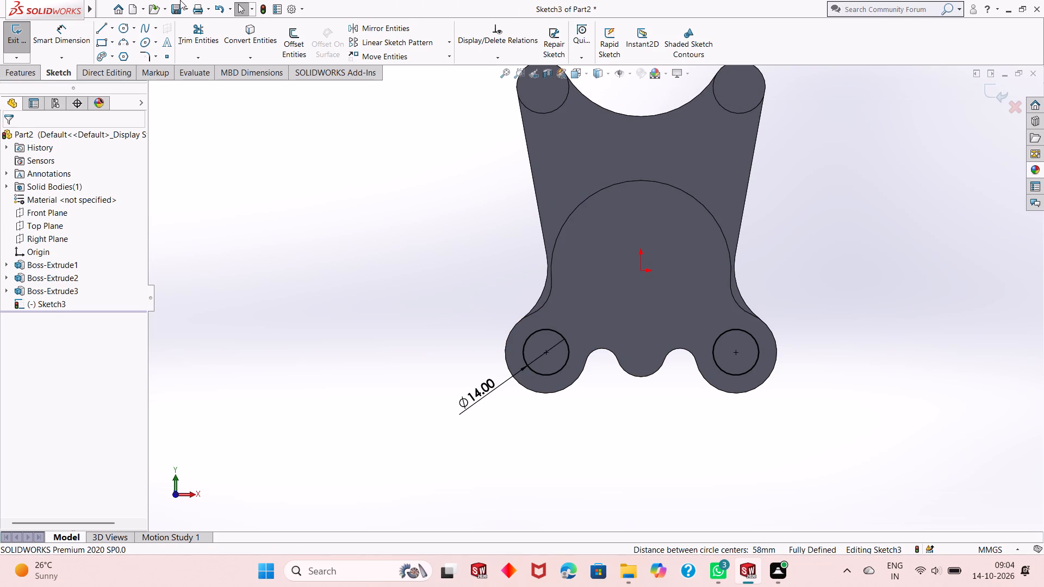
pyautogui.click(7, 78)
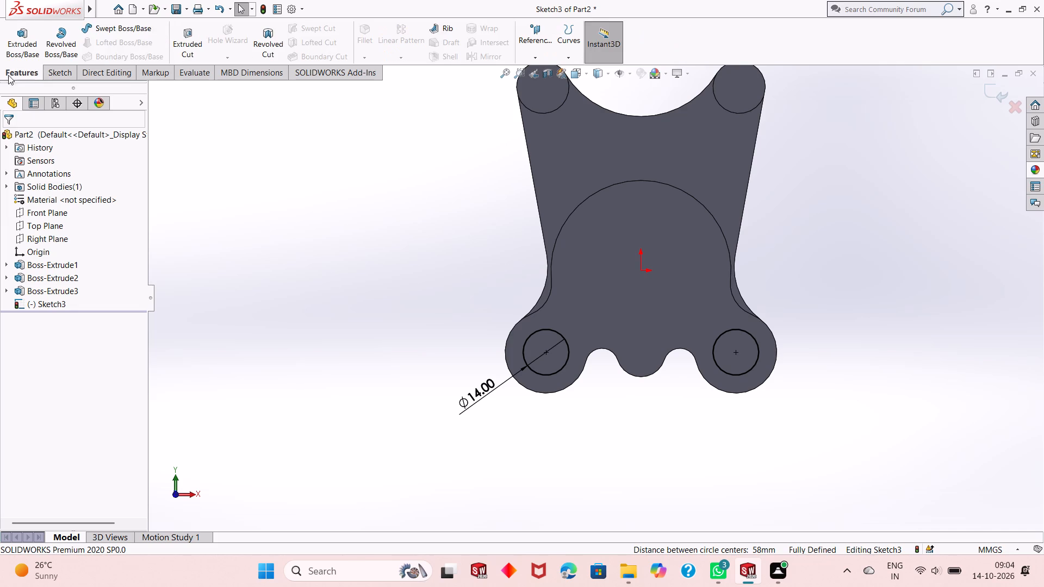
pyautogui.click(185, 46)
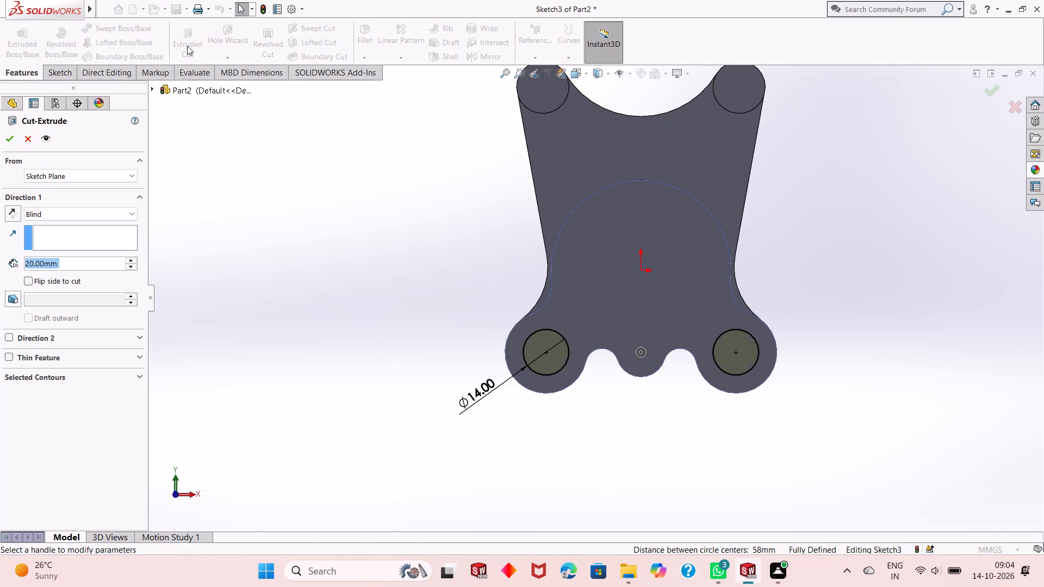
pyautogui.write('12')
pyautogui.press('Return')
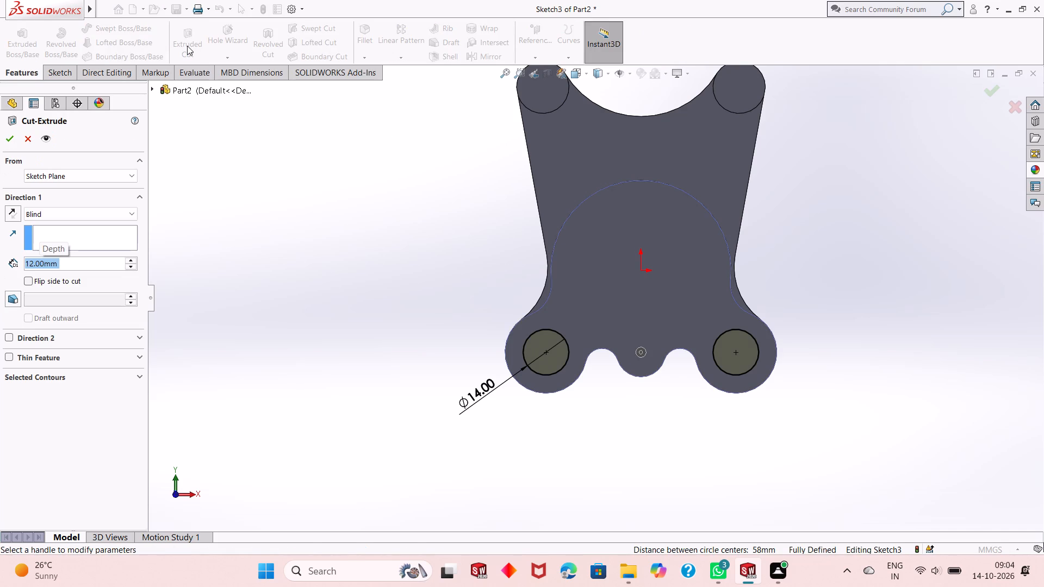
pyautogui.scroll(-1, 443, 108)
pyautogui.moveTo(471, 188); pyautogui.dragTo(461, 199, button='middle')
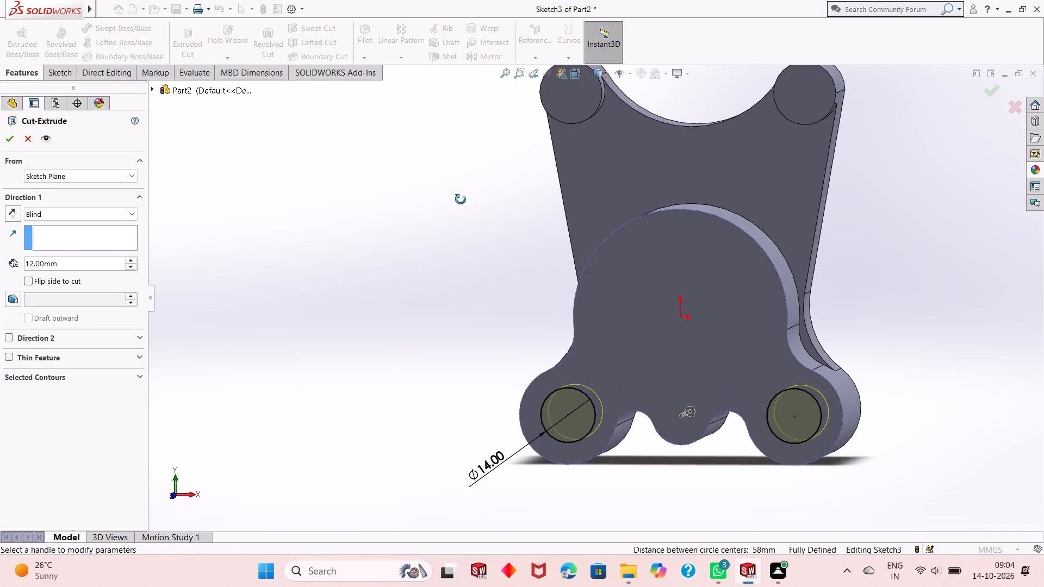
pyautogui.moveTo(461, 199); pyautogui.dragTo(433, 216, button='middle')
pyautogui.click(4, 142)
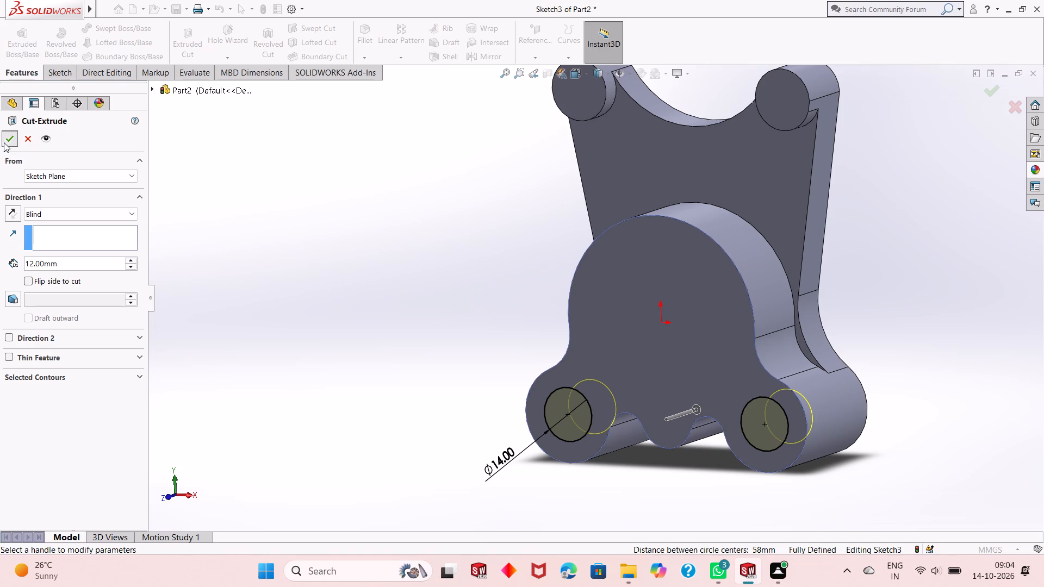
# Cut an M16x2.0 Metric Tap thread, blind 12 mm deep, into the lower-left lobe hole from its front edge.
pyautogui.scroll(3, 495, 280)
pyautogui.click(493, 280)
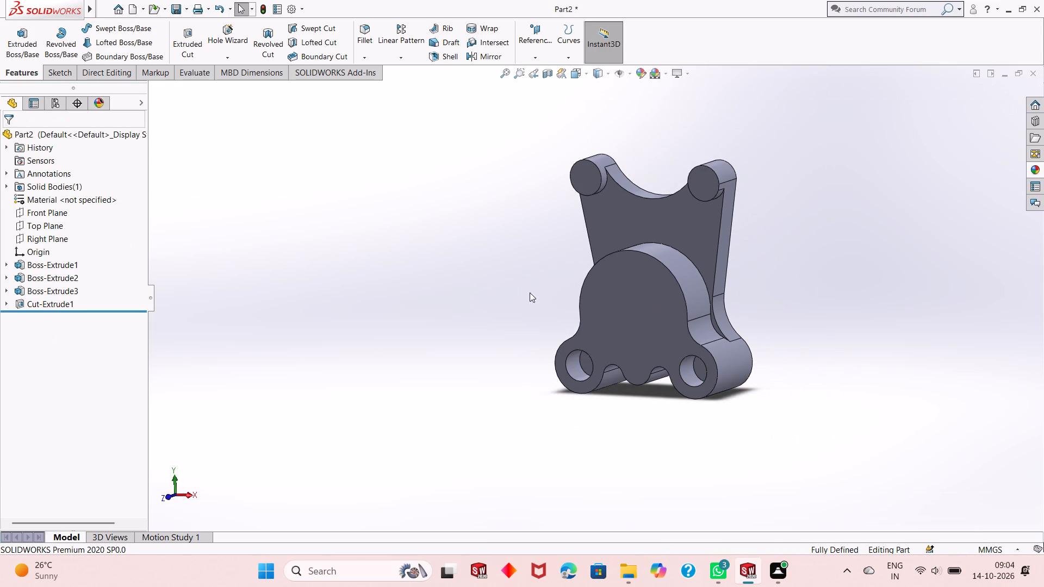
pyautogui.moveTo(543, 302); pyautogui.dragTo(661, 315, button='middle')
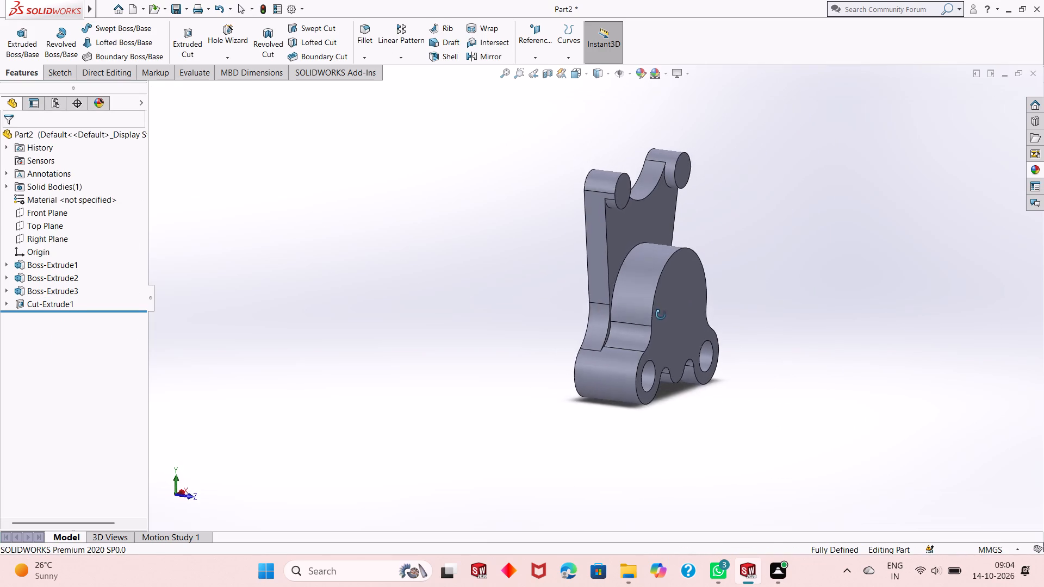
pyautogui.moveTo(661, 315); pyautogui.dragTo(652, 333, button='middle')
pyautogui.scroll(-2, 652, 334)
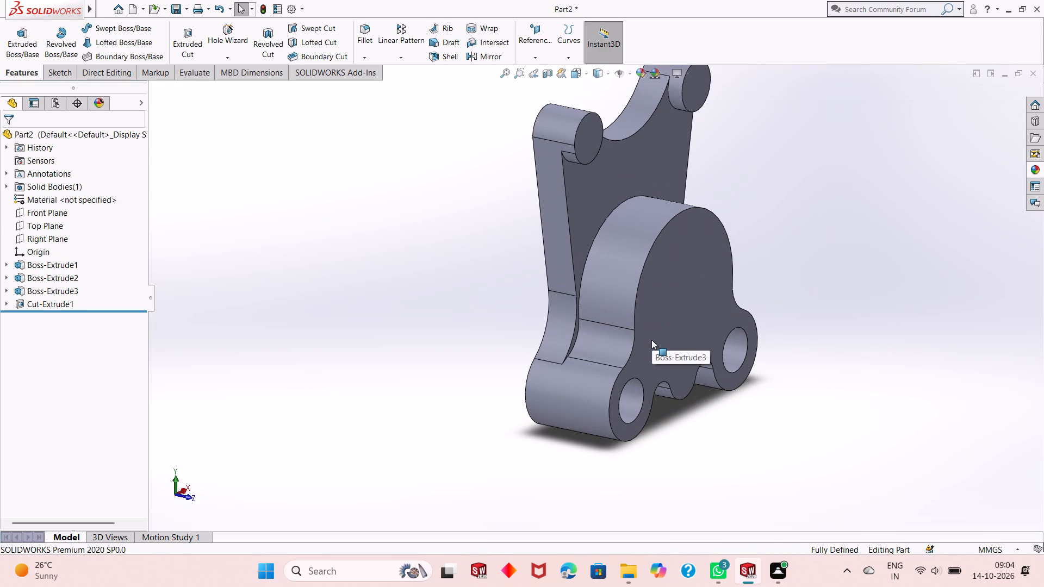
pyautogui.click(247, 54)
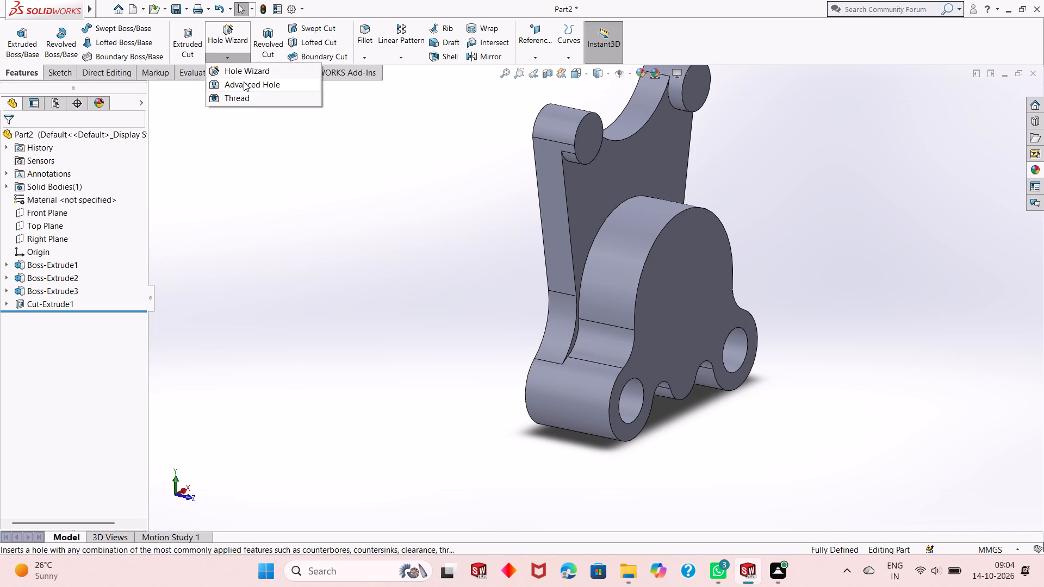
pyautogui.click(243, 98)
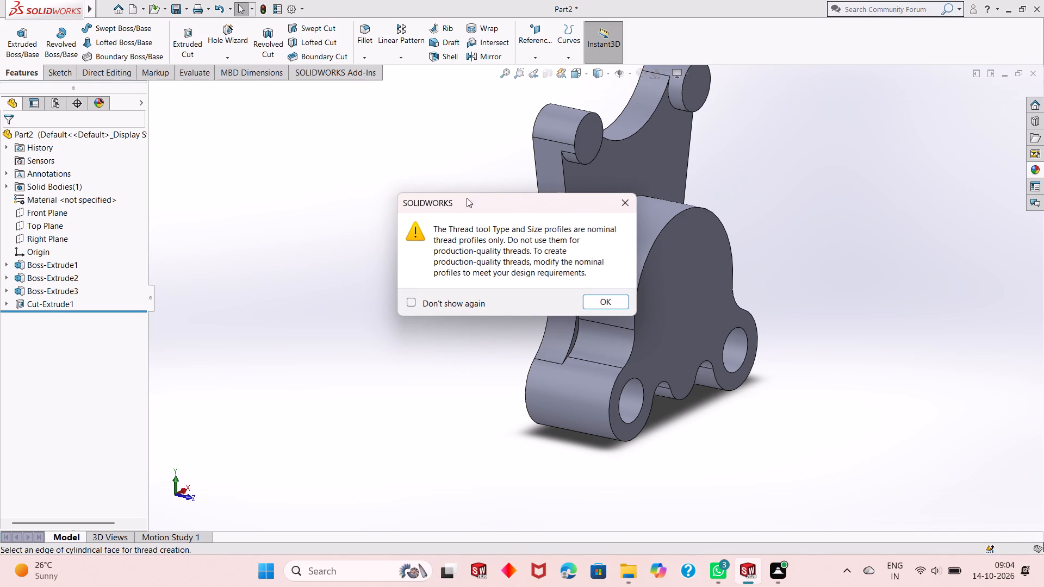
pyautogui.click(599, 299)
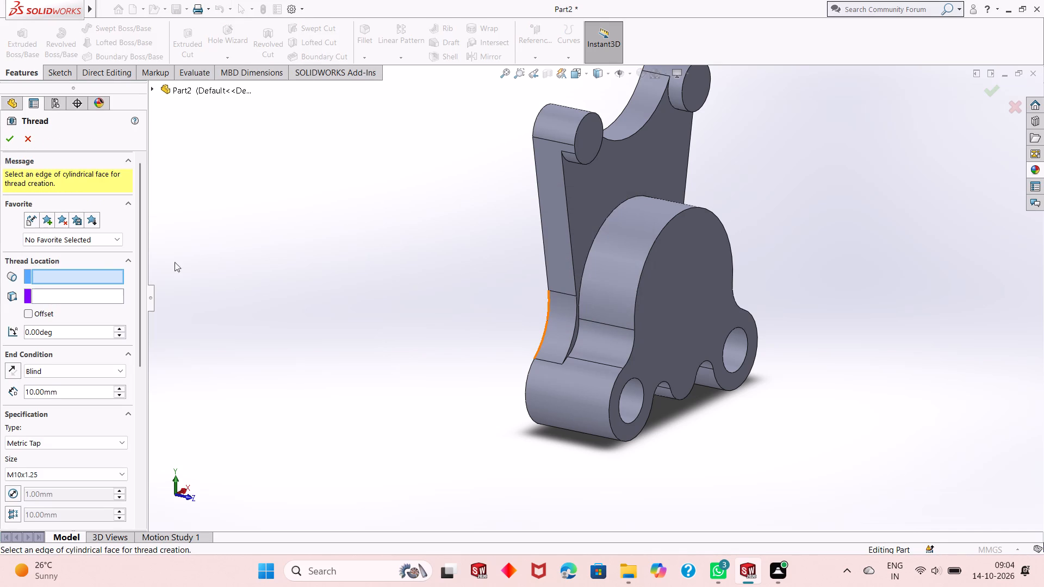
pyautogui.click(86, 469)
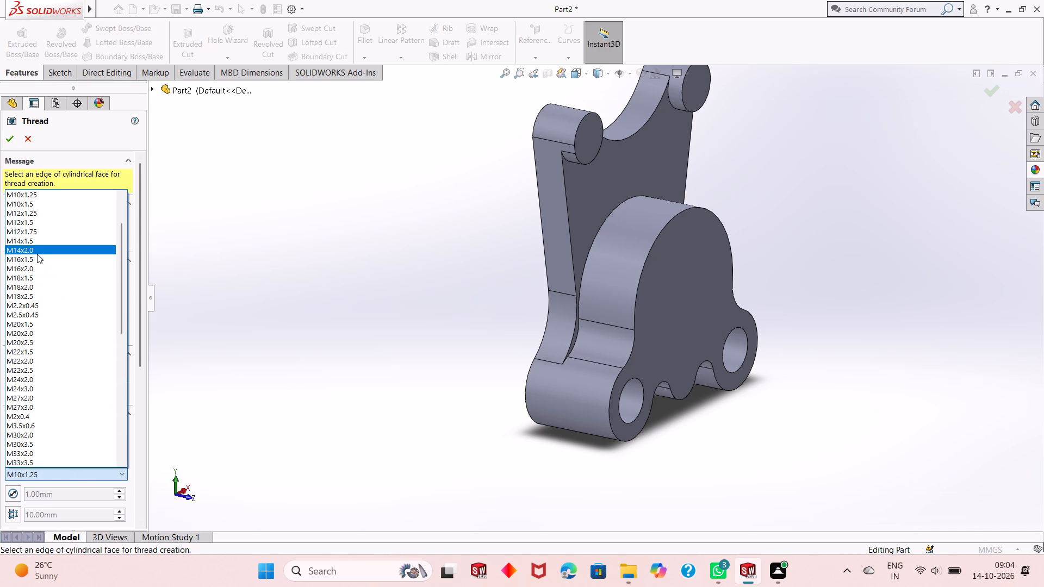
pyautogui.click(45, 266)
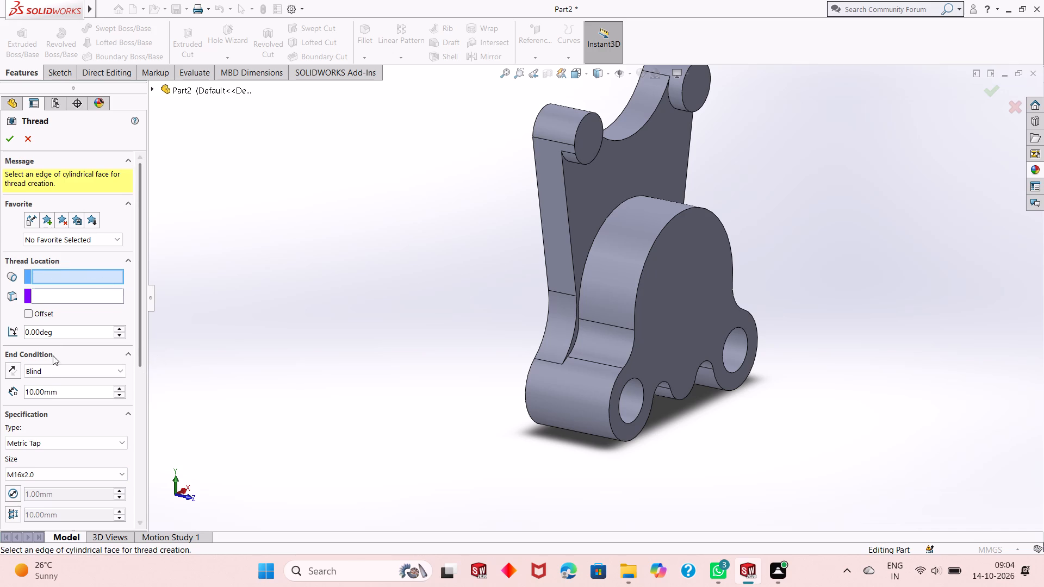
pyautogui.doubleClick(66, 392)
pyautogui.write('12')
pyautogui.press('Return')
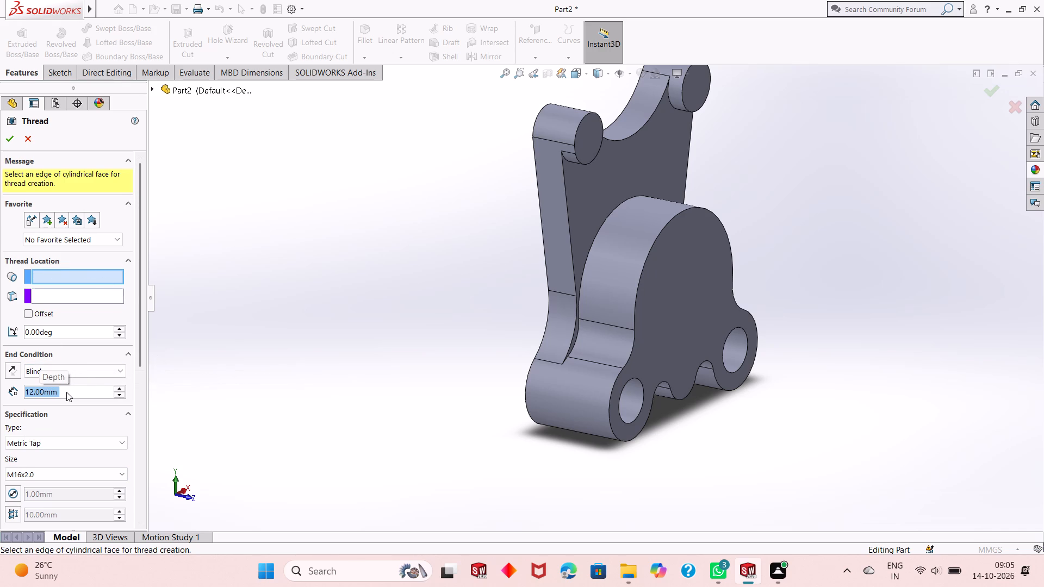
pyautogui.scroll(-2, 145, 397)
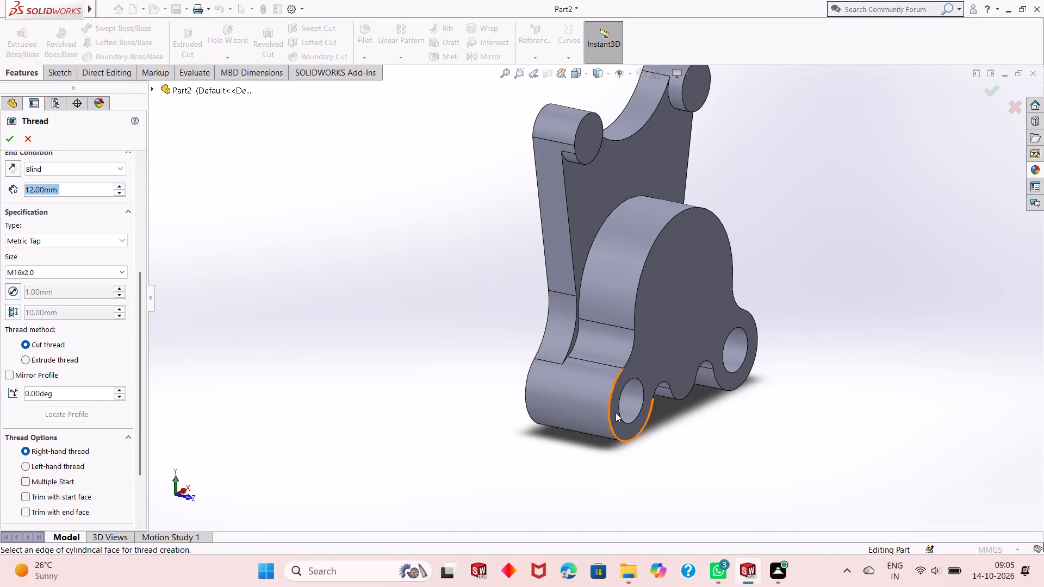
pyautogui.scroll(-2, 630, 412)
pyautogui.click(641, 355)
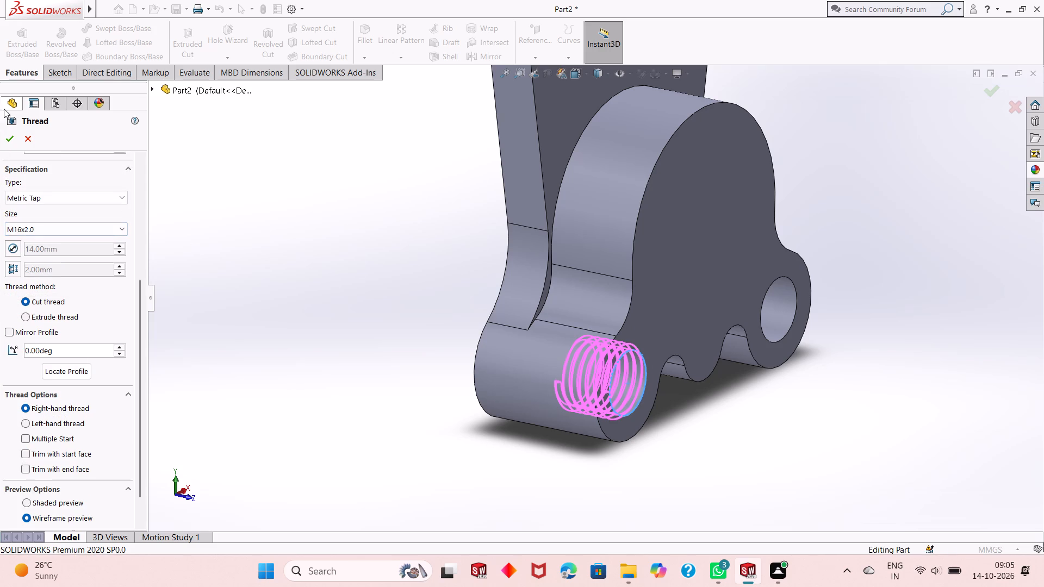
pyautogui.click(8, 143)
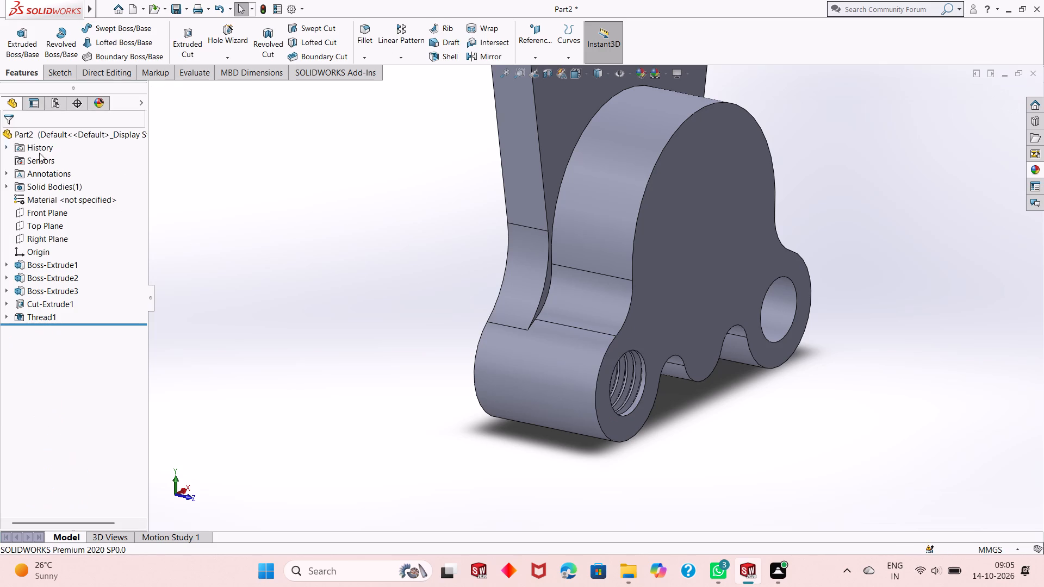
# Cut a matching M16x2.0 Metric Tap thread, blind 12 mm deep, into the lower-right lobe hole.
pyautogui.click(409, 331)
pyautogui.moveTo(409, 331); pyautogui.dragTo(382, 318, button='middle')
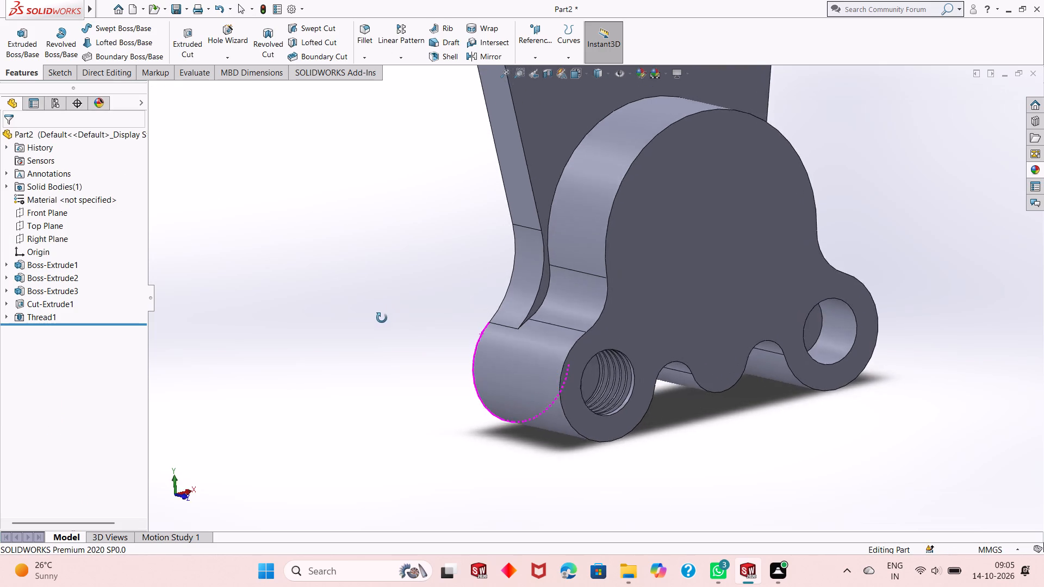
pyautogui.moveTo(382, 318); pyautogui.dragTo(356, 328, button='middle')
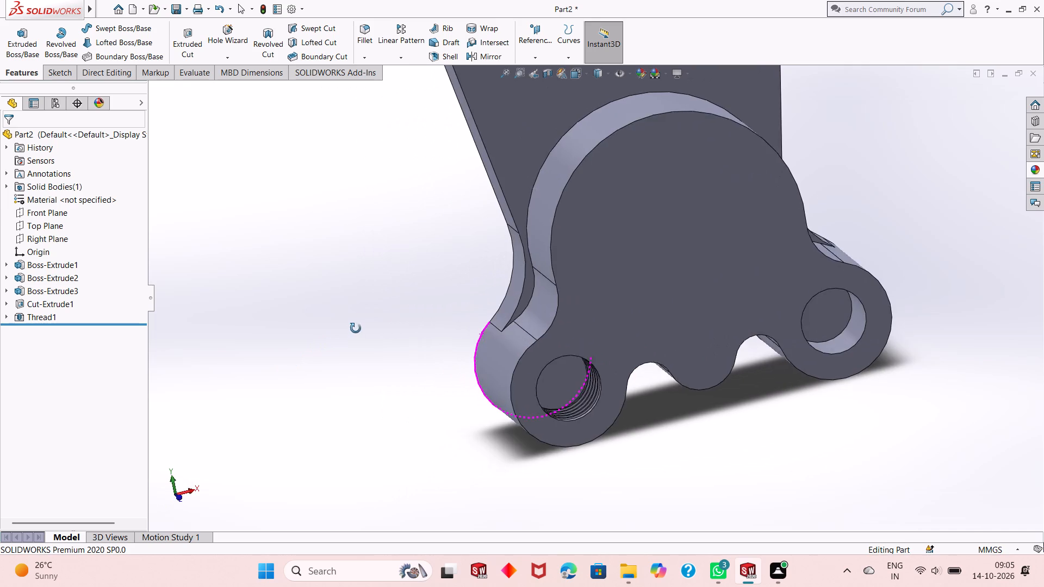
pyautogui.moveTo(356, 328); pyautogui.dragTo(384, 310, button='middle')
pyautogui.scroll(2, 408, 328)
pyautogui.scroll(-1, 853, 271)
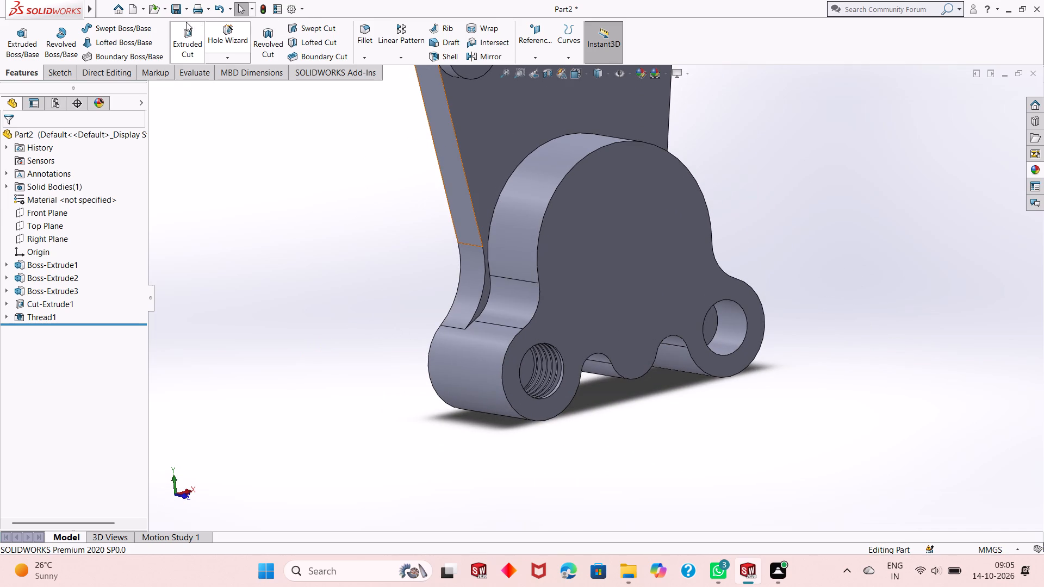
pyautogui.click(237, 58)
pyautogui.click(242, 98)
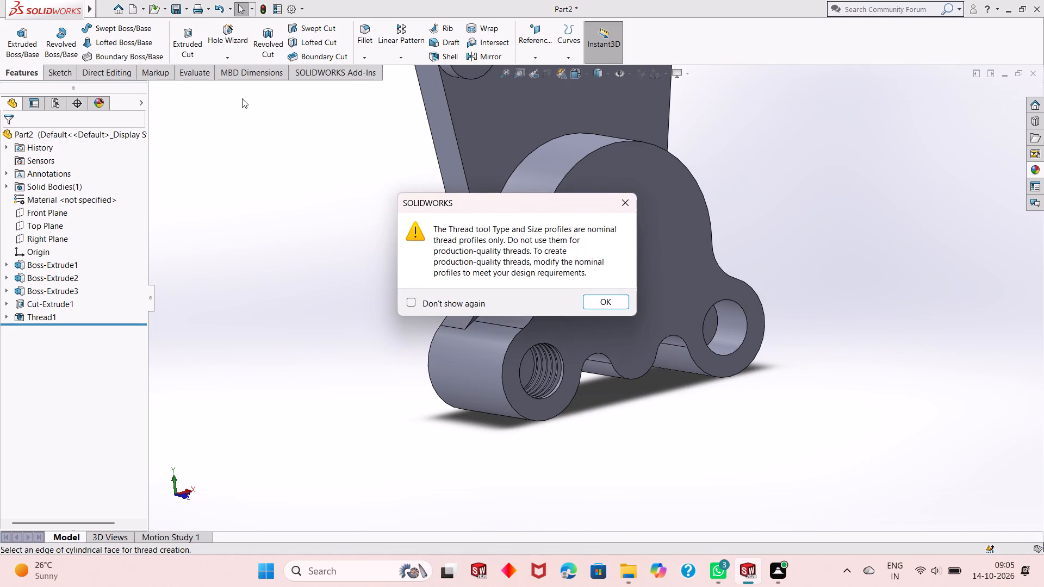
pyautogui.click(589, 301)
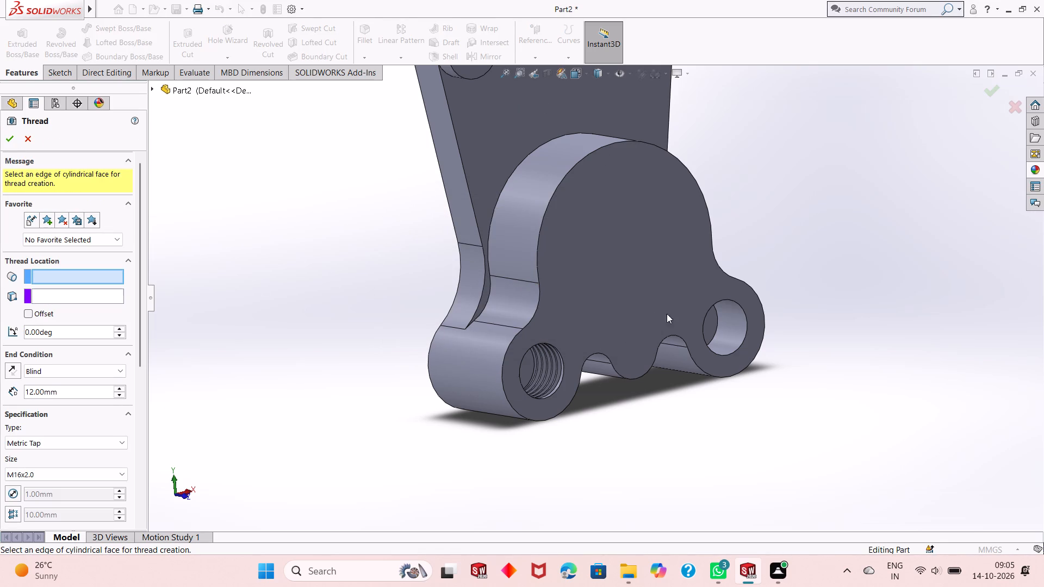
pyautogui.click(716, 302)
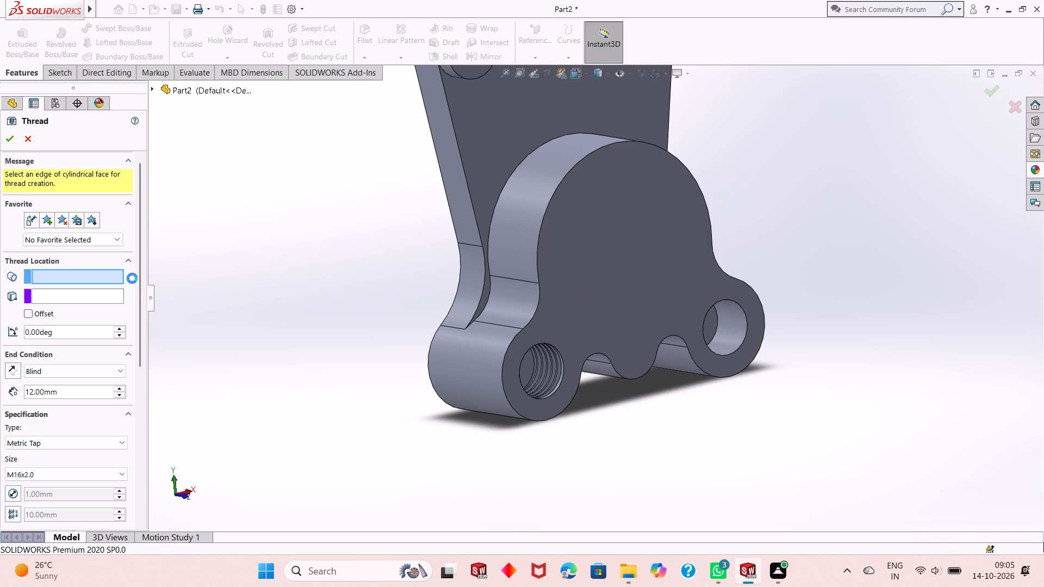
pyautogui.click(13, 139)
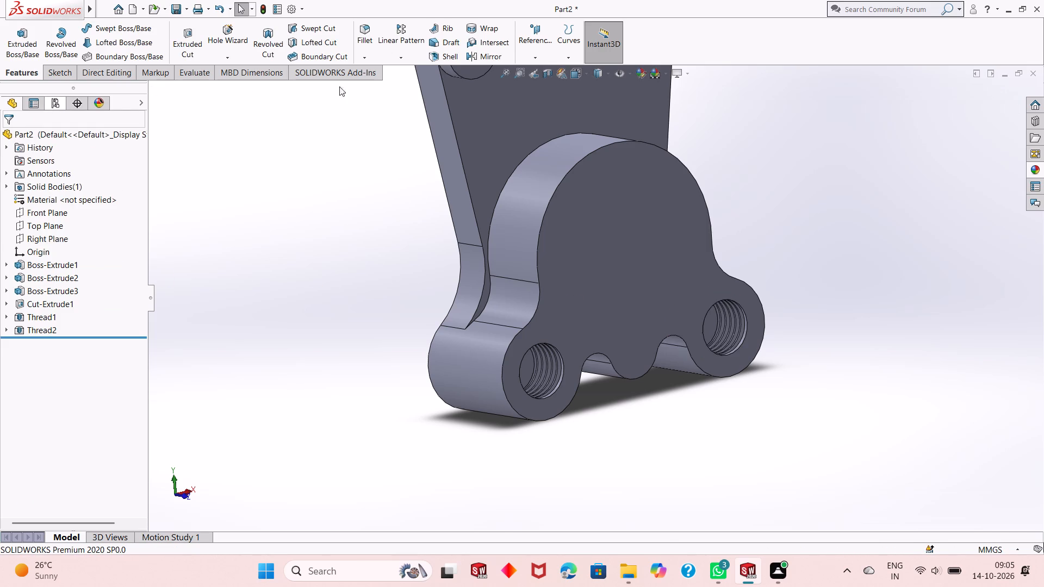
# Examine both threaded lobe holes and the lobed boss from several angles.
pyautogui.scroll(2, 627, 293)
pyautogui.moveTo(627, 293); pyautogui.dragTo(627, 261, button='middle')
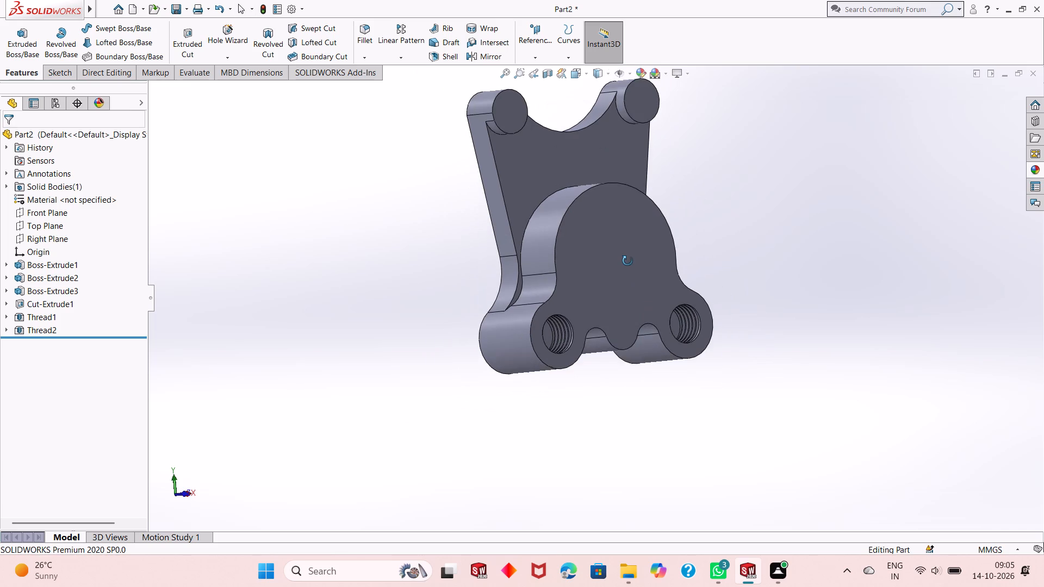
pyautogui.moveTo(627, 261); pyautogui.dragTo(627, 278, button='middle')
pyautogui.scroll(-3, 624, 279)
pyautogui.moveTo(638, 324); pyautogui.dragTo(547, 357, button='middle')
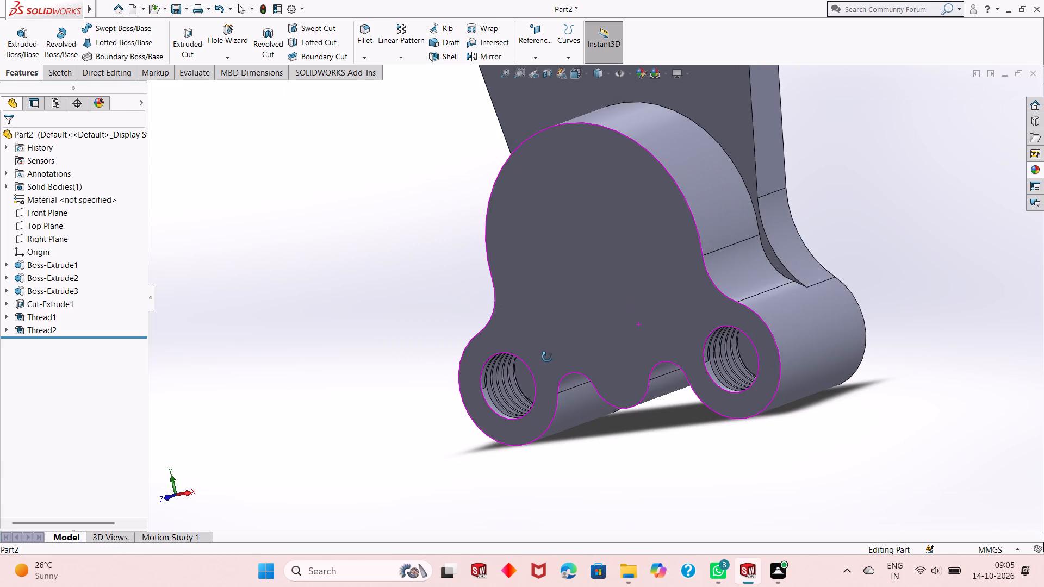
pyautogui.moveTo(547, 357); pyautogui.dragTo(623, 313, button='middle')
pyautogui.scroll(1, 623, 313)
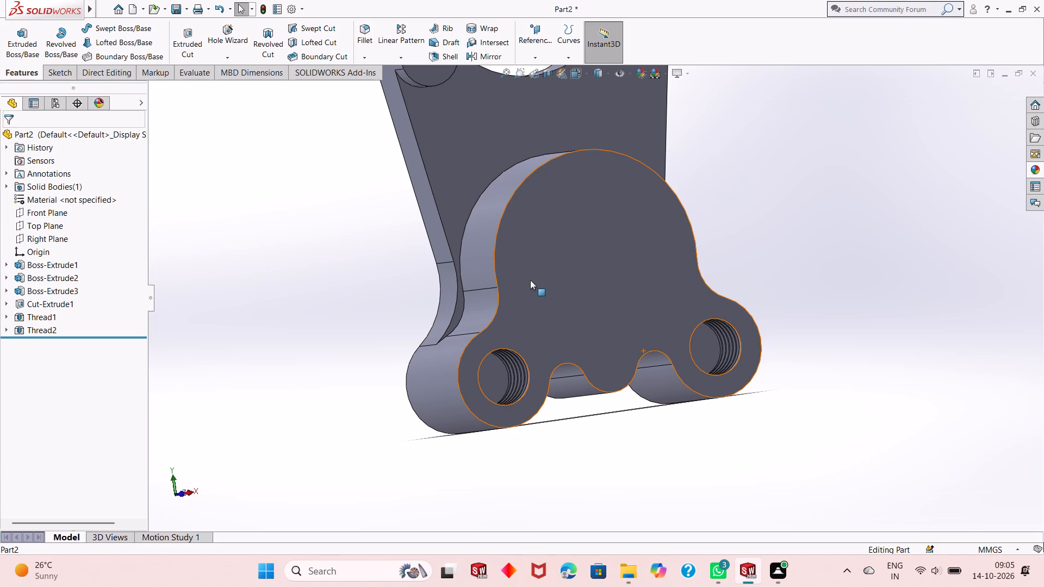
pyautogui.scroll(2, 525, 293)
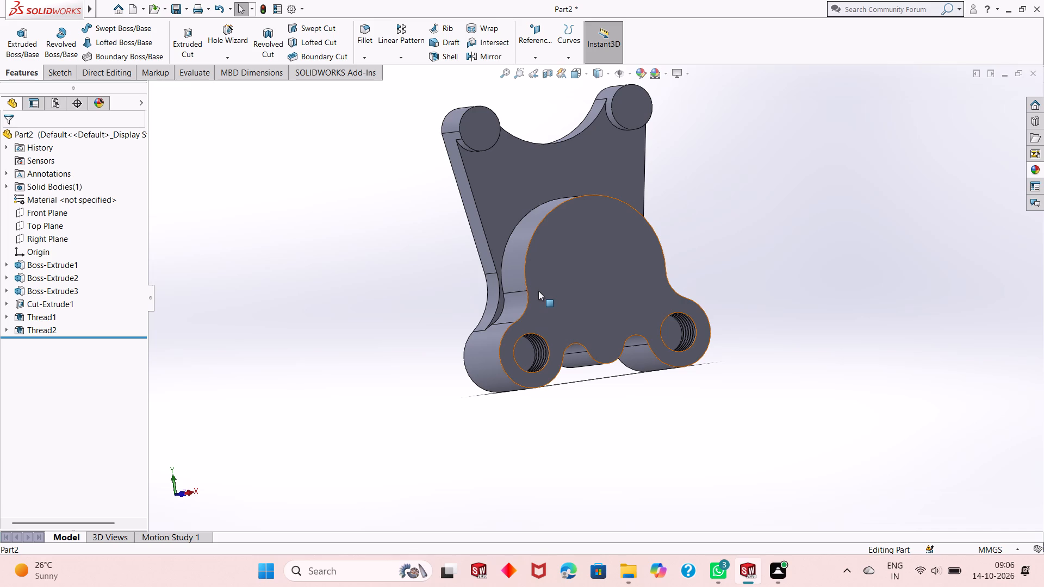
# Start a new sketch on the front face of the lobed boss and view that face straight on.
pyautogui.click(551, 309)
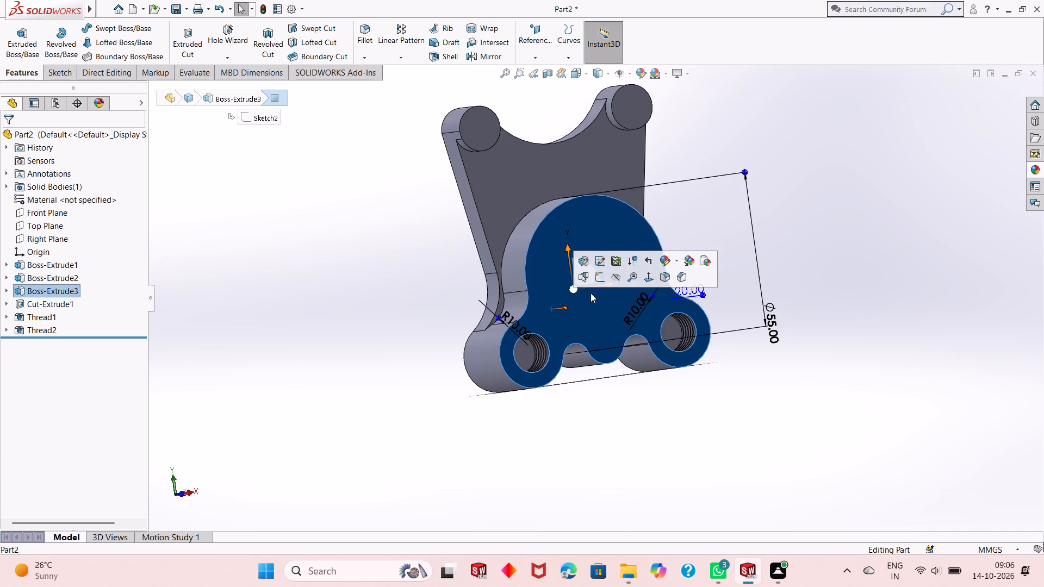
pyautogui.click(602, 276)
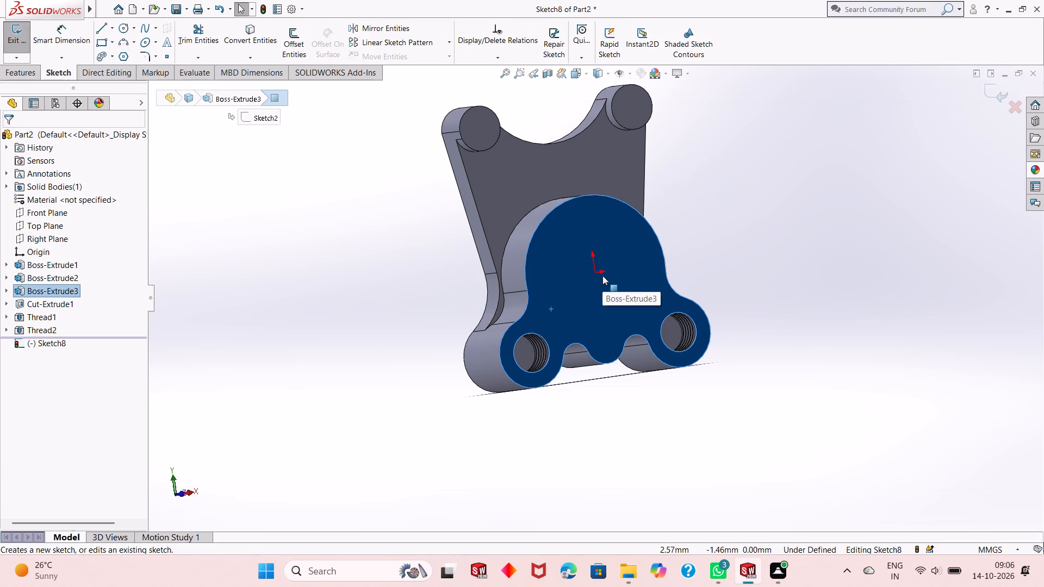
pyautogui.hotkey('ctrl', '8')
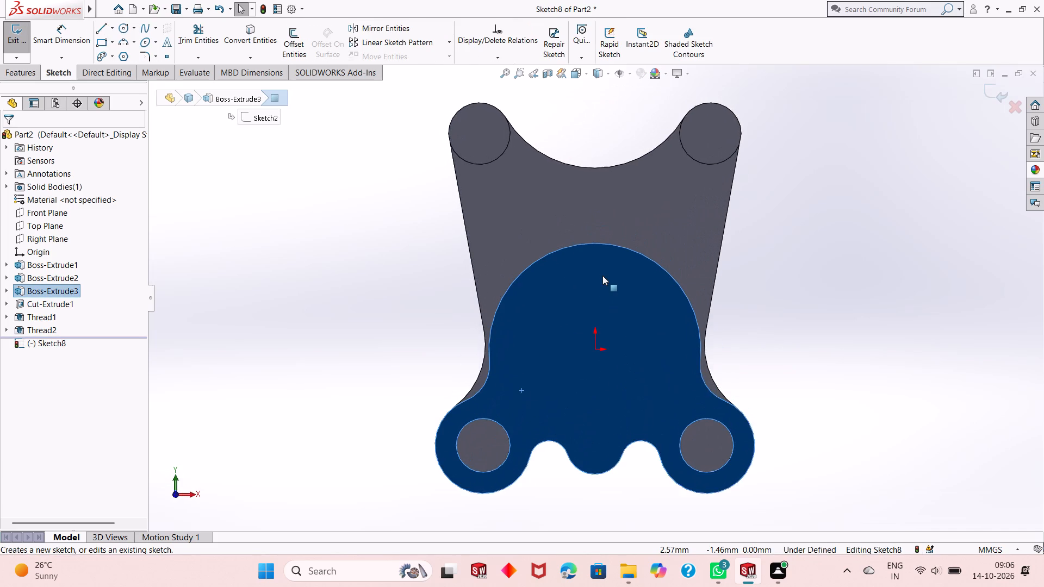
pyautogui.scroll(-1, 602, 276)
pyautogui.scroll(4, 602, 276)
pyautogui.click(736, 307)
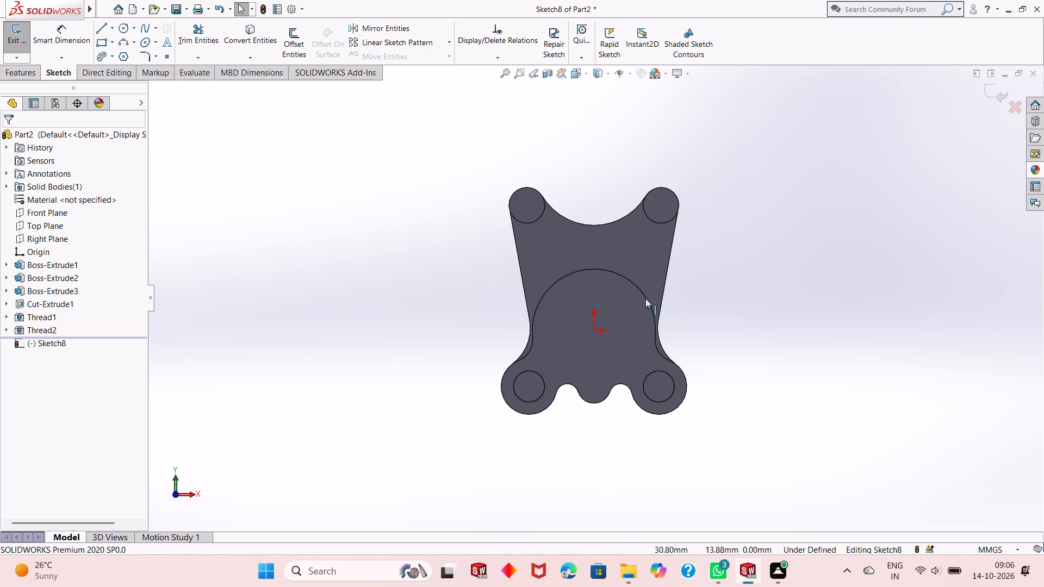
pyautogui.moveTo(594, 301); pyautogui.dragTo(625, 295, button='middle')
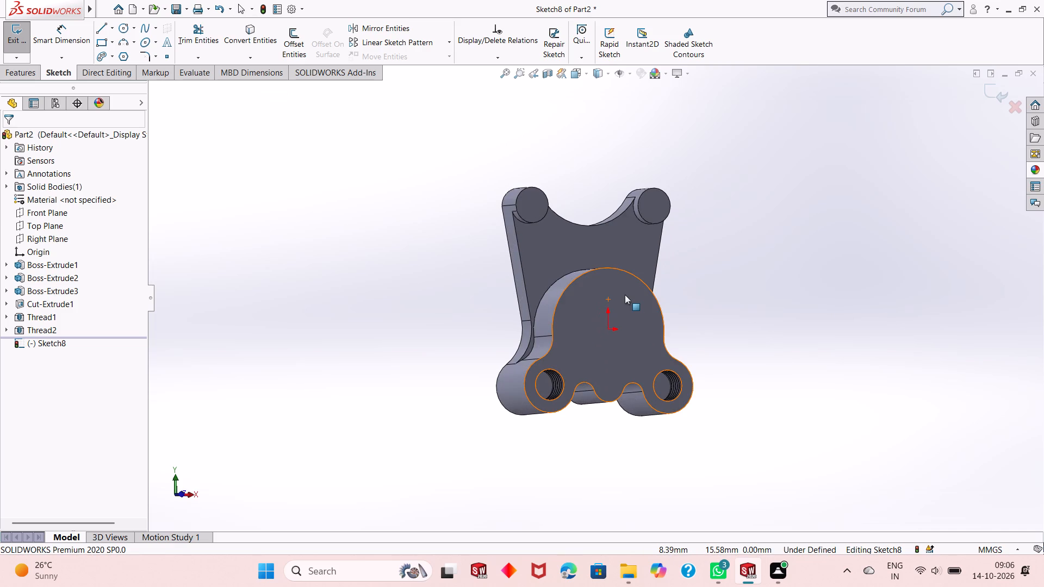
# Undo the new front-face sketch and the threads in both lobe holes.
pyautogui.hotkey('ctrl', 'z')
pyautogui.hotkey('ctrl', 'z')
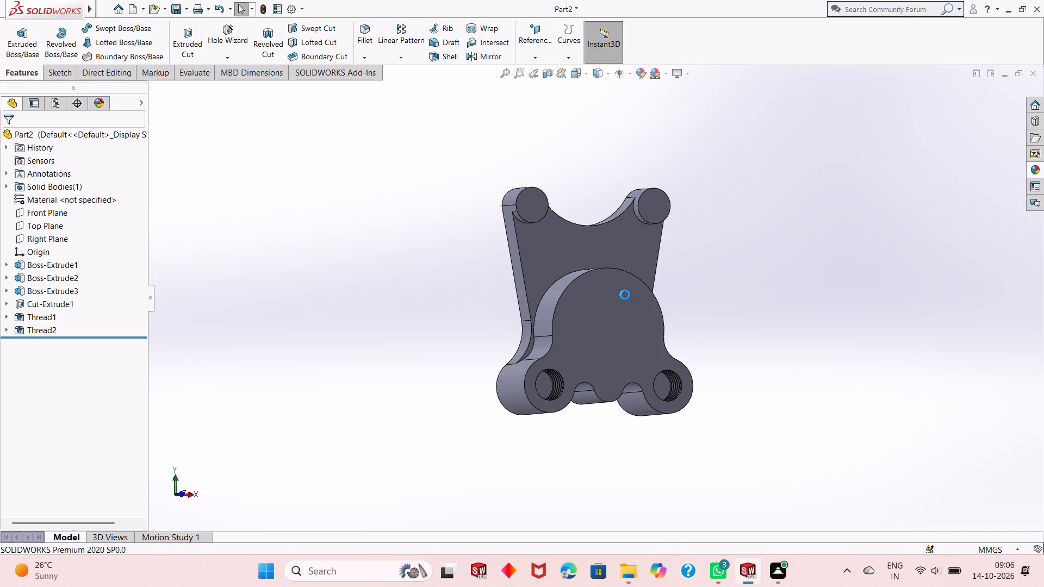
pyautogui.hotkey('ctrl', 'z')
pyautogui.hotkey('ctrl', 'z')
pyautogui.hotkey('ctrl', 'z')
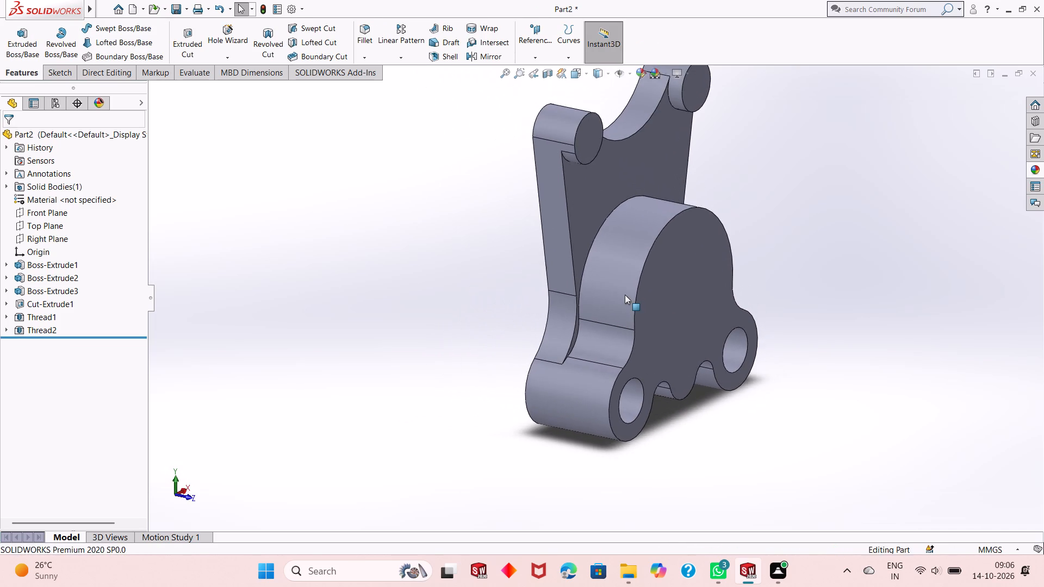
# Undo the lobe hole cut, its circle sketch and the lobed boss extrusion, going back into the lobed profile sketch.
pyautogui.hotkey('ctrl', 'z')
pyautogui.hotkey('ctrl', 'z')
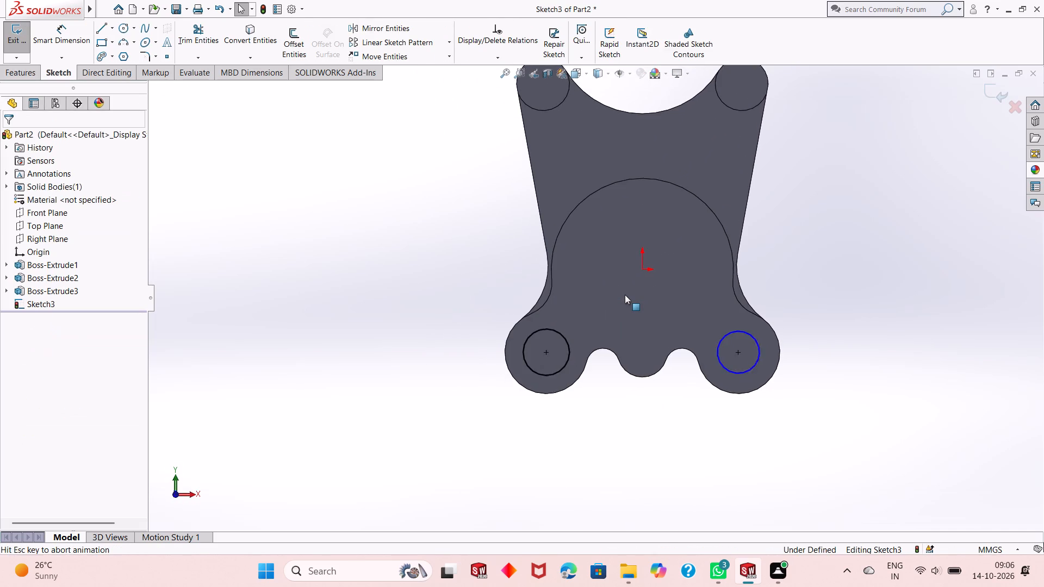
pyautogui.hotkey('ctrl', 'z')
pyautogui.hotkey('ctrl', 'z')
pyautogui.hotkey('ctrl', 'z')
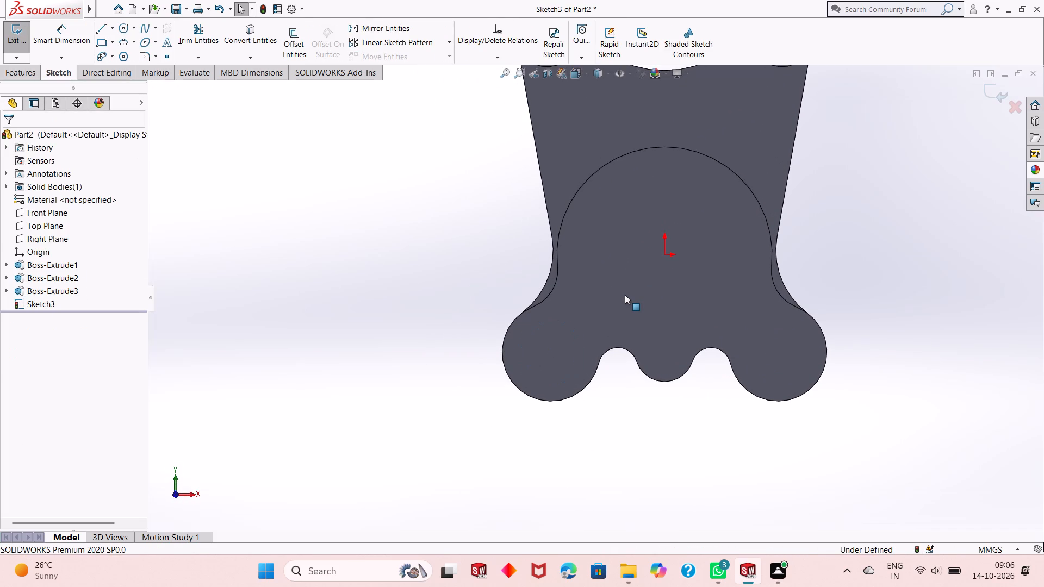
pyautogui.hotkey('ctrl', 'z')
pyautogui.hotkey('ctrl', 'z')
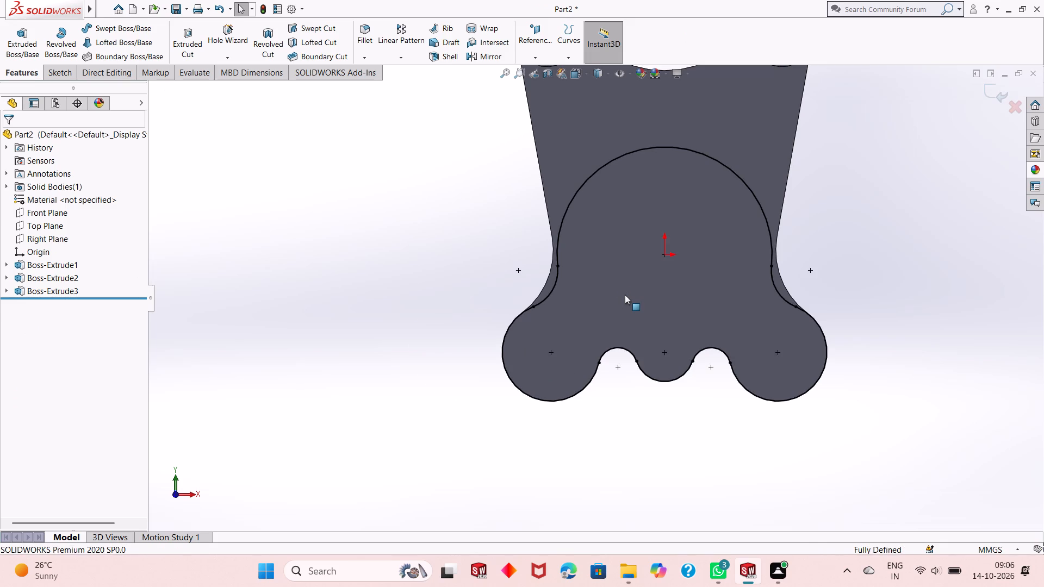
# Circular-pattern the small bottom-centre lobe arc about the origin with 3 equally spaced instances over 360 degrees.
pyautogui.scroll(-1, 584, 210)
pyautogui.scroll(1, 577, 260)
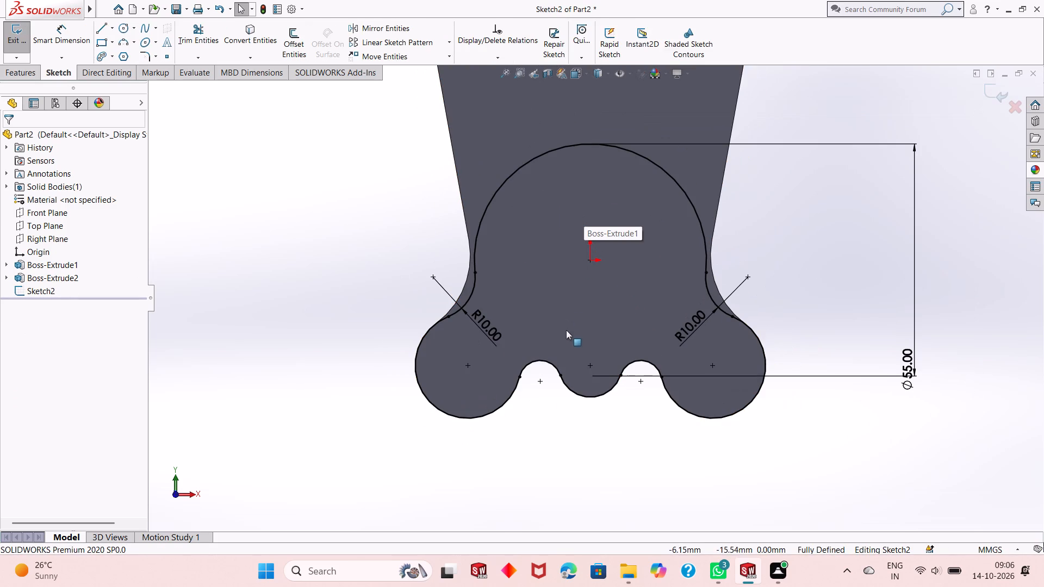
pyautogui.click(603, 397)
pyautogui.click(450, 44)
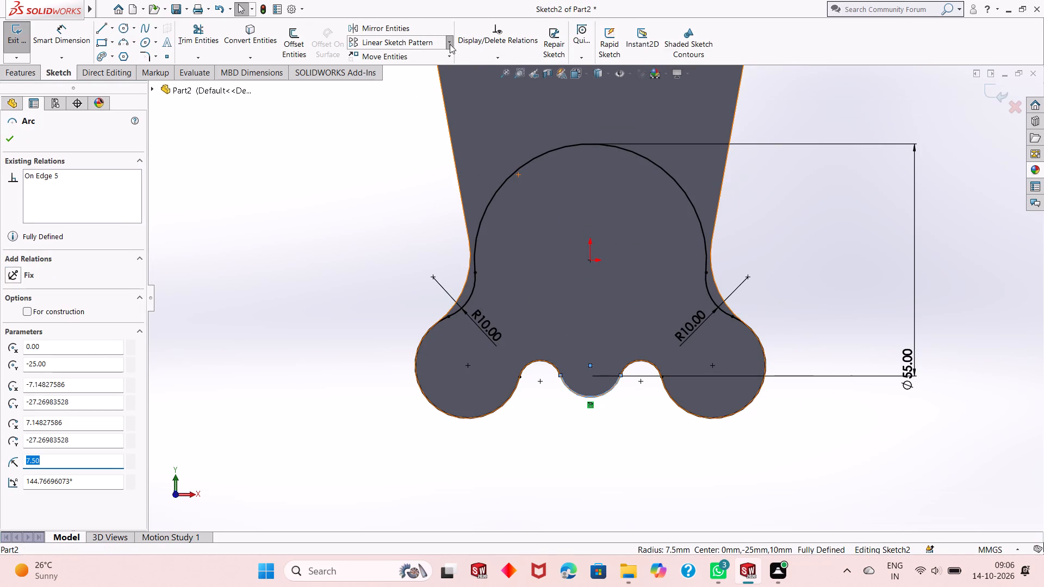
pyautogui.click(453, 65)
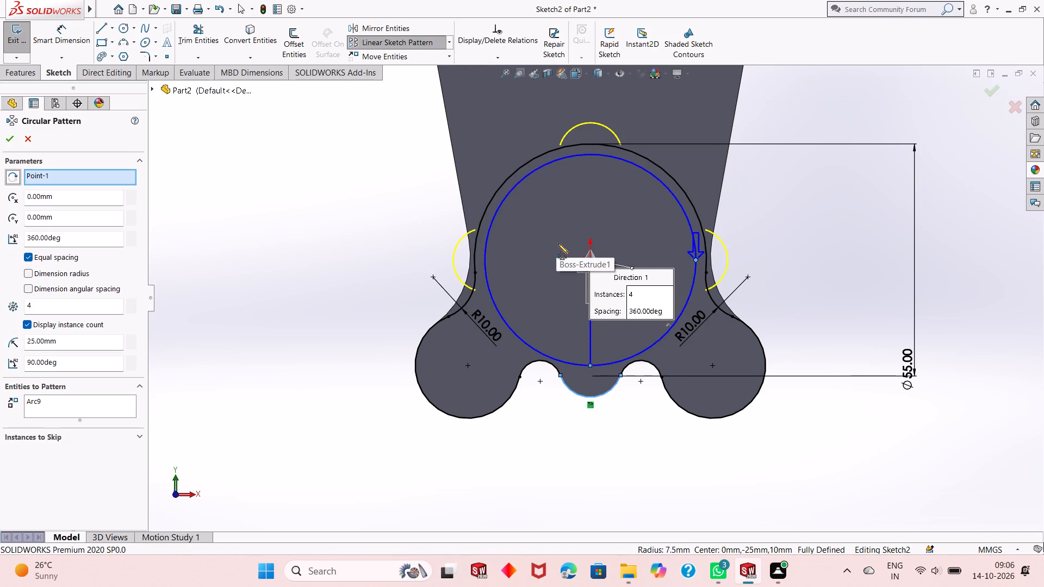
pyautogui.doubleClick(45, 313)
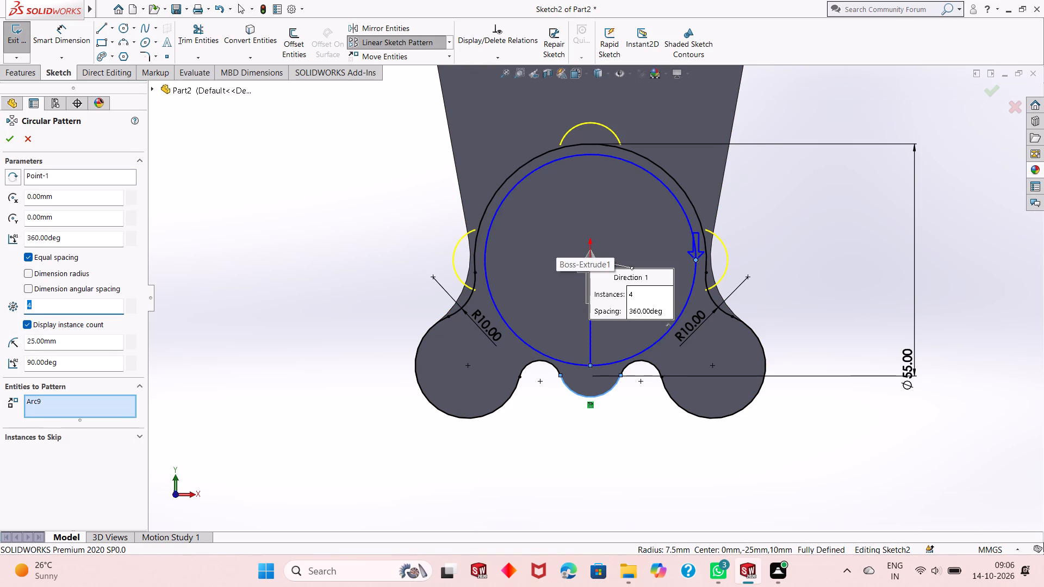
pyautogui.press('3')
pyautogui.press('Return')
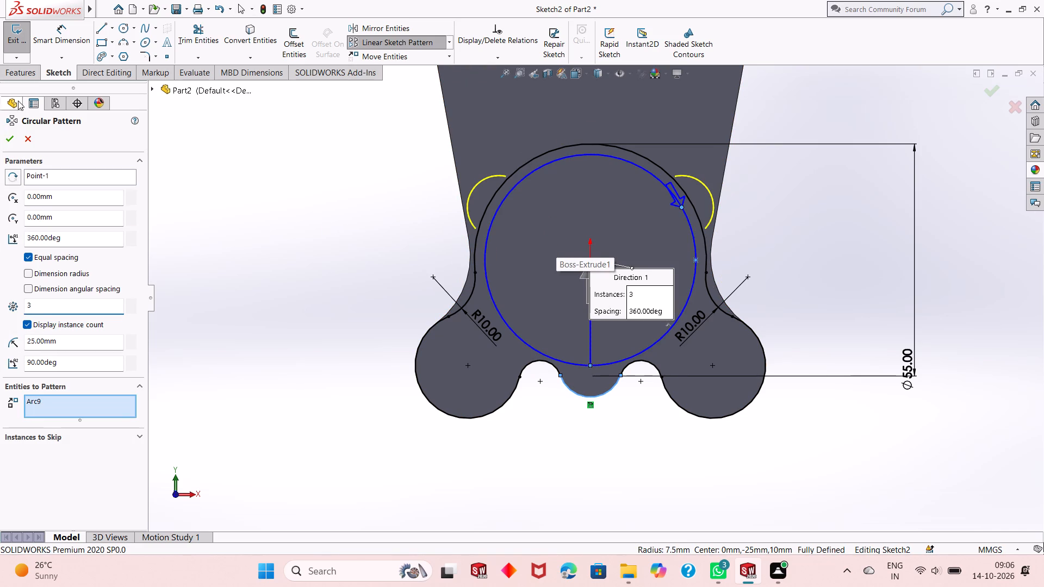
pyautogui.click(11, 134)
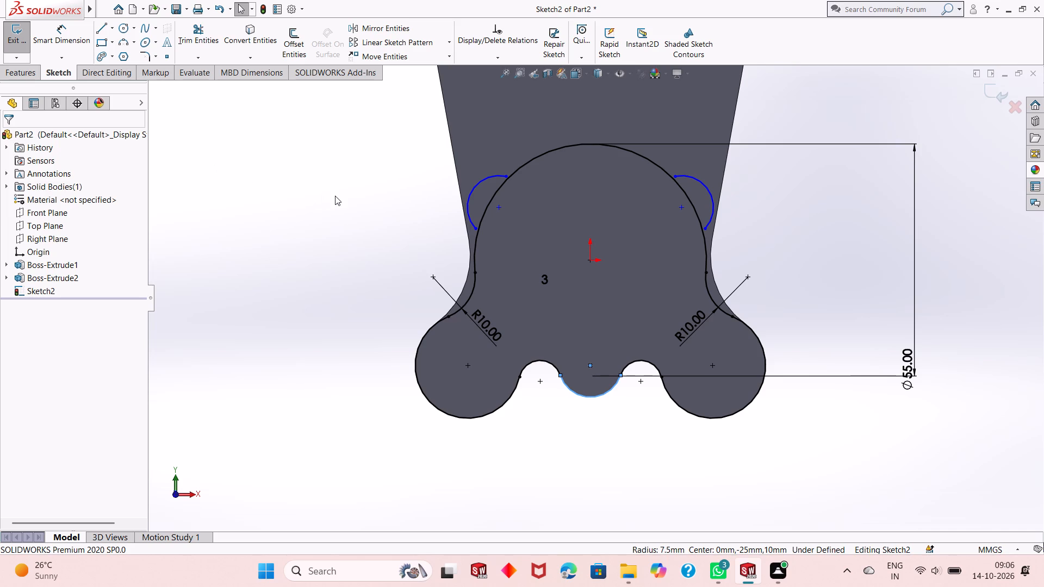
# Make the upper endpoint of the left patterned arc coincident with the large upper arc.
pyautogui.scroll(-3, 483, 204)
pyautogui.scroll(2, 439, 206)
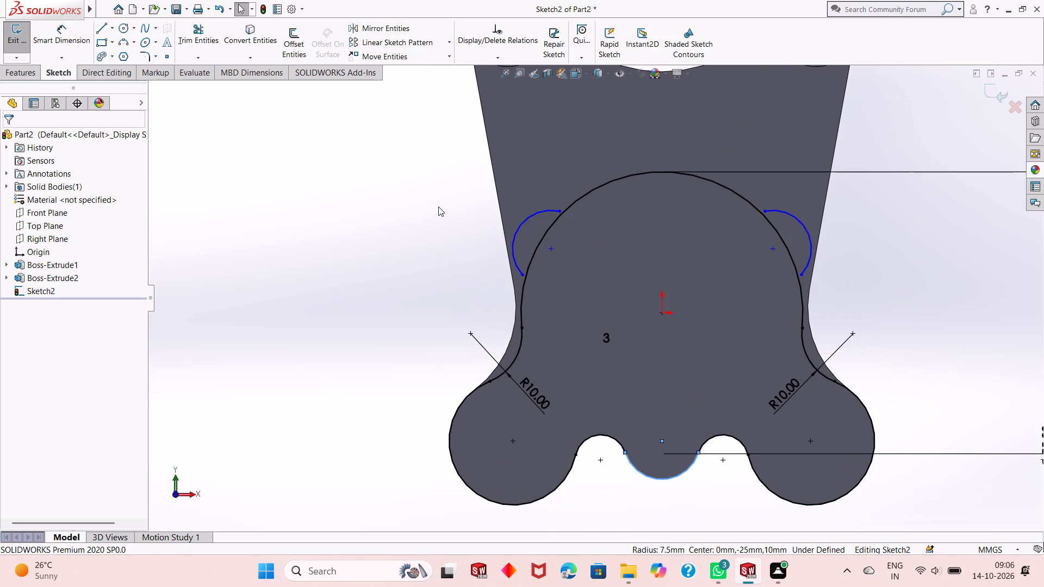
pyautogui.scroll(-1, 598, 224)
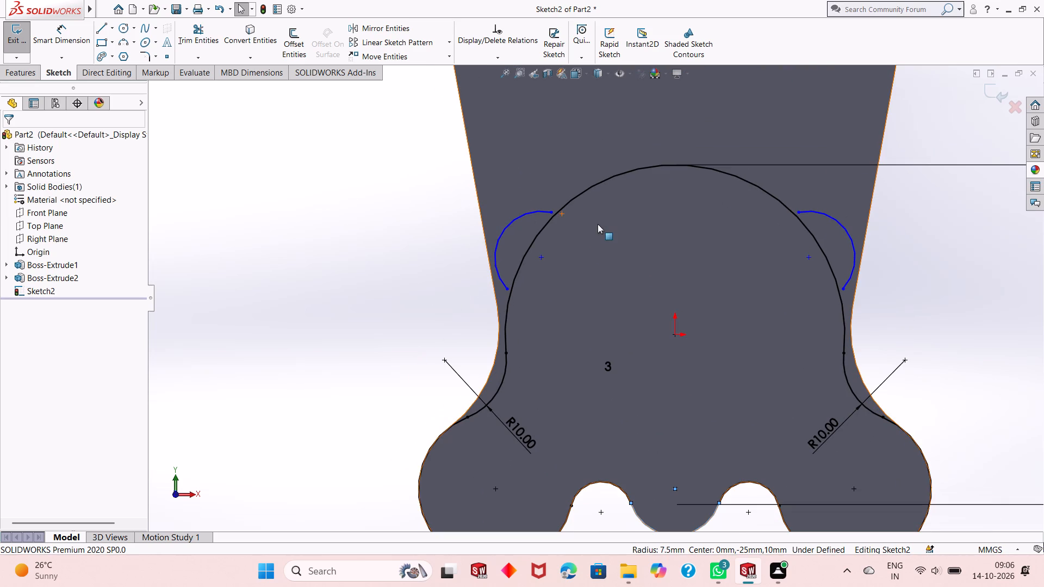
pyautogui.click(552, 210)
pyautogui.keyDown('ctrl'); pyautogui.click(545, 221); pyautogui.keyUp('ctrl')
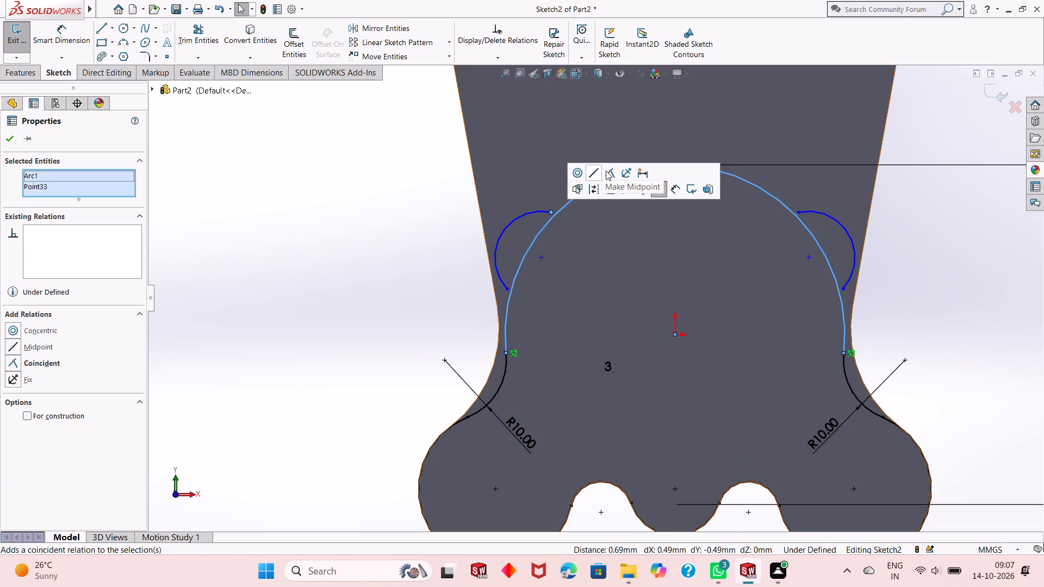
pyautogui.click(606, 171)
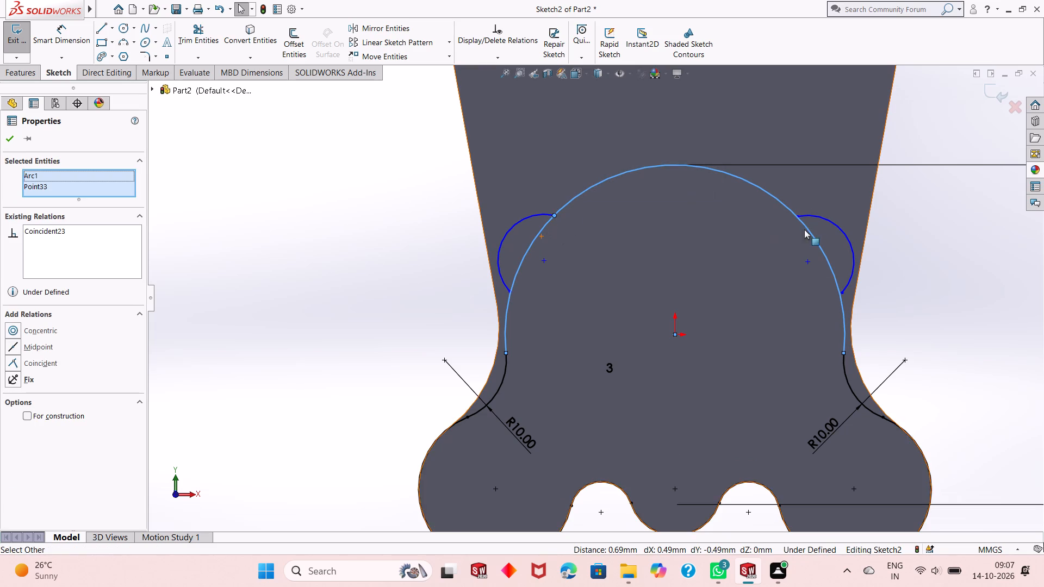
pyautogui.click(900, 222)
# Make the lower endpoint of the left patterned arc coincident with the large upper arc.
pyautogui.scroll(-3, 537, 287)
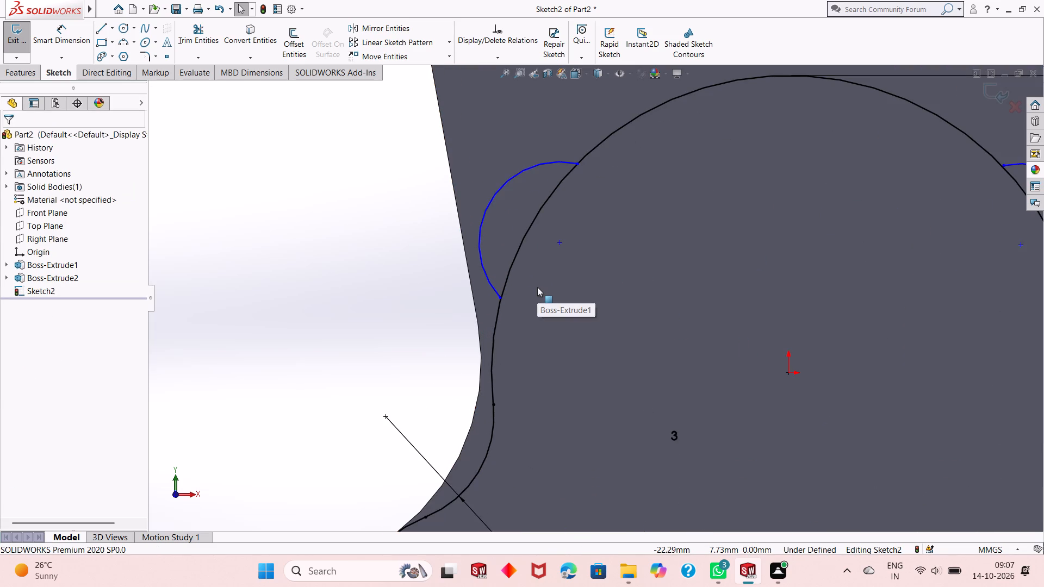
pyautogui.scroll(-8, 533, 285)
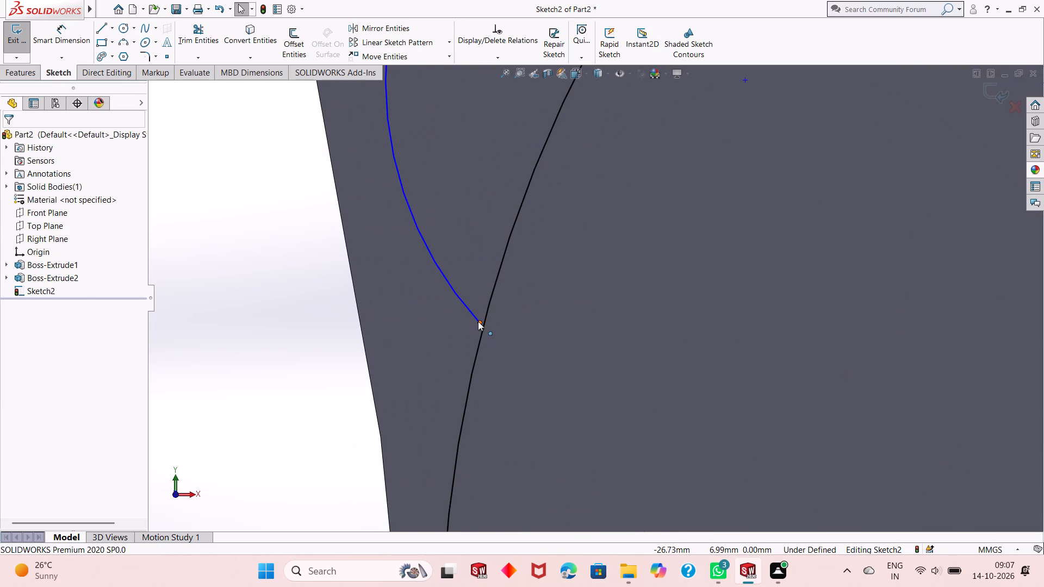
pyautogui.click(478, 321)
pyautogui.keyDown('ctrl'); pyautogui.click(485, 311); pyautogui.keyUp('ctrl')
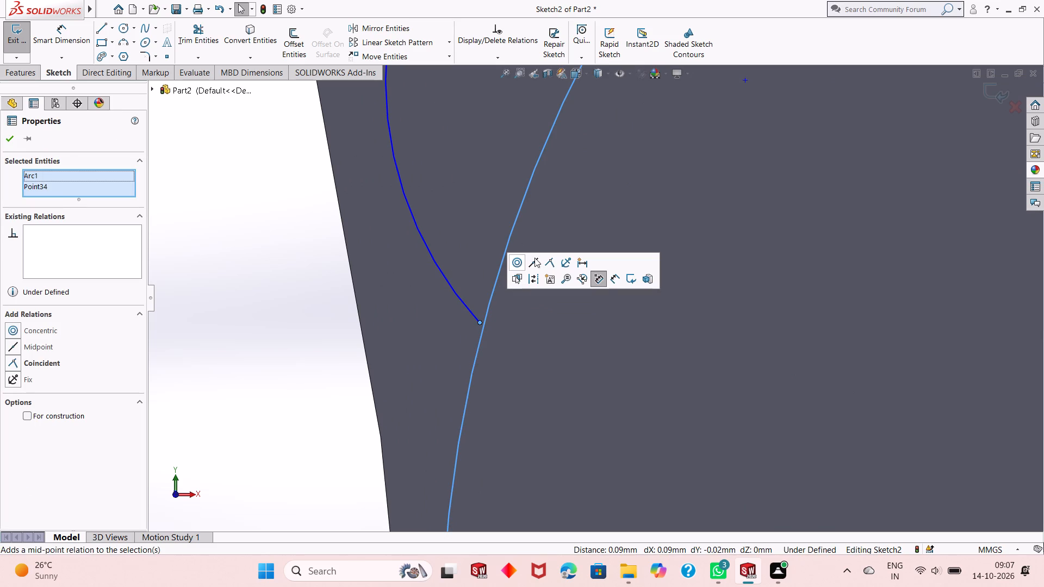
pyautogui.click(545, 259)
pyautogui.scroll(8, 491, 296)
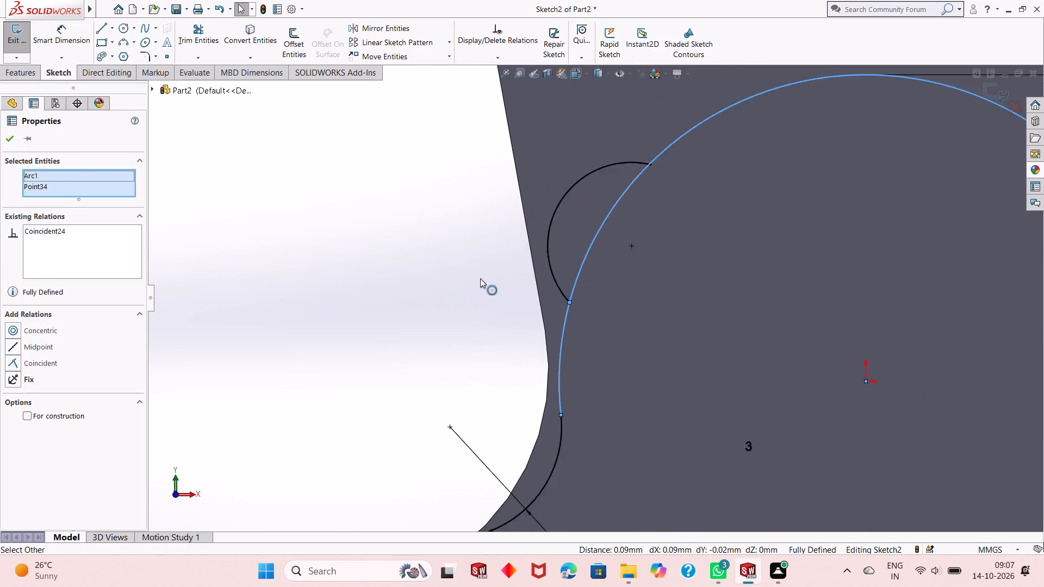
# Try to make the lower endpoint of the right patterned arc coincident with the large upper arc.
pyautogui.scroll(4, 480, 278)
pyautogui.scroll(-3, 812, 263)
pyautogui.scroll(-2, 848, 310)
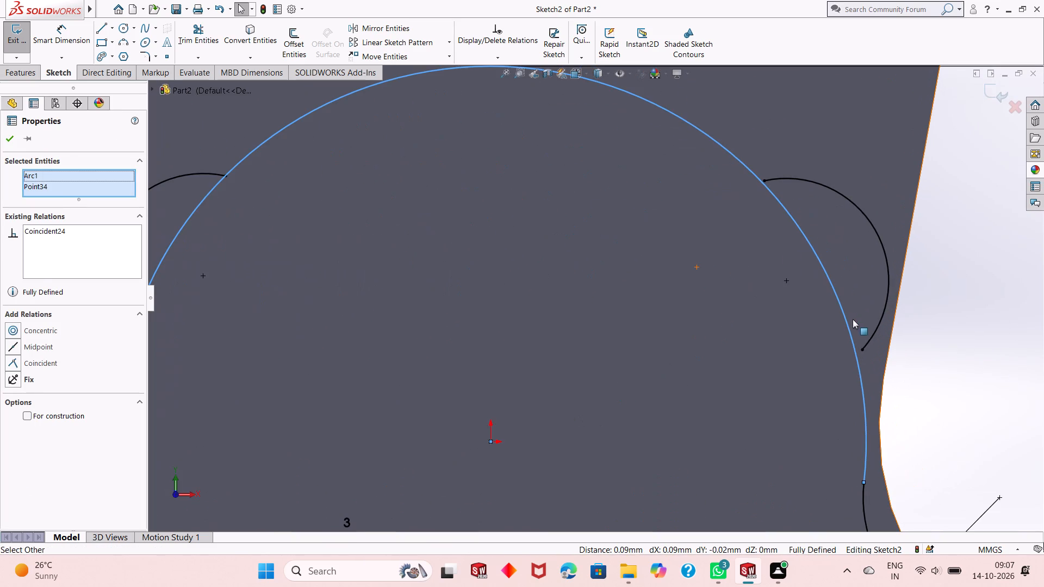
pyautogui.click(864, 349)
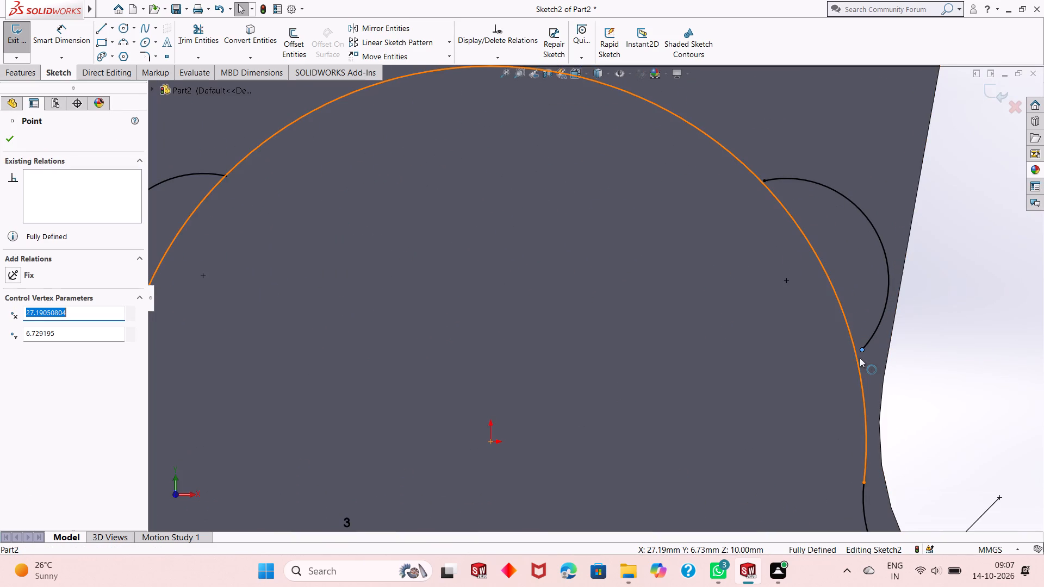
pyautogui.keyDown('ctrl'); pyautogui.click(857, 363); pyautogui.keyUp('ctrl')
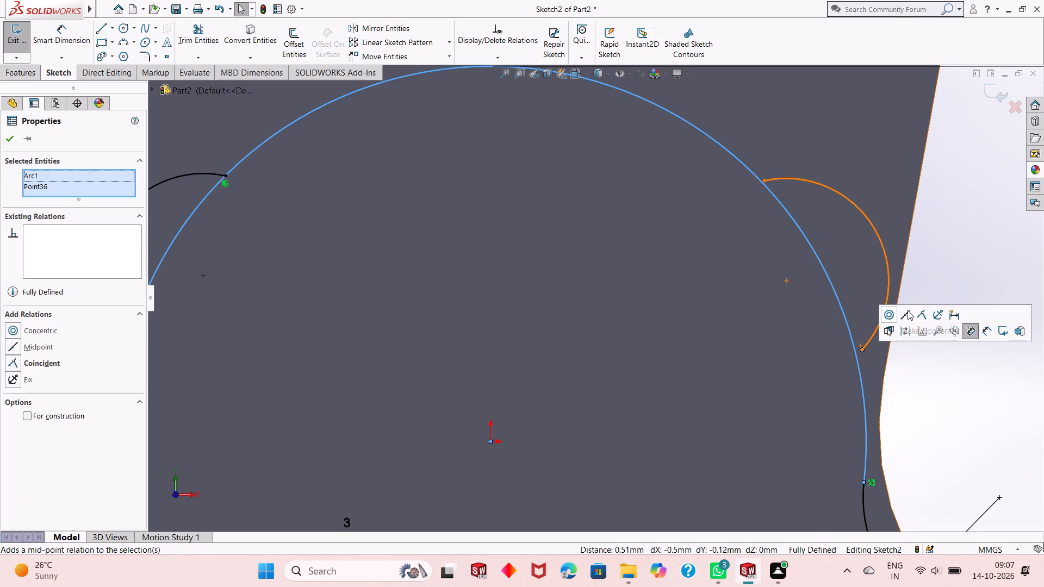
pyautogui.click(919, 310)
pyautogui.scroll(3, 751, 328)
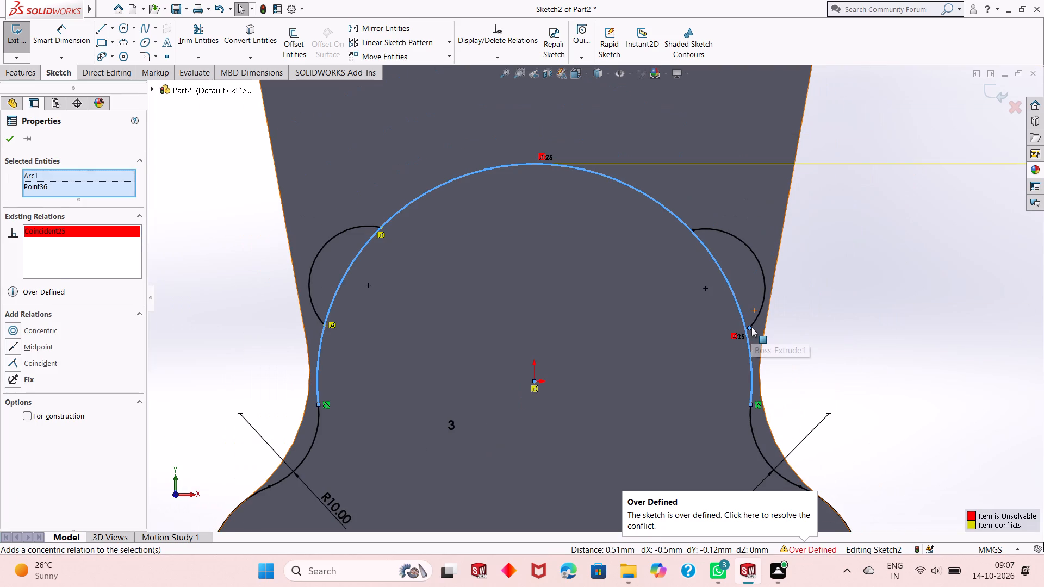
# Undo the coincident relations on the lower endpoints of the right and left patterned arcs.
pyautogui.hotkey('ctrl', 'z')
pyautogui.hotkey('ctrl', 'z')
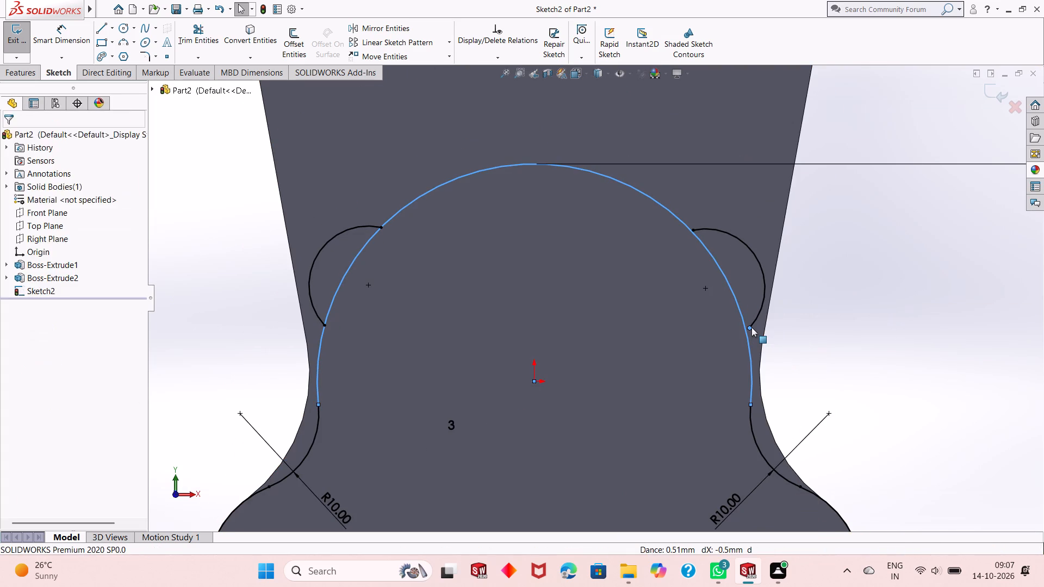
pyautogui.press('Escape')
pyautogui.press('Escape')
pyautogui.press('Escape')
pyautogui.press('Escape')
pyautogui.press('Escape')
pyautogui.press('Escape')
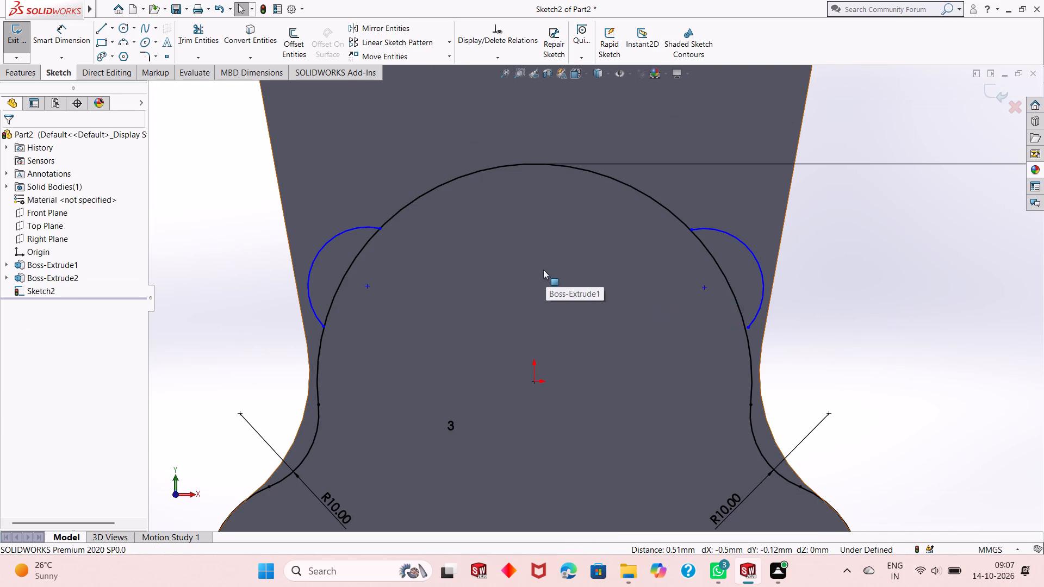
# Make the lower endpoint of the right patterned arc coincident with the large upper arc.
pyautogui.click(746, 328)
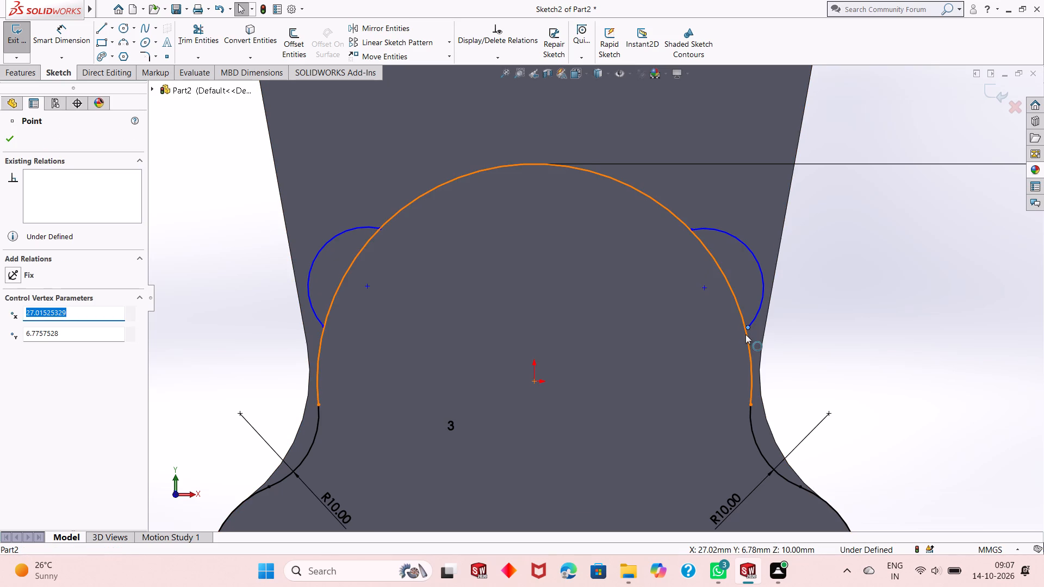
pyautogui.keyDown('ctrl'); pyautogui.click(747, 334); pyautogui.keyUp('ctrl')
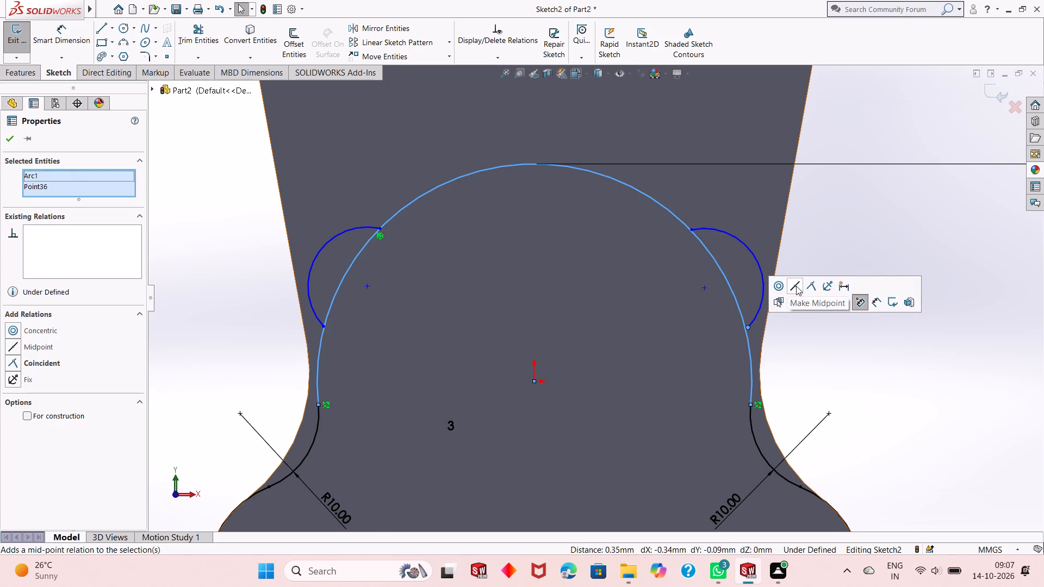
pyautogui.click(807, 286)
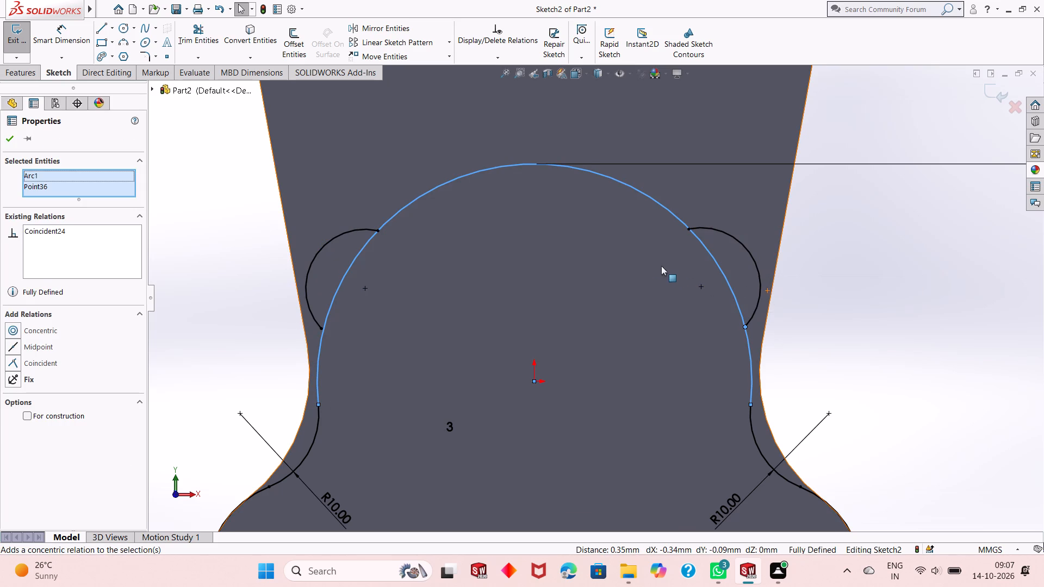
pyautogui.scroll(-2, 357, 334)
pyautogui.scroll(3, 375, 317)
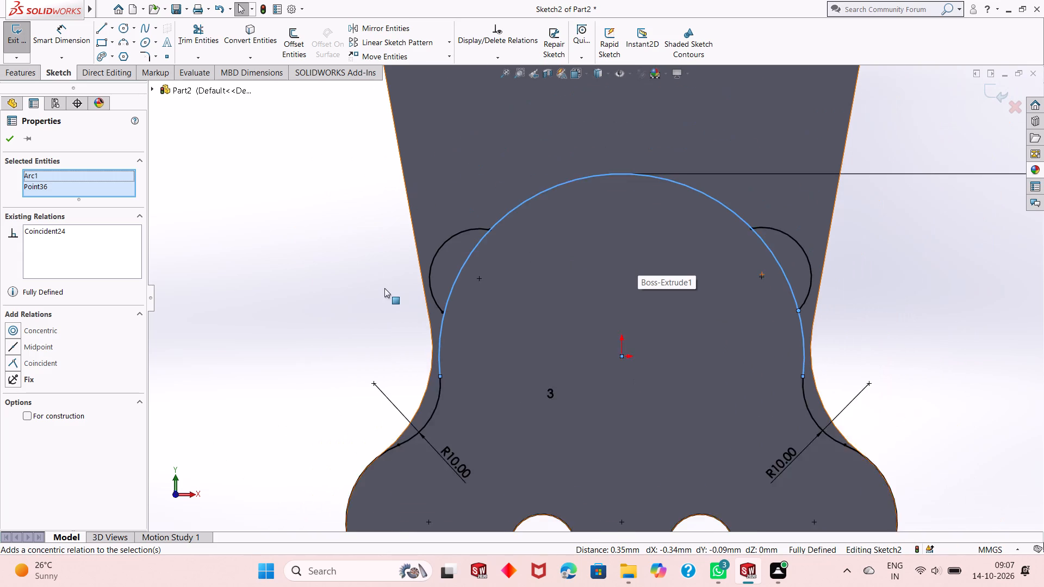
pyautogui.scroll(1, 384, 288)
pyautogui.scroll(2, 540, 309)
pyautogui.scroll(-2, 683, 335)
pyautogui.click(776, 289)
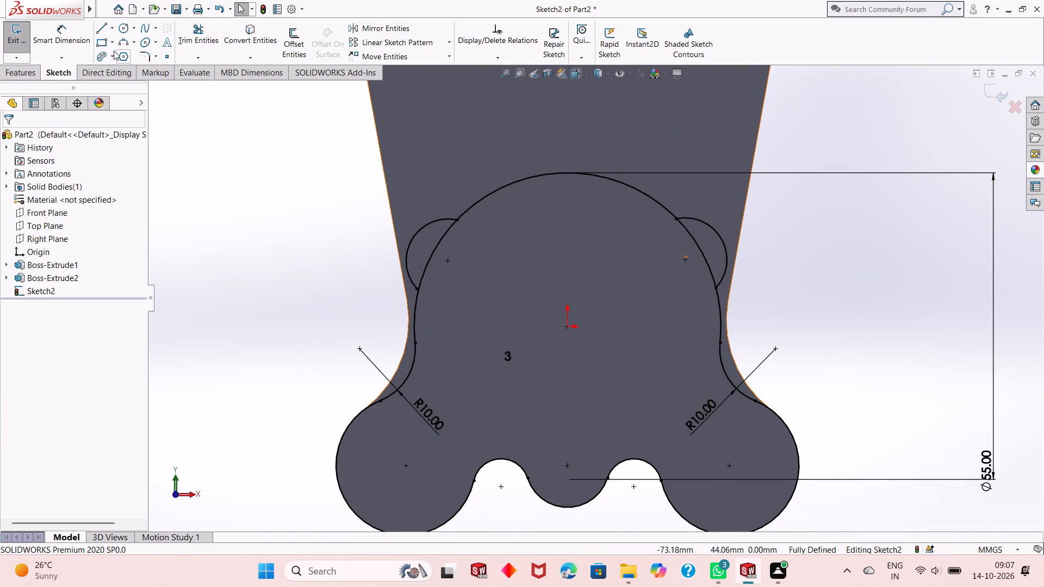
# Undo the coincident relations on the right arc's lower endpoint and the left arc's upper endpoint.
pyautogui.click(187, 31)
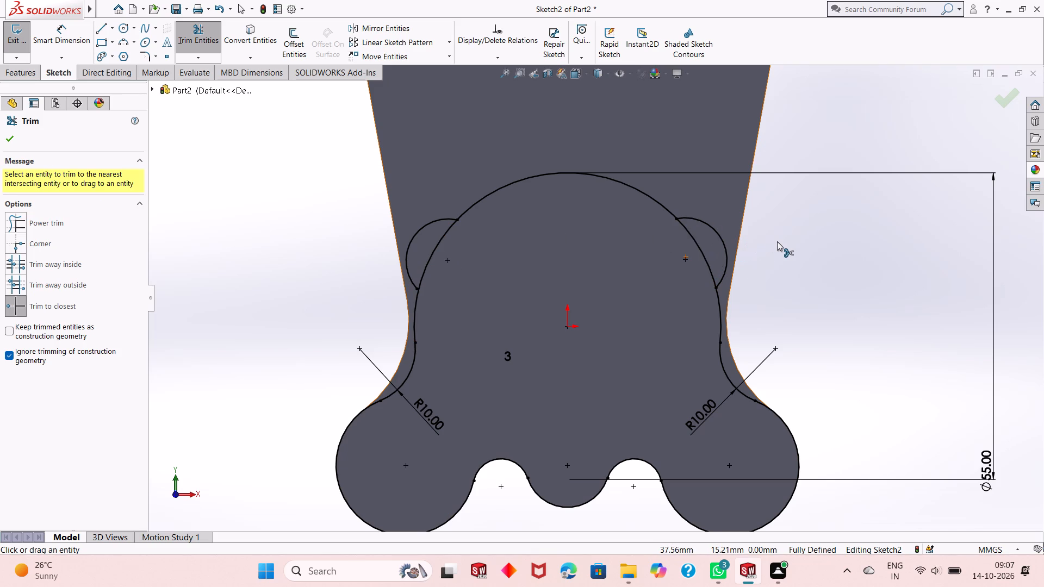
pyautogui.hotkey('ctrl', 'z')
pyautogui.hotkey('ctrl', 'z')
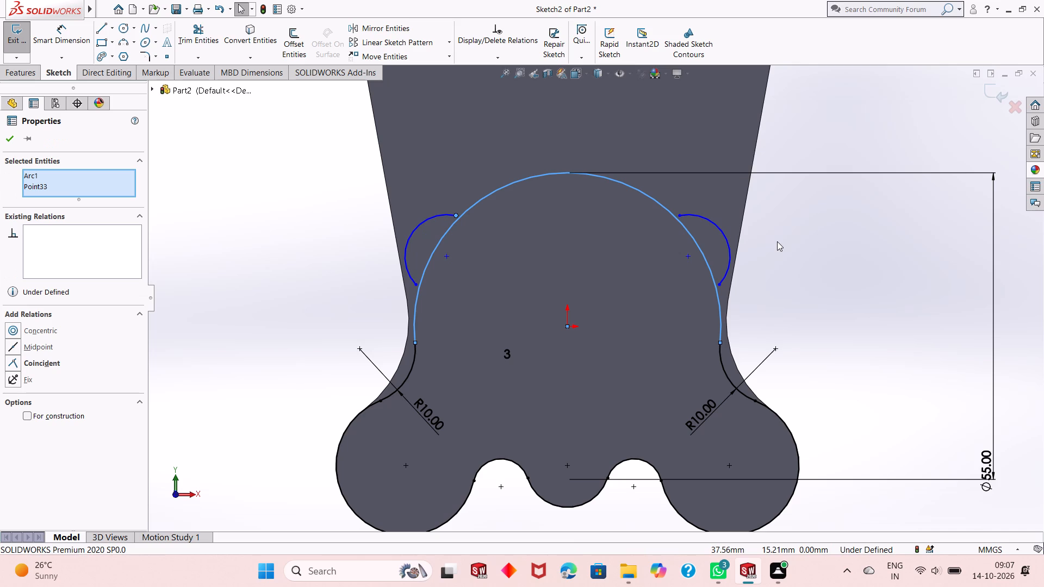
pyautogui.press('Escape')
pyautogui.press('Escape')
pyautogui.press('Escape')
# Make the upper endpoint of the left patterned arc coincident with the large upper arc.
pyautogui.scroll(-1, 643, 234)
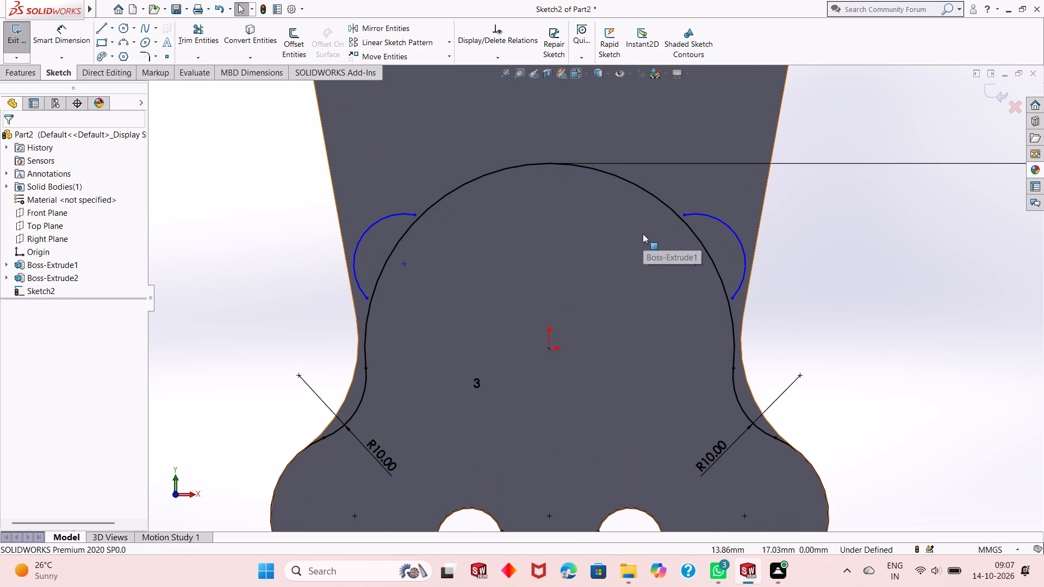
pyautogui.click(415, 214)
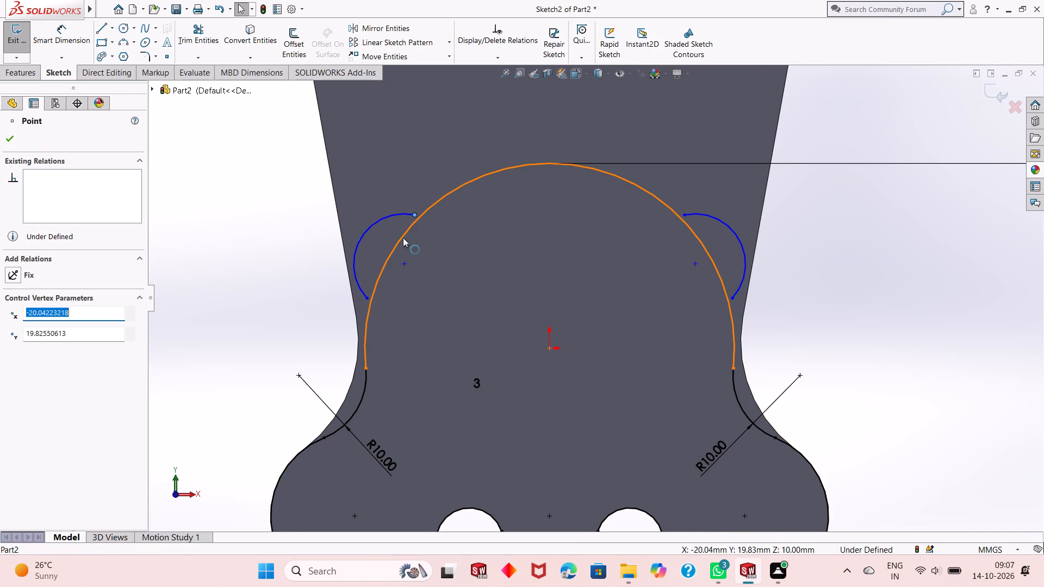
pyautogui.keyDown('ctrl'); pyautogui.click(401, 240); pyautogui.keyUp('ctrl')
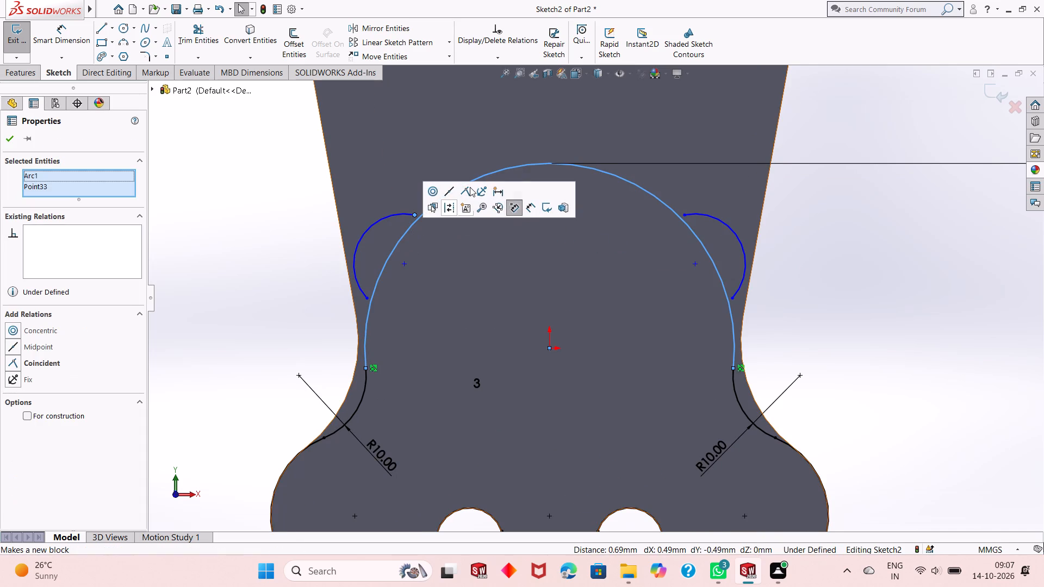
pyautogui.click(470, 187)
pyautogui.press('Escape')
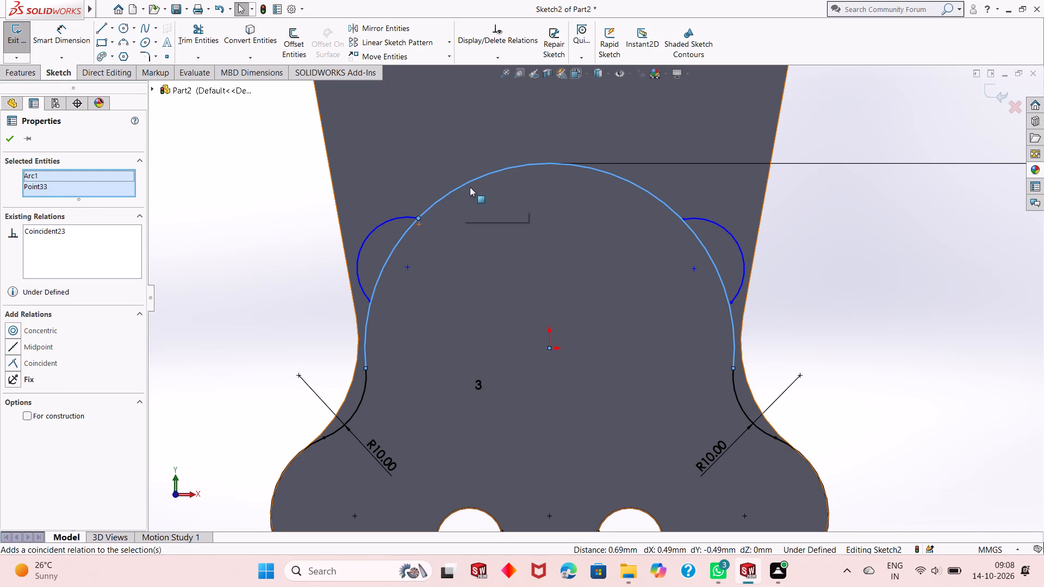
pyautogui.press('Escape')
pyautogui.press('Escape')
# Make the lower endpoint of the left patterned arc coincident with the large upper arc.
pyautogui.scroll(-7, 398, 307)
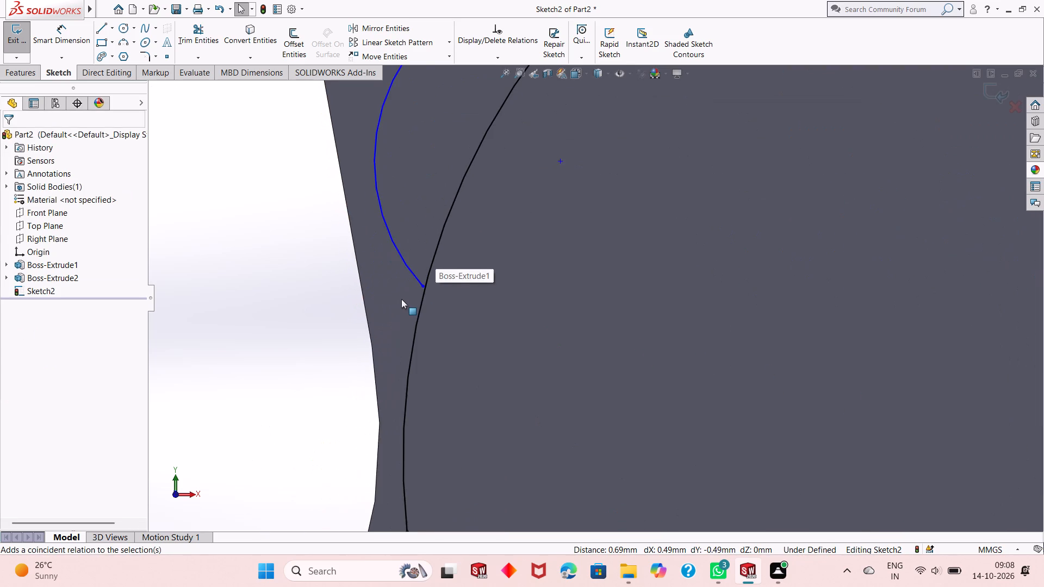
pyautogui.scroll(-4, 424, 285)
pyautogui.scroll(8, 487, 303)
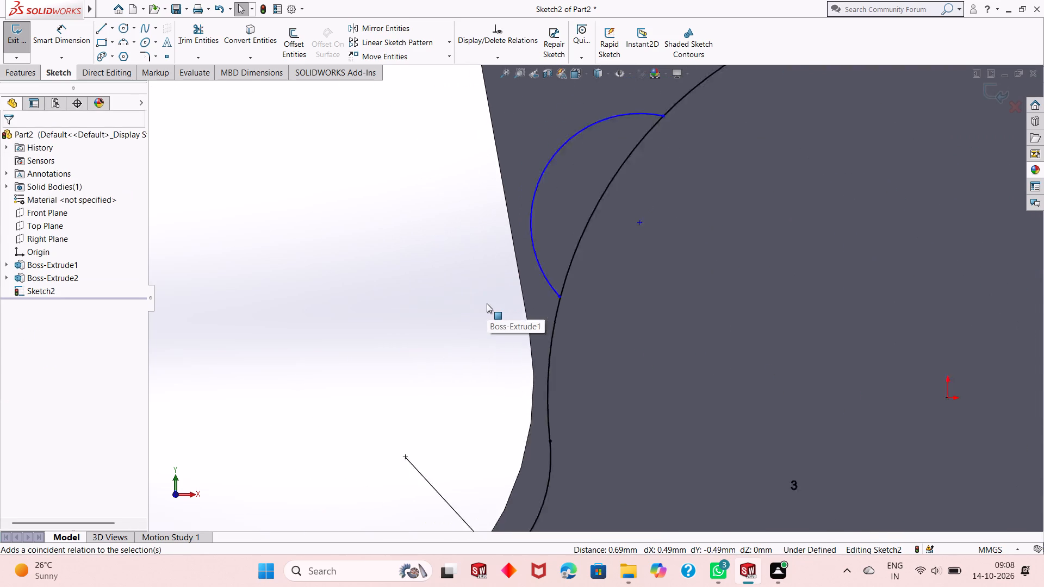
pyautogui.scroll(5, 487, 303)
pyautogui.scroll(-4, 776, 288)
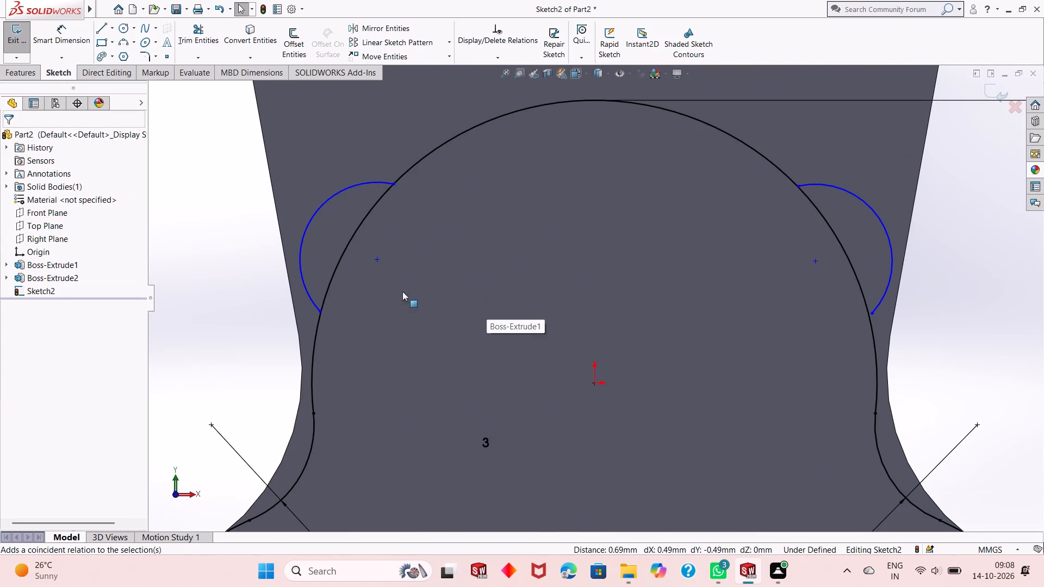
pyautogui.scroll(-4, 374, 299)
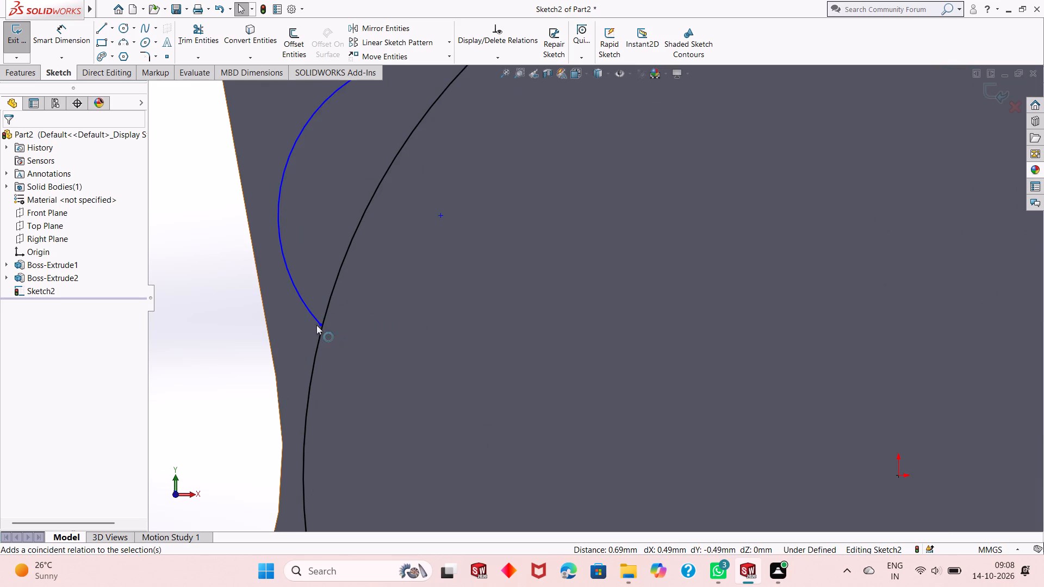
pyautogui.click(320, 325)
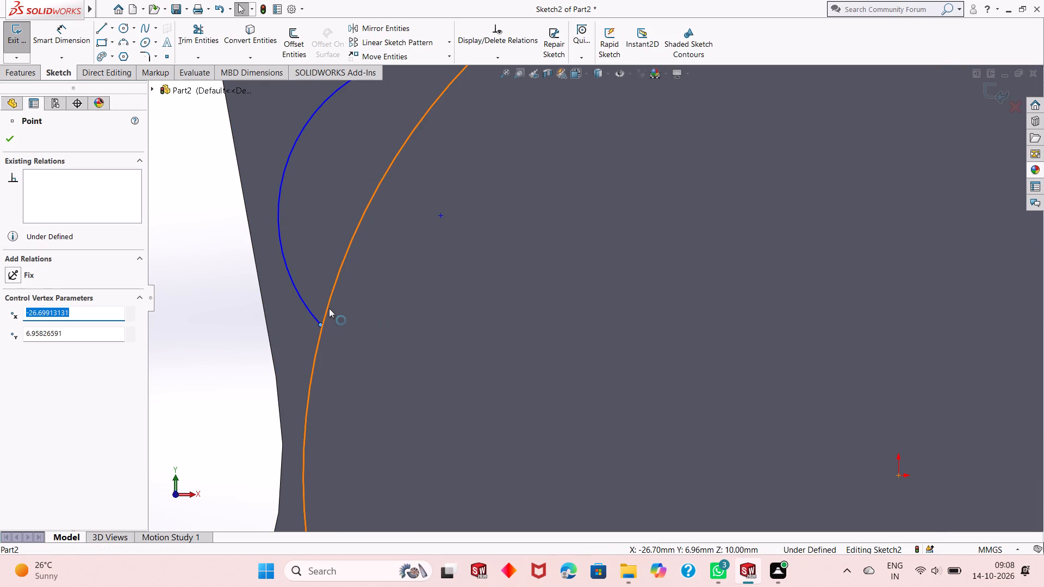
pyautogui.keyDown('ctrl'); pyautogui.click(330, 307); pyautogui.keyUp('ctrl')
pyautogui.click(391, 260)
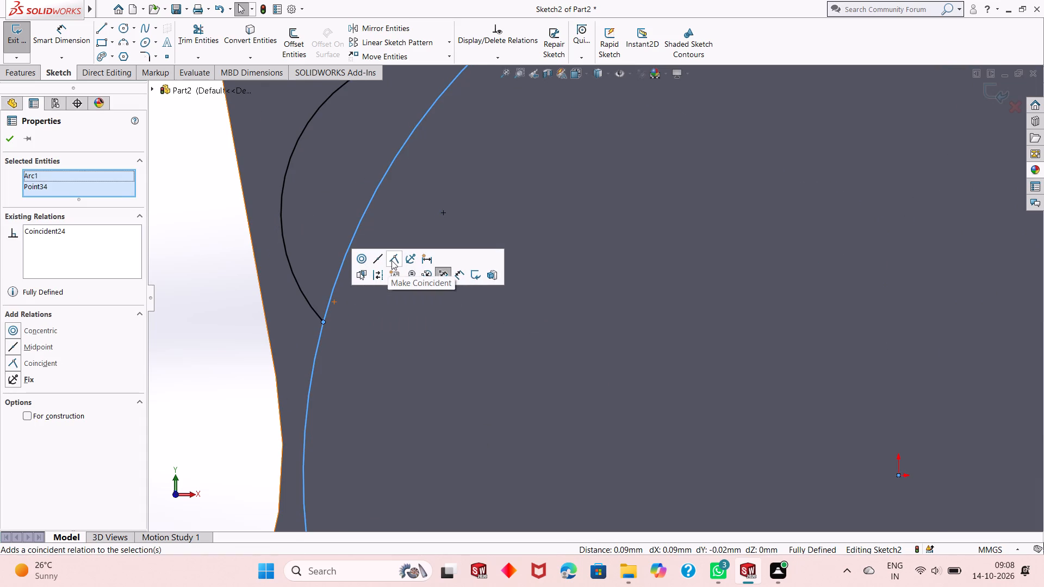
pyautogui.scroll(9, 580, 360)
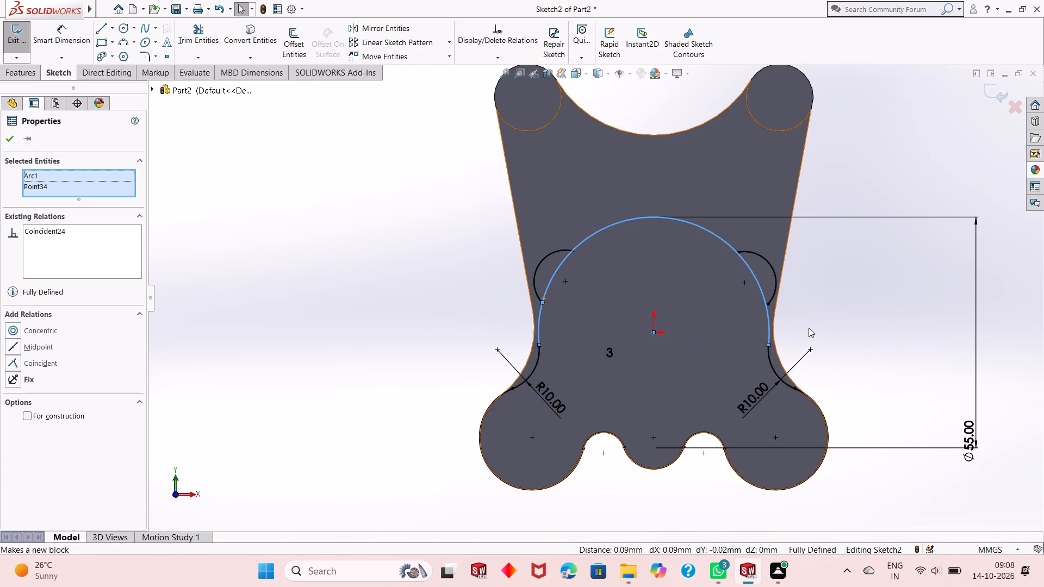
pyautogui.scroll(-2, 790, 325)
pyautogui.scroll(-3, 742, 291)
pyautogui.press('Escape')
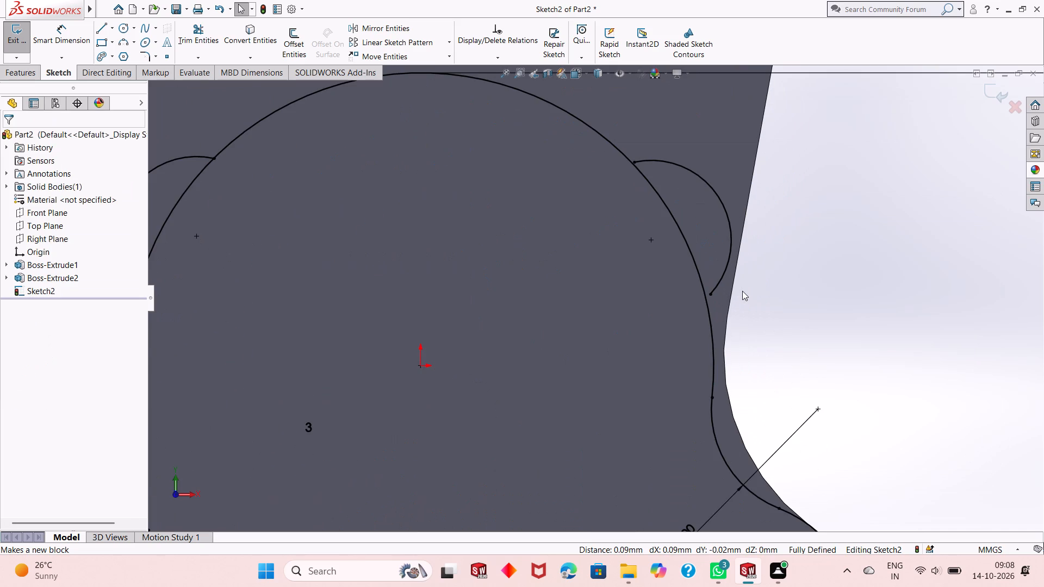
# Undo the patterned arcs' coincident relations and the arc pattern itself, back to the profile without upper lobes.
pyautogui.hotkey('ctrl', 'z')
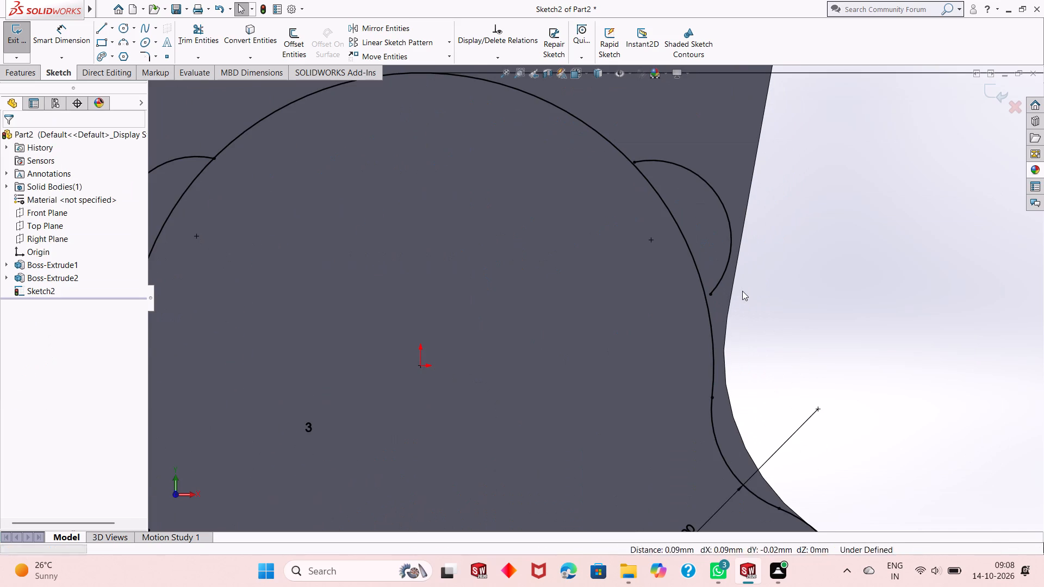
pyautogui.hotkey('ctrl', 'z')
pyautogui.hotkey('ctrl', 'z')
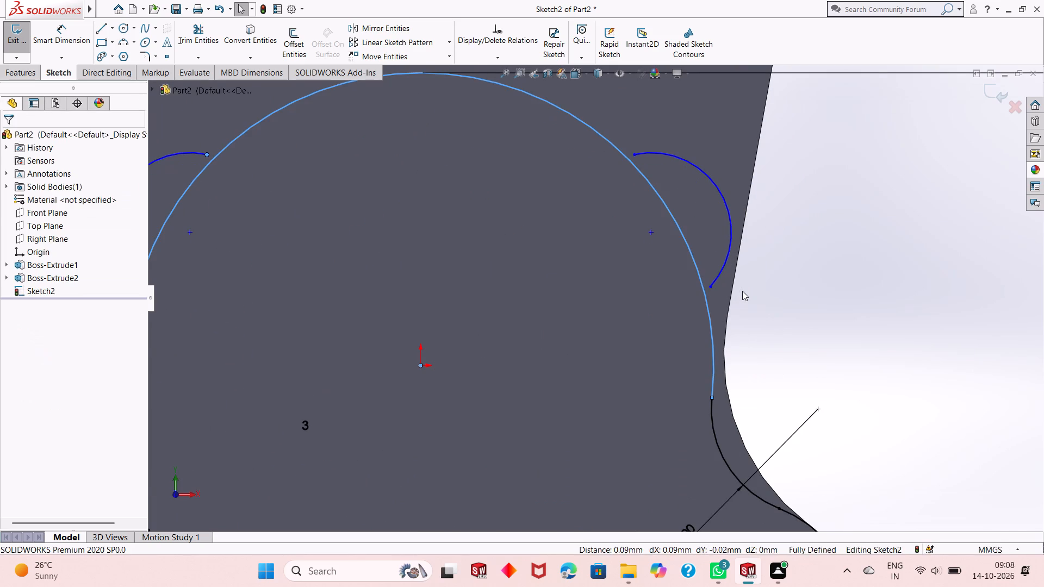
pyautogui.hotkey('ctrl', 'z')
pyautogui.scroll(5, 590, 258)
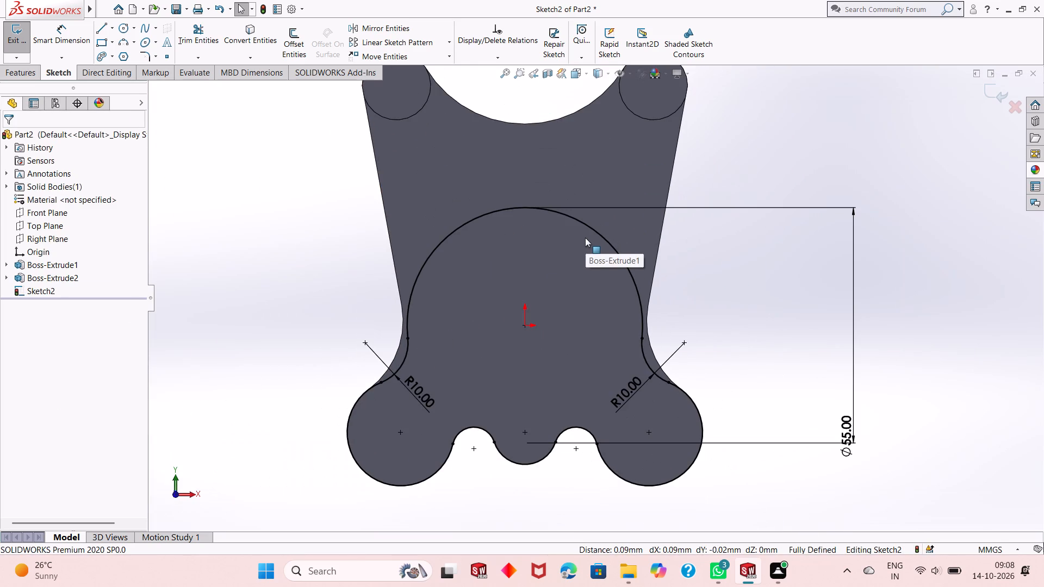
pyautogui.scroll(-1, 563, 451)
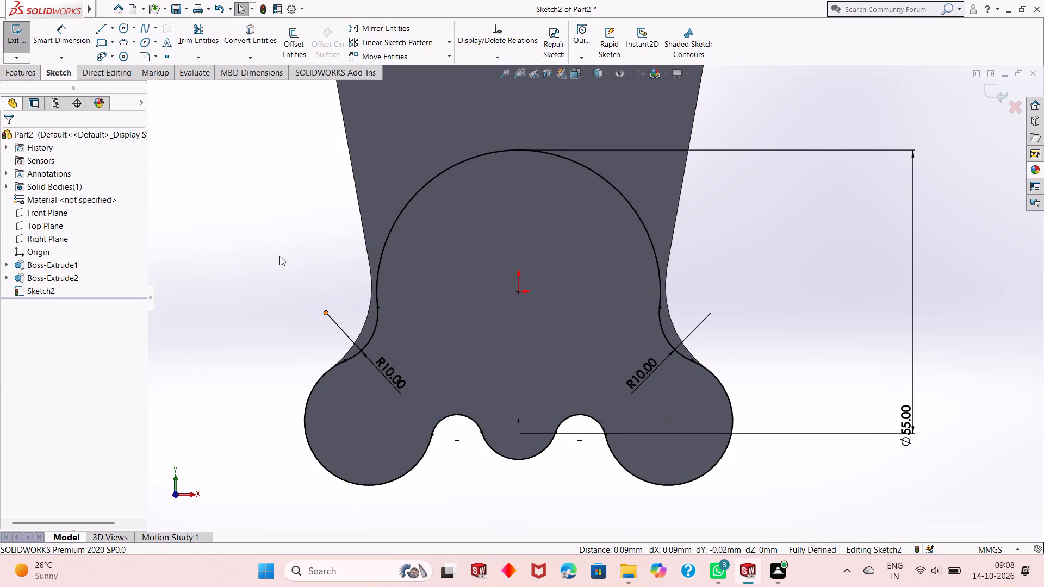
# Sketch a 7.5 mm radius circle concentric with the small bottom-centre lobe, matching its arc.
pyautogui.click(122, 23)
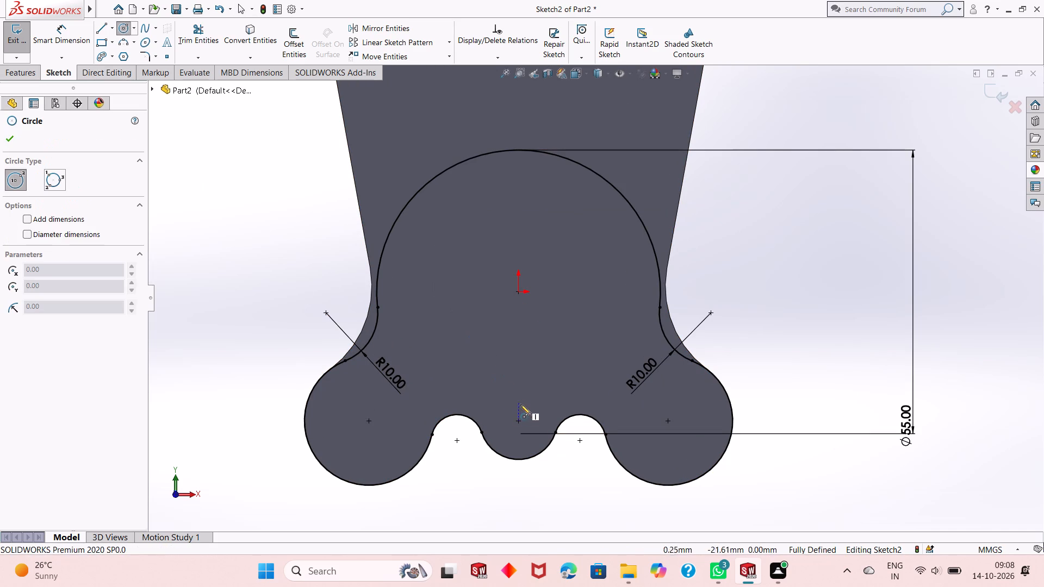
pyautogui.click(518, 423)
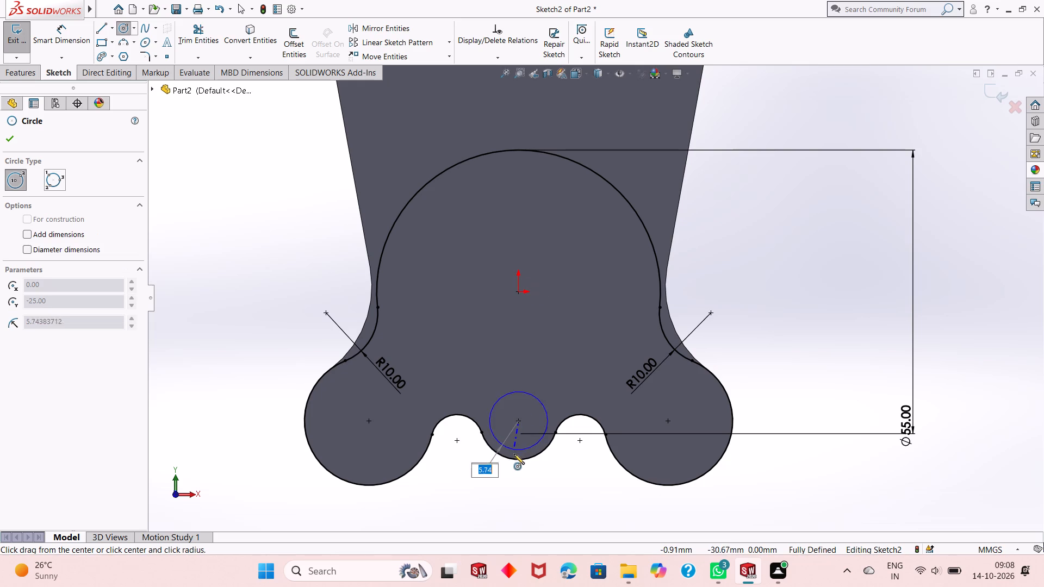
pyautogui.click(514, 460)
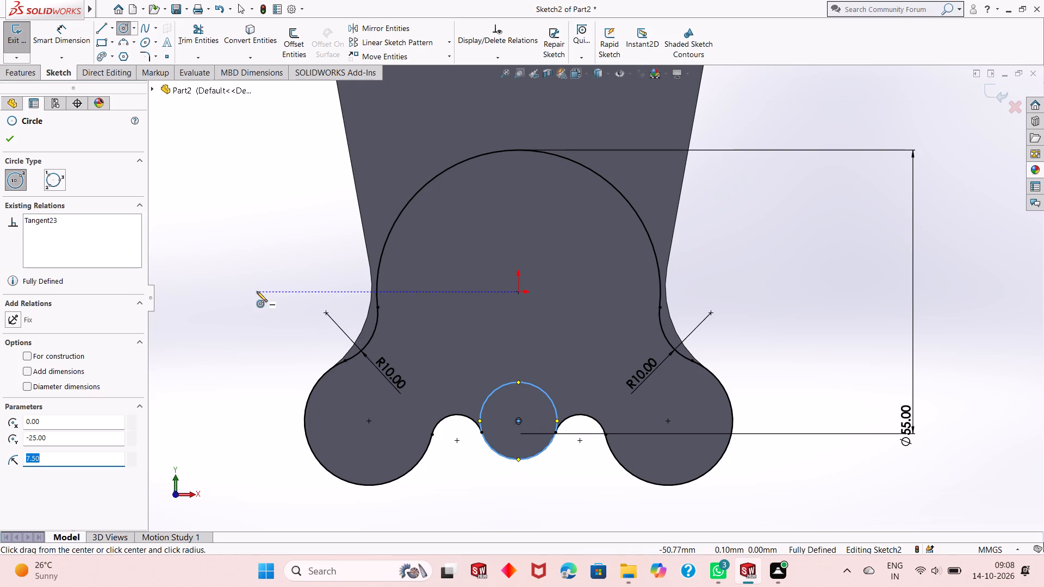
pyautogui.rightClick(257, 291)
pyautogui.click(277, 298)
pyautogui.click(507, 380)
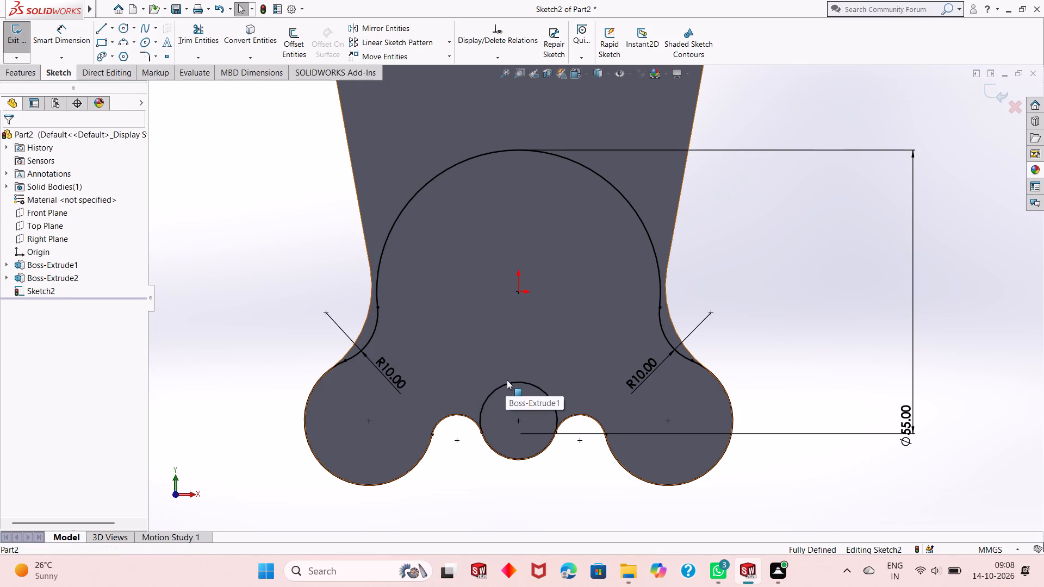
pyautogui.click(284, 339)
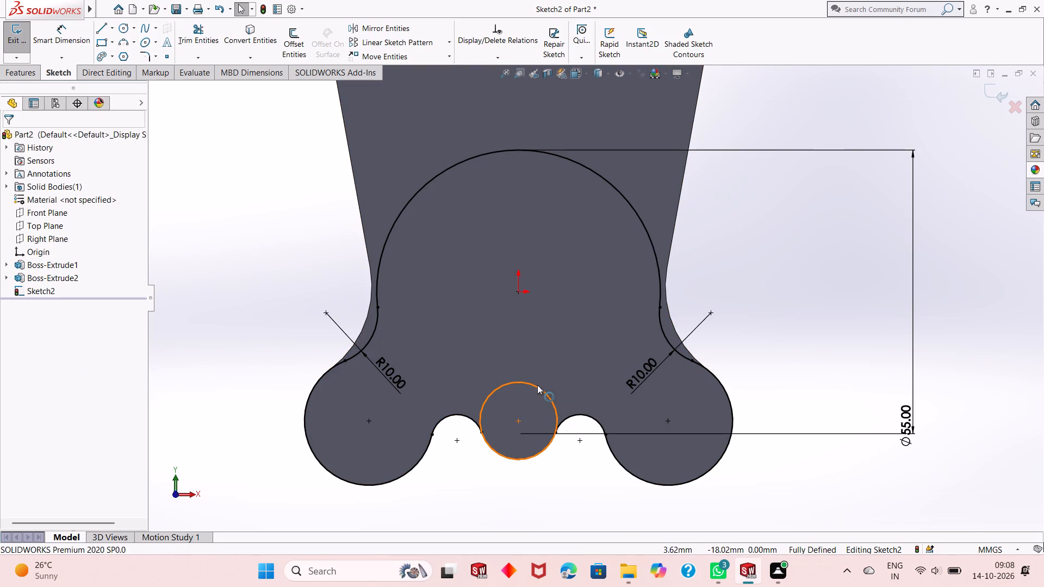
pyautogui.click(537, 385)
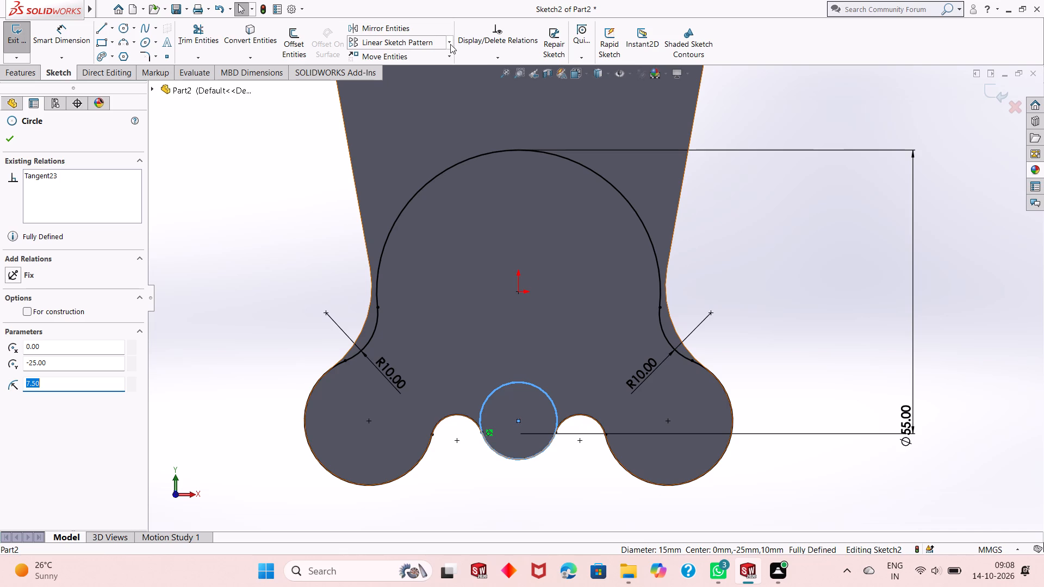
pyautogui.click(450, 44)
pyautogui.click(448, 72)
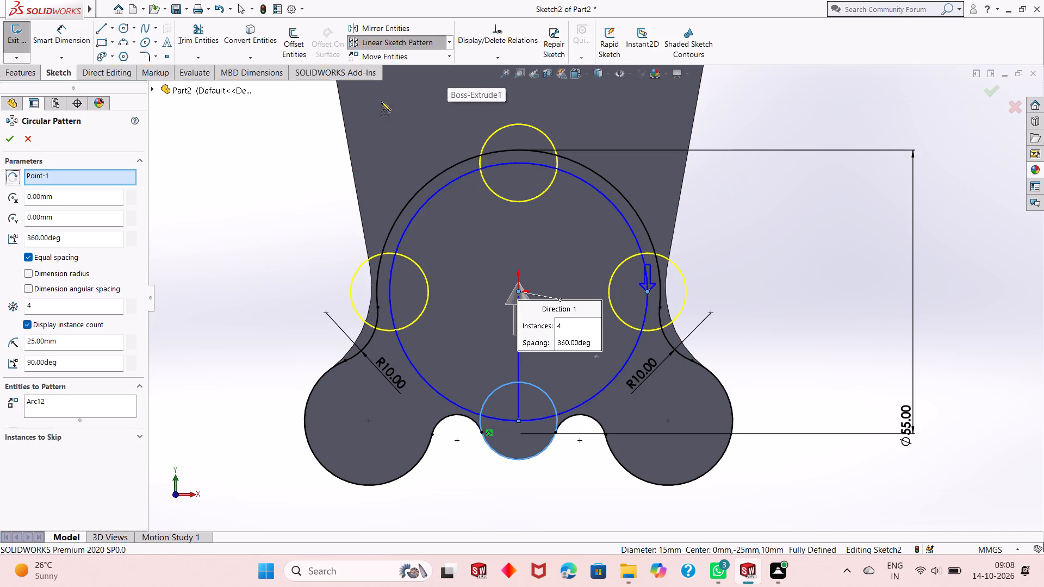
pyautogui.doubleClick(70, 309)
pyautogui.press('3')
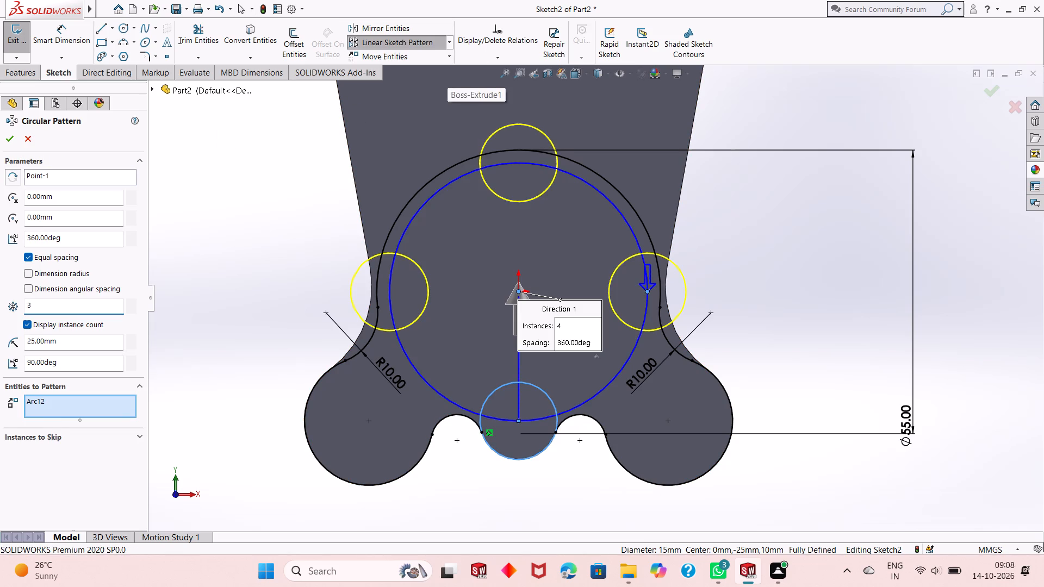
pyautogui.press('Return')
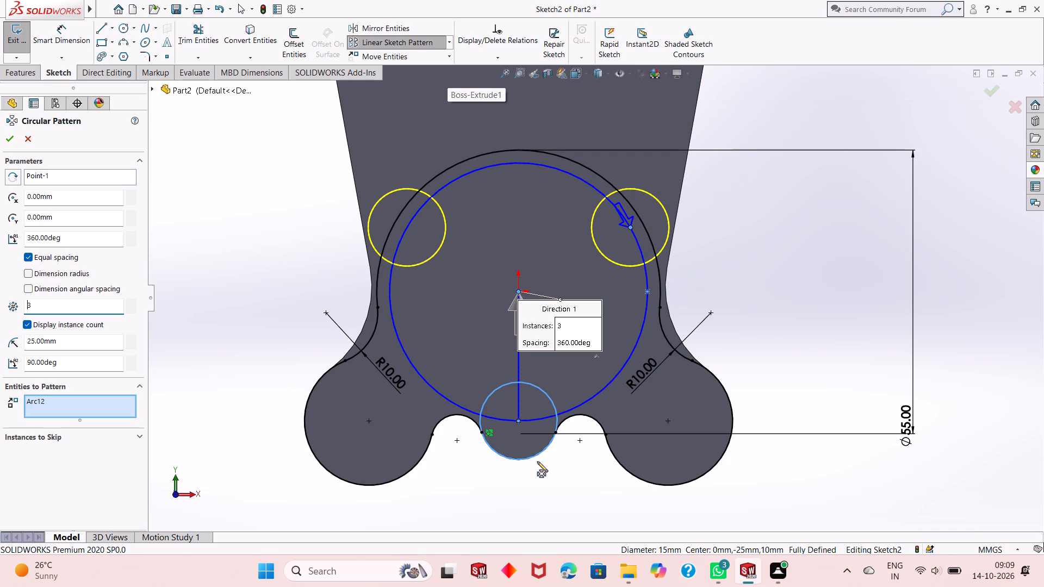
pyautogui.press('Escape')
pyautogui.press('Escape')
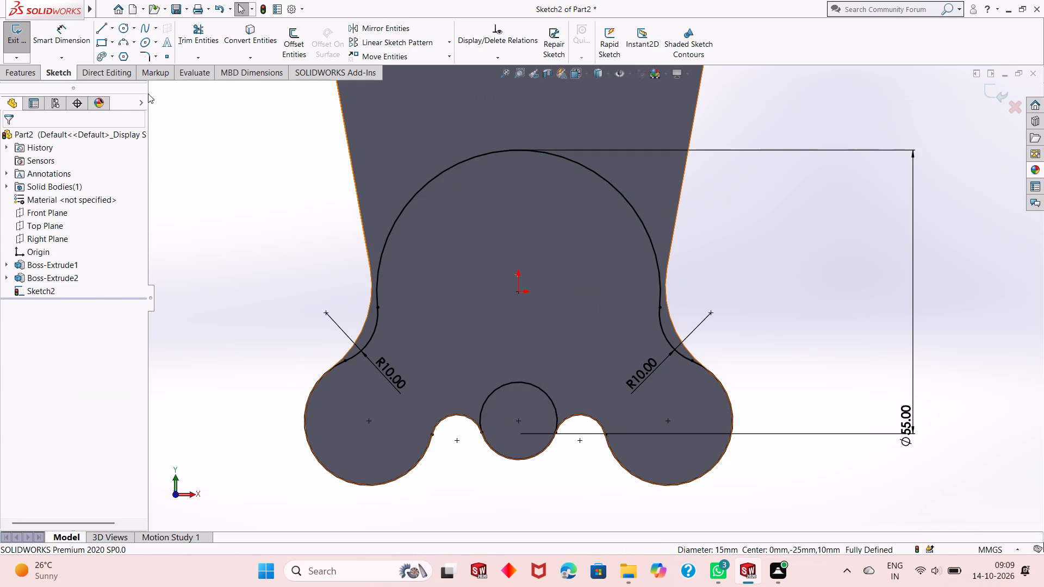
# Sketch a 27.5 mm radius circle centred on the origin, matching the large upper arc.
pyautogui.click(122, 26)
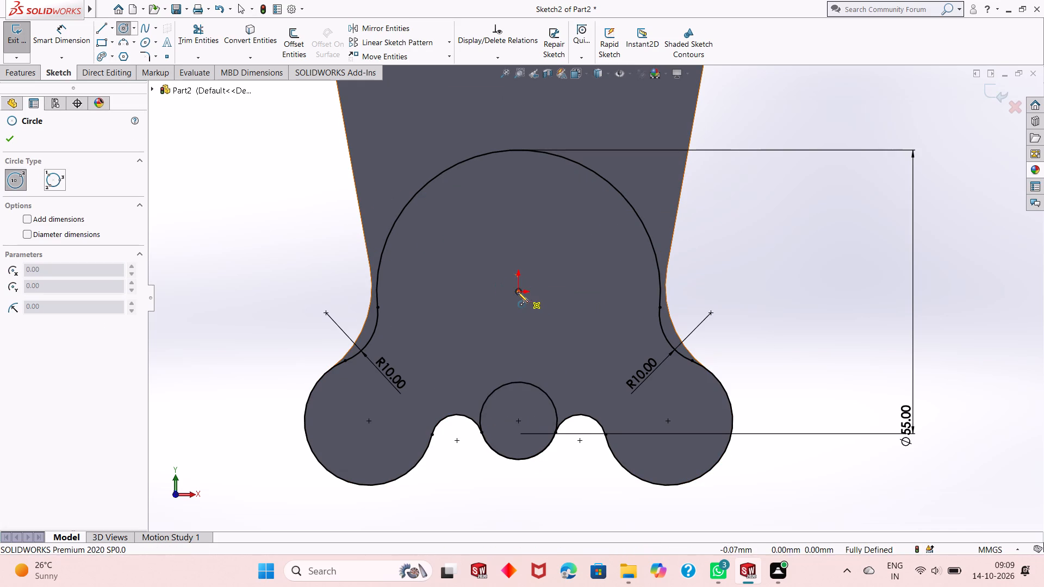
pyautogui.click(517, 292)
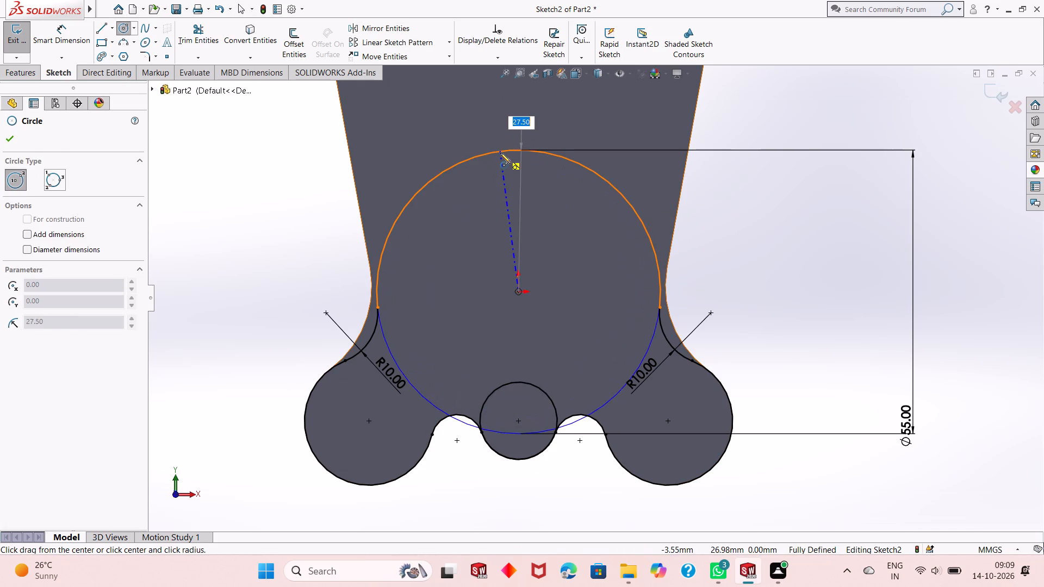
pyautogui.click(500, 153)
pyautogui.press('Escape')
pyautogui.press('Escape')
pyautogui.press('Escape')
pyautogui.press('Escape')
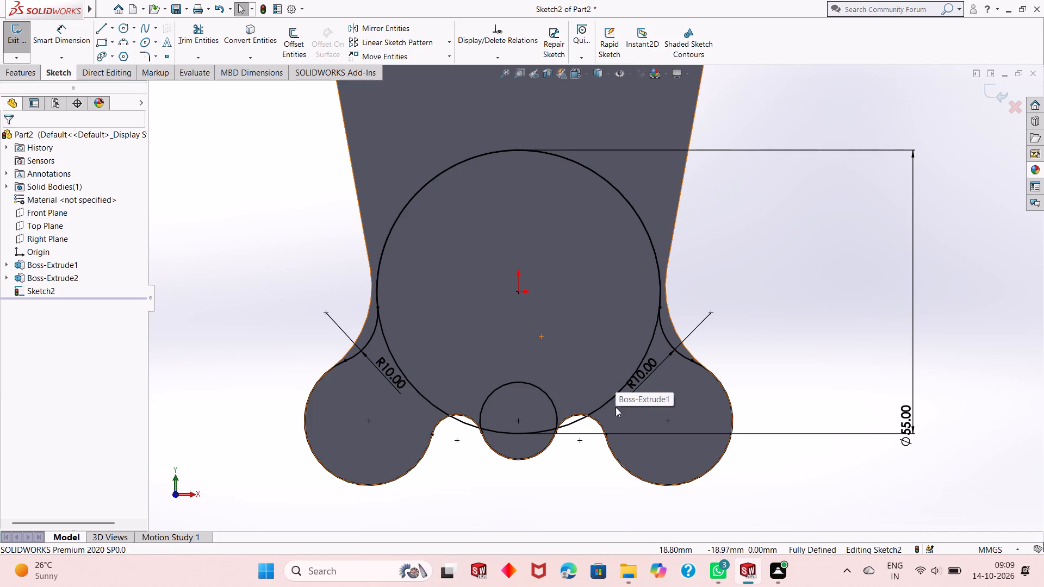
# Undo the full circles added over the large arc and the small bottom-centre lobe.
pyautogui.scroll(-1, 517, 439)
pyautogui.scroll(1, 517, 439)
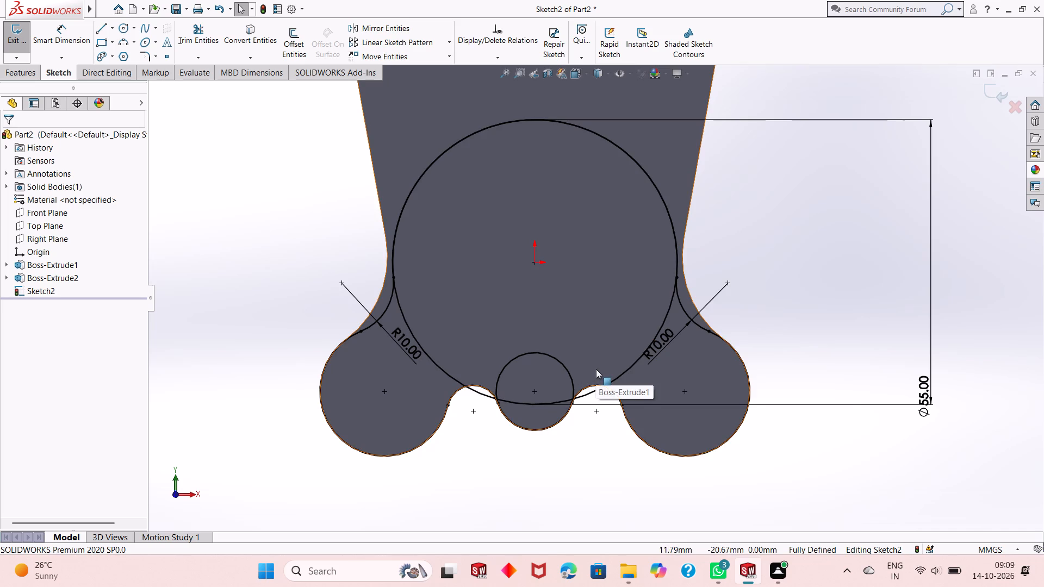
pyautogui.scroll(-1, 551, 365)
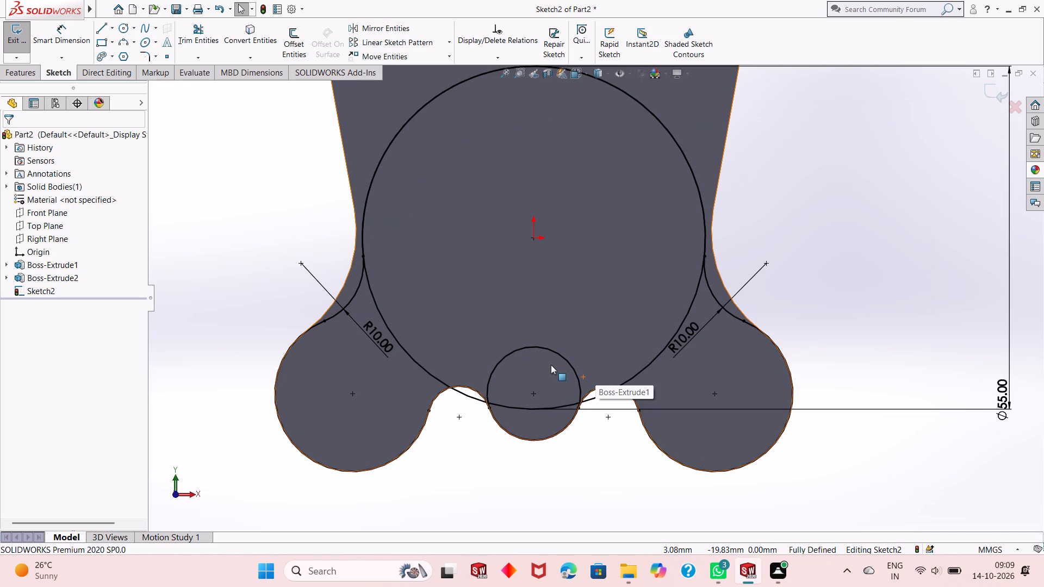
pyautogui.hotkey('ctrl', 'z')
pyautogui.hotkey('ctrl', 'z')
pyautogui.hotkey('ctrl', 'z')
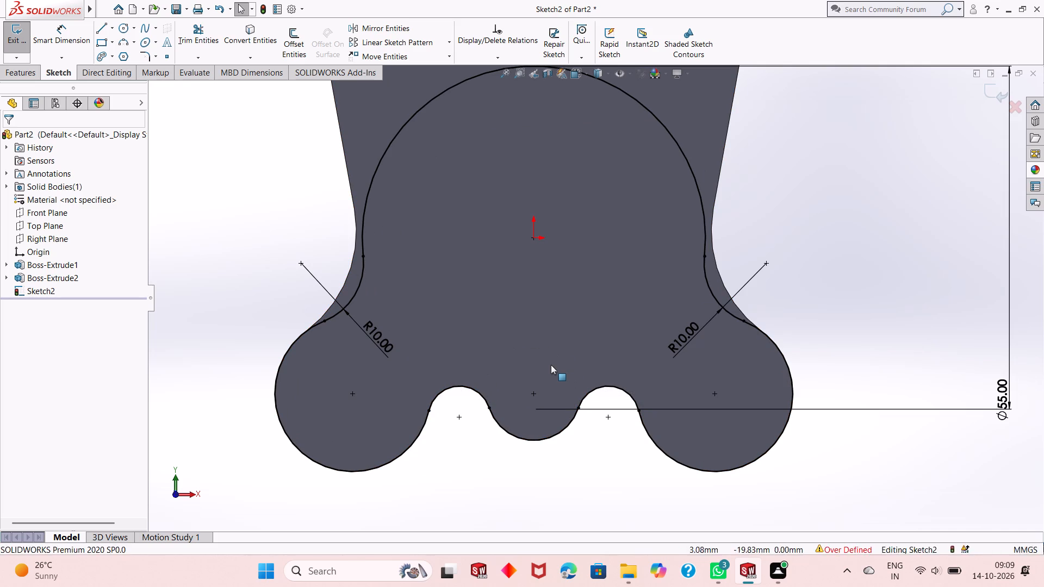
# Undo the profile trims and the left fillet arc's tangency, back to the full large circle and both 25 mm circles.
pyautogui.hotkey('ctrl', 'z')
pyautogui.hotkey('ctrl', 'z')
pyautogui.hotkey('ctrl', 'z')
pyautogui.hotkey('ctrl', 'z')
pyautogui.hotkey('ctrl', 'z')
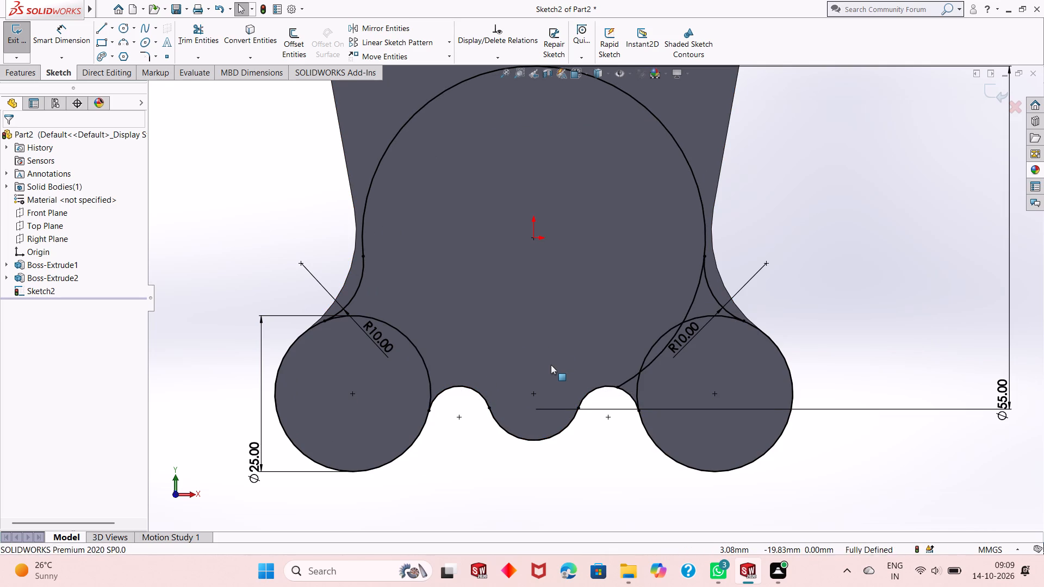
pyautogui.hotkey('ctrl', 'z')
pyautogui.hotkey('ctrl', 'z')
pyautogui.hotkey('ctrl', 'z')
pyautogui.hotkey('ctrl', 'z')
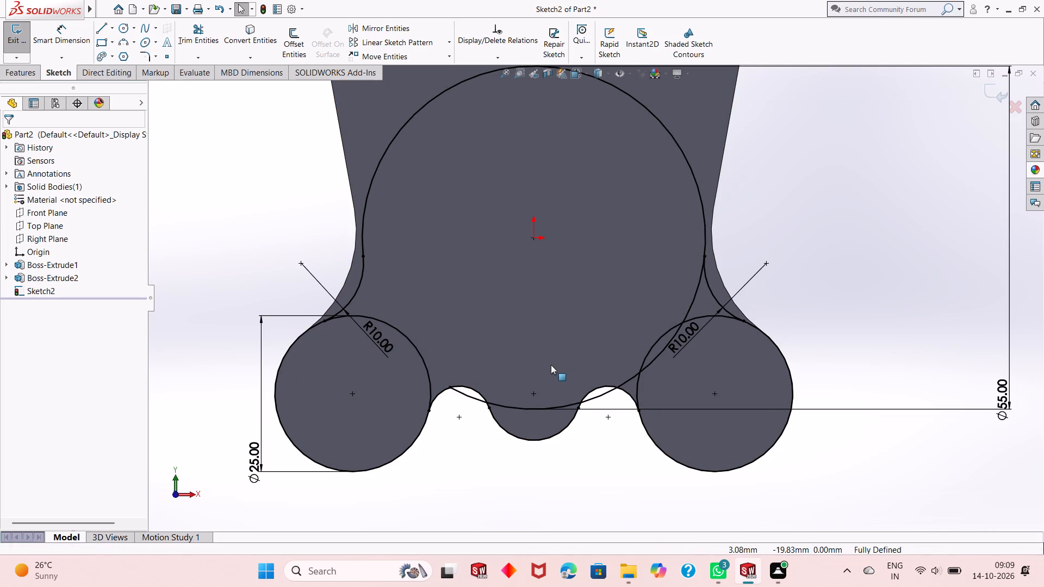
pyautogui.hotkey('ctrl', 'z')
pyautogui.hotkey('ctrl', 'z')
pyautogui.hotkey('ctrl', 'z')
pyautogui.hotkey('ctrl', 'z')
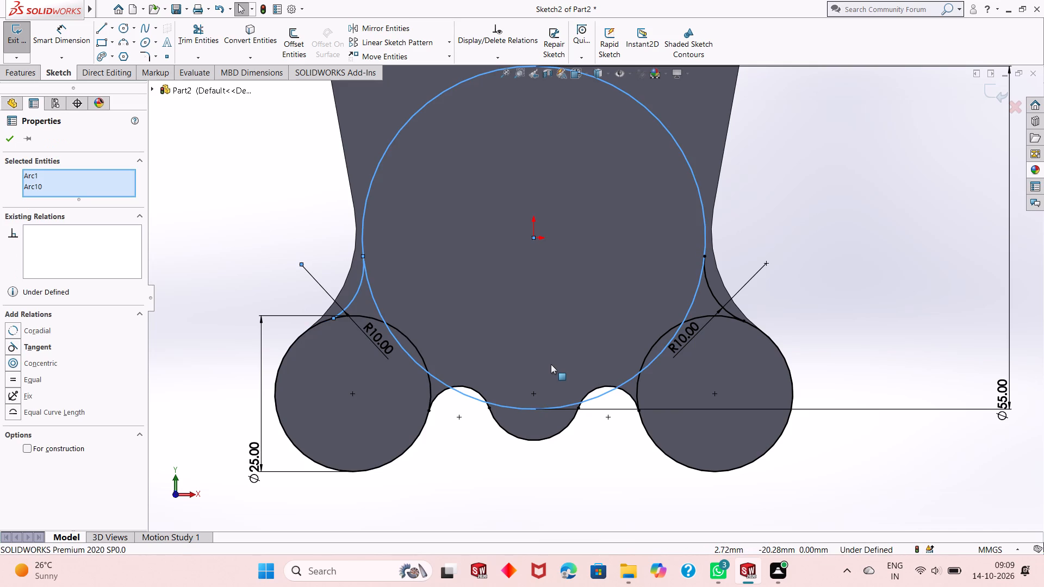
# Undo the remaining fillet arcs, lobe arcs, side circles and dimensions, back to only the undimensioned large circle on the origin.
pyautogui.moveTo(532, 421); pyautogui.dragTo(552, 406, button='middle')
pyautogui.hotkey('ctrl', 'z')
pyautogui.hotkey('ctrl', 'z')
pyautogui.hotkey('ctrl', 'z')
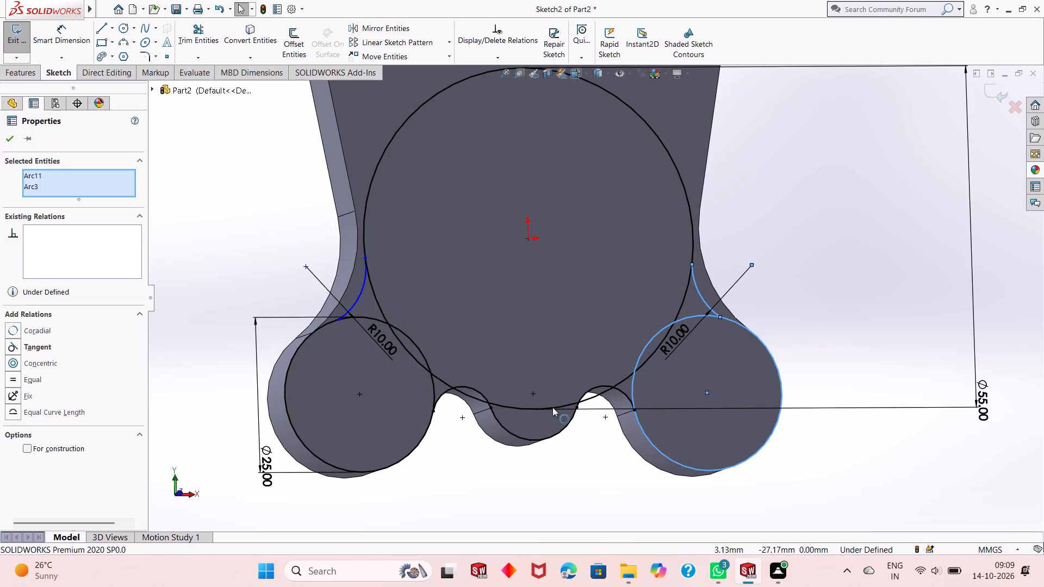
pyautogui.hotkey('ctrl', 'z')
pyautogui.hotkey('ctrl', 'z')
pyautogui.hotkey('ctrl', 'z')
pyautogui.hotkey('ctrl', 'z')
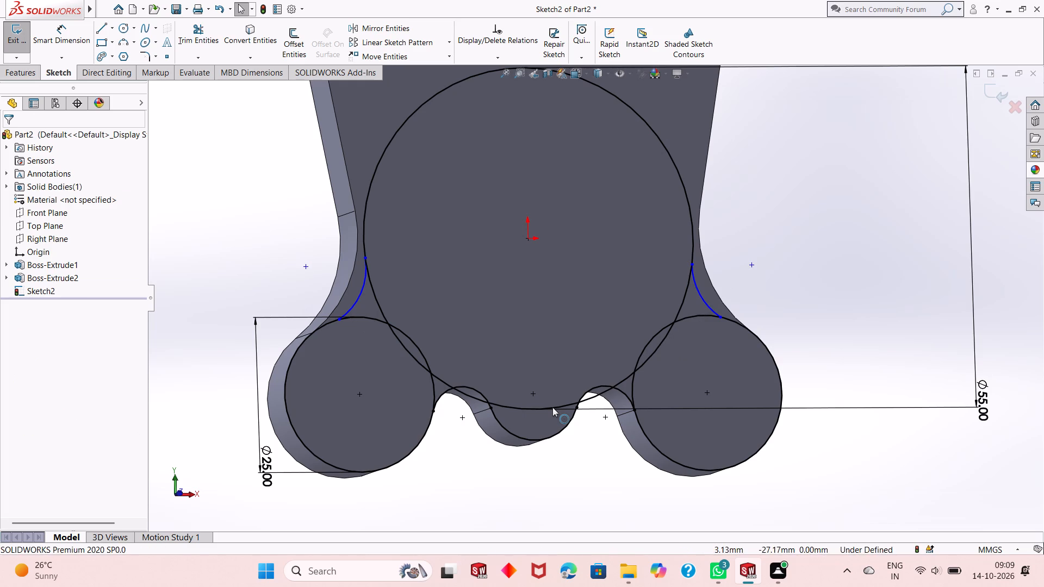
pyautogui.hotkey('ctrl', 'z')
pyautogui.hotkey('ctrl', 'z')
pyautogui.hotkey('ctrl', 'z')
pyautogui.hotkey('ctrl', 'z')
pyautogui.hotkey('ctrl', 'z')
pyautogui.hotkey('ctrl', 'z')
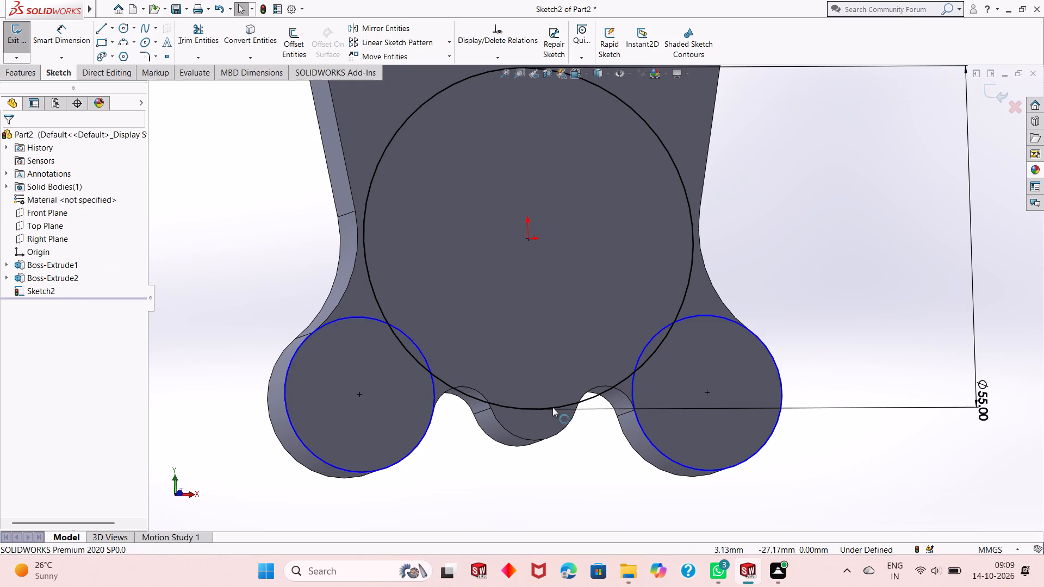
pyautogui.hotkey('ctrl', 'z')
pyautogui.hotkey('ctrl', 'z')
pyautogui.hotkey('ctrl', 'z')
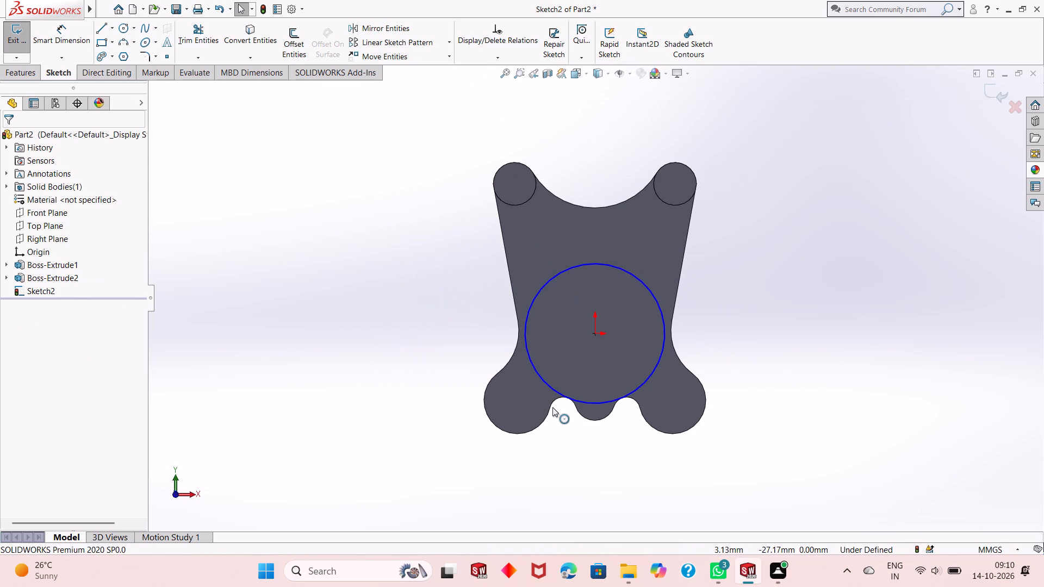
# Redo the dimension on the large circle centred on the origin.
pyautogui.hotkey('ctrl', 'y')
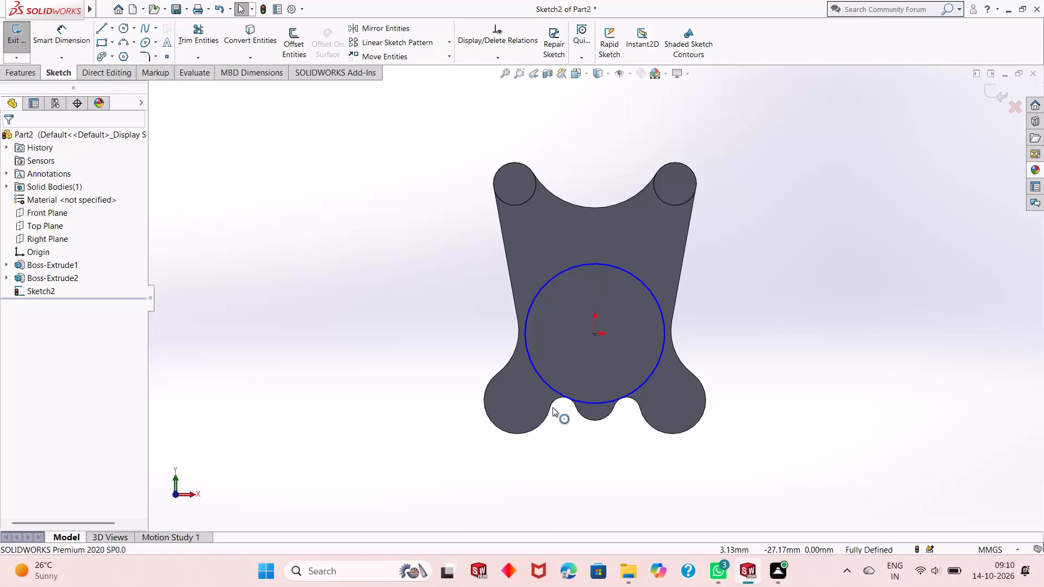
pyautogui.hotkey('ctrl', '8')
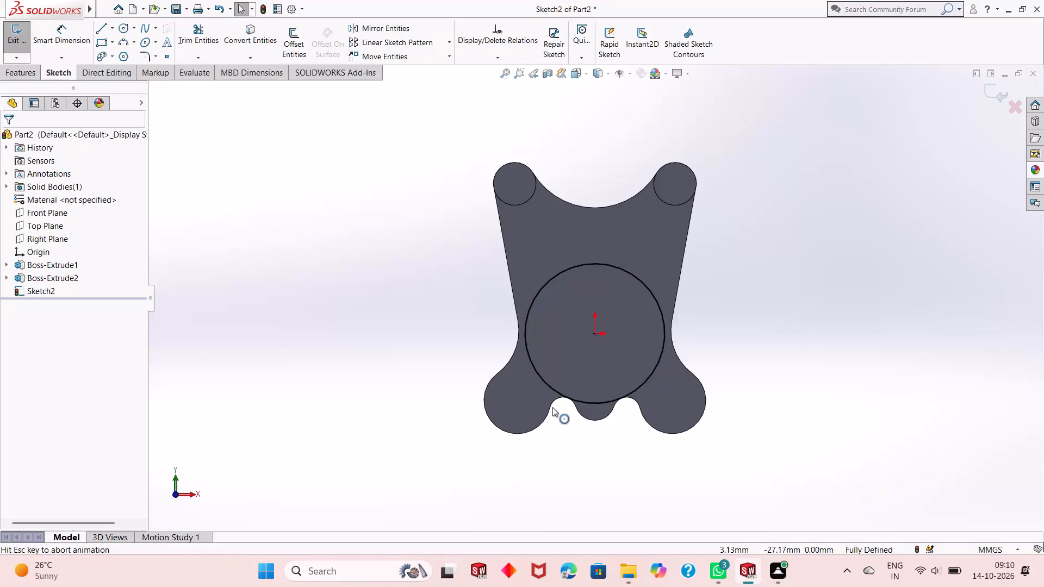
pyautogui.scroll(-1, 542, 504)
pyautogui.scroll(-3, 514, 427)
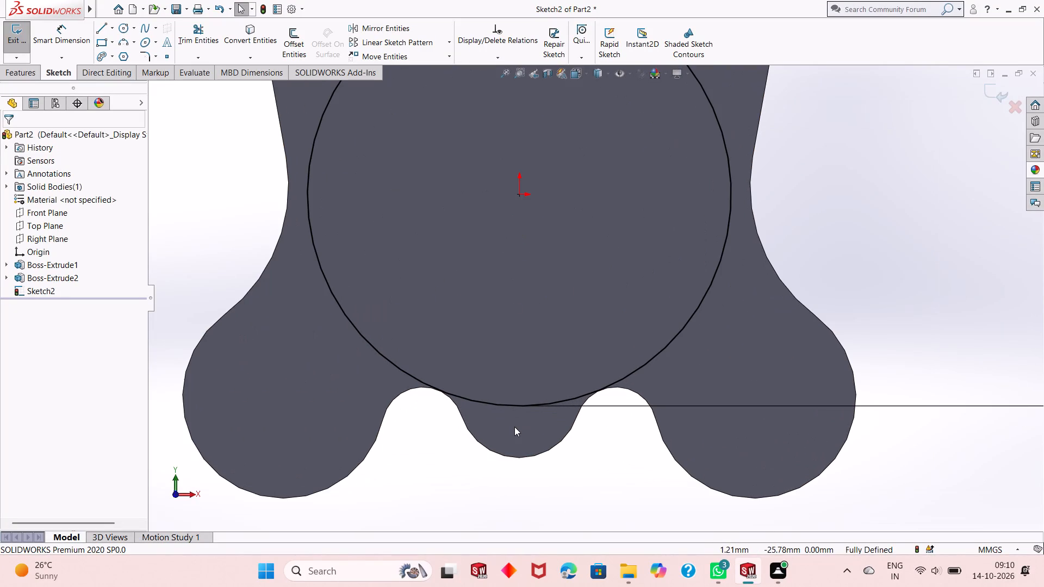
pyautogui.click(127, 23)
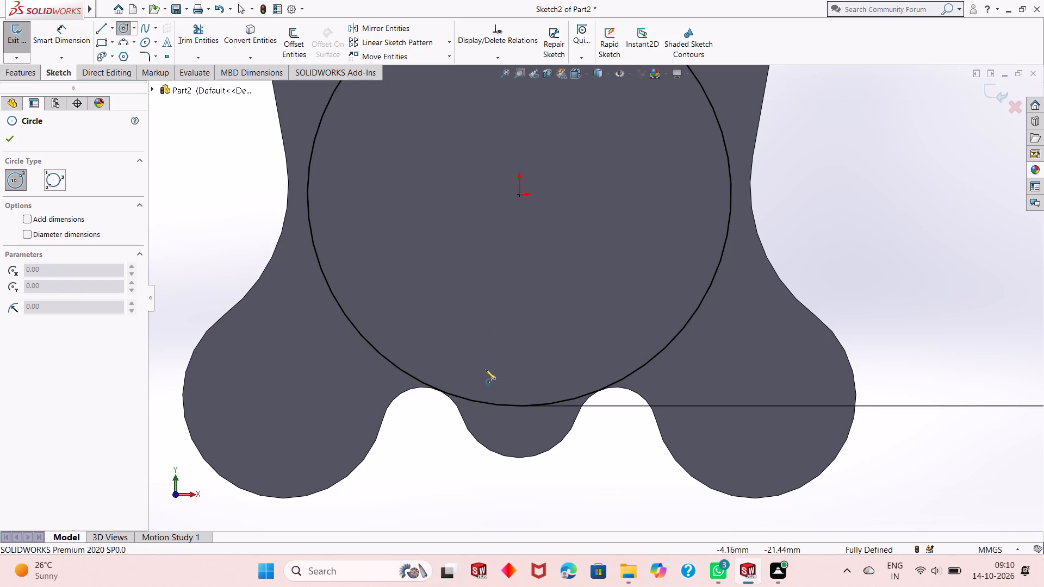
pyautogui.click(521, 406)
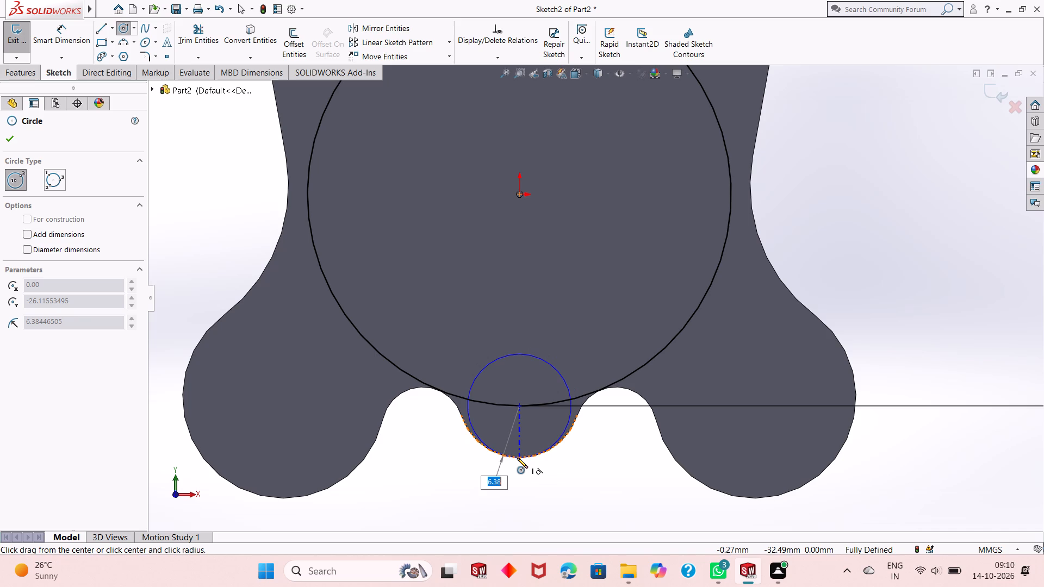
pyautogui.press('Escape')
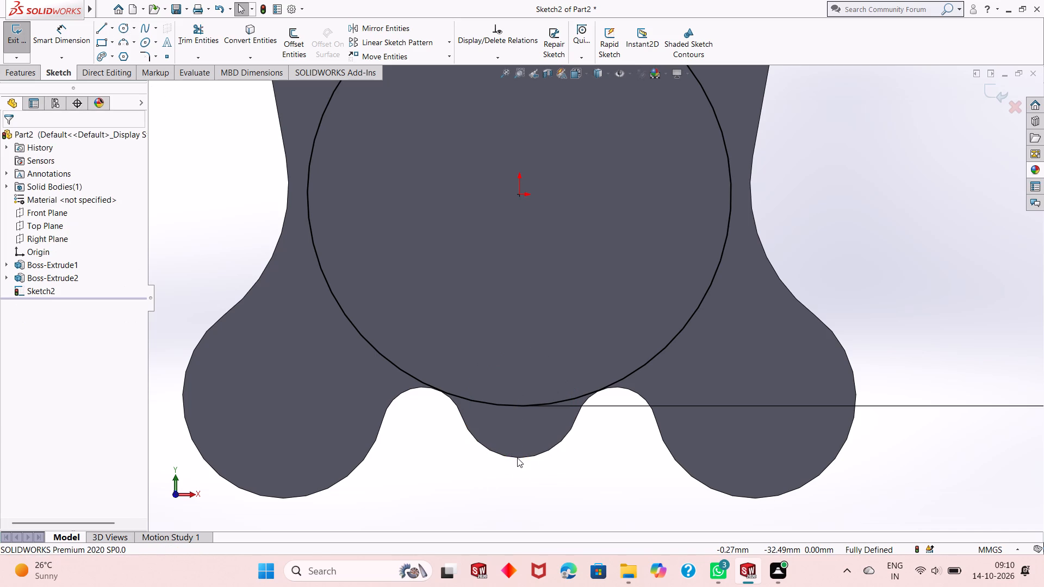
# Undo the large circle's sketch and both boss extrusions, back to editing the base plate profile sketch.
pyautogui.hotkey('ctrl', 'z')
pyautogui.hotkey('ctrl', 'z')
pyautogui.hotkey('ctrl', 'z')
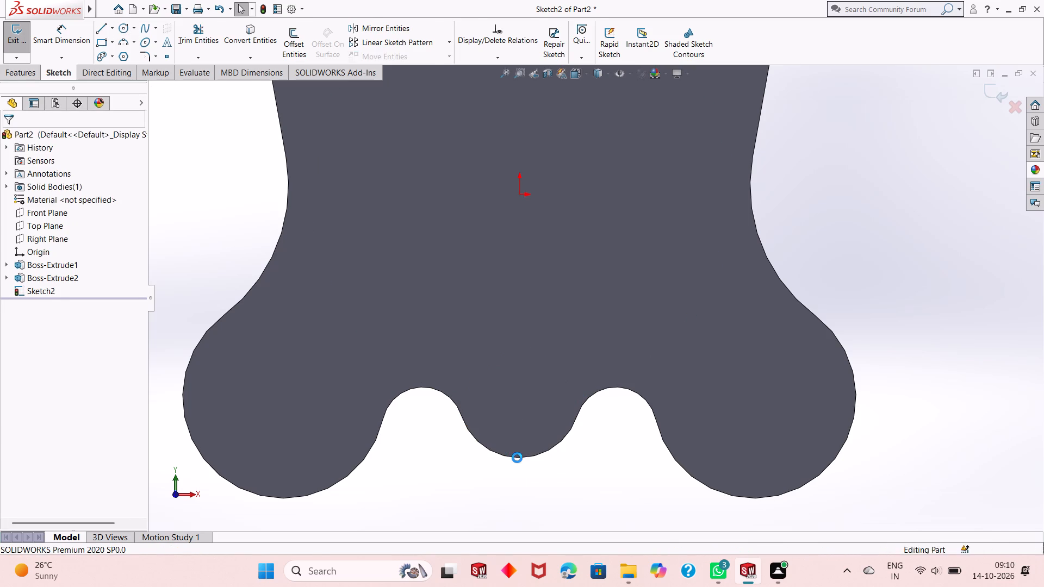
pyautogui.hotkey('ctrl', 'z')
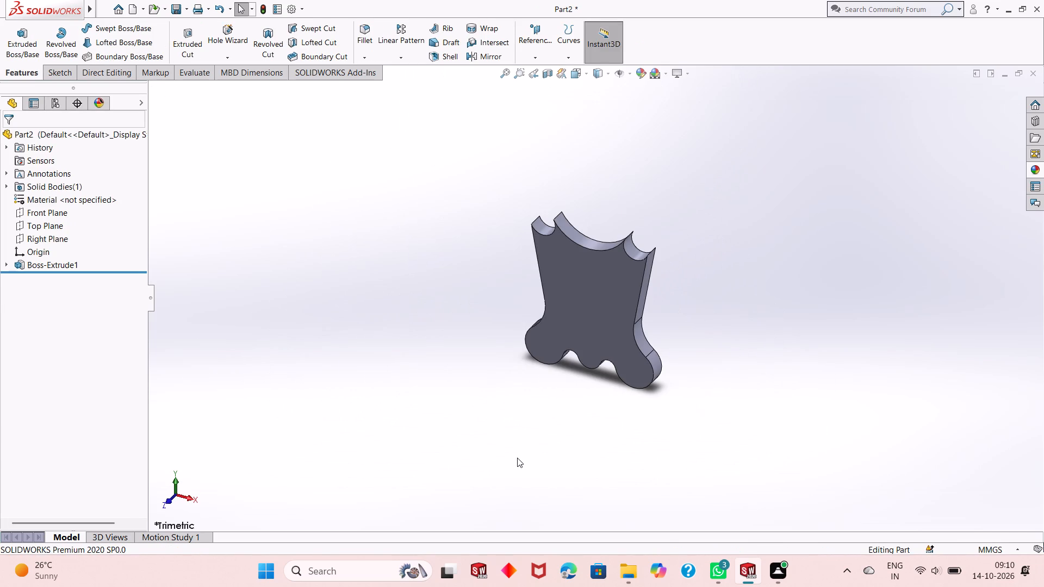
pyautogui.hotkey('ctrl', 'z')
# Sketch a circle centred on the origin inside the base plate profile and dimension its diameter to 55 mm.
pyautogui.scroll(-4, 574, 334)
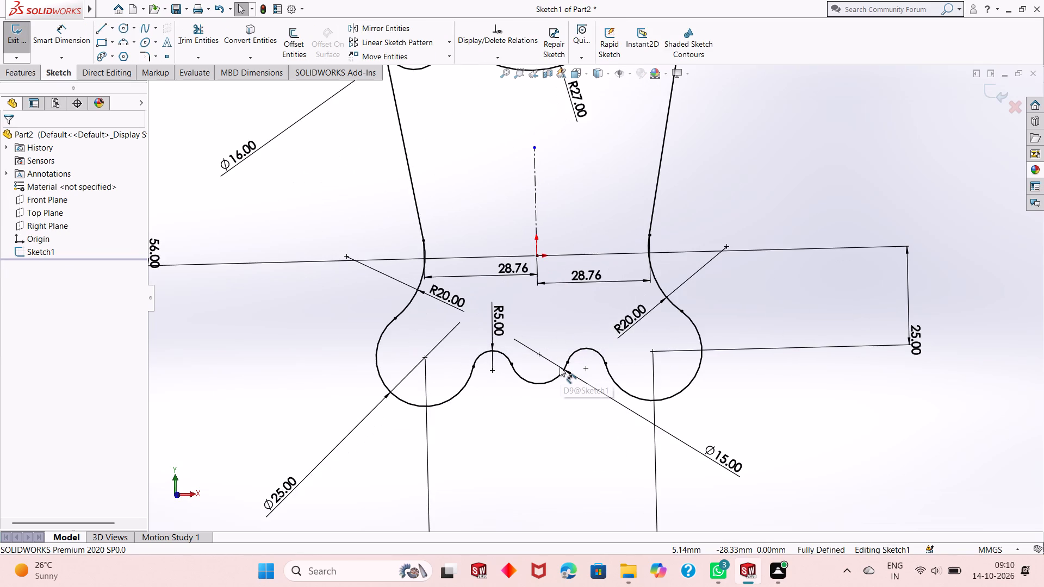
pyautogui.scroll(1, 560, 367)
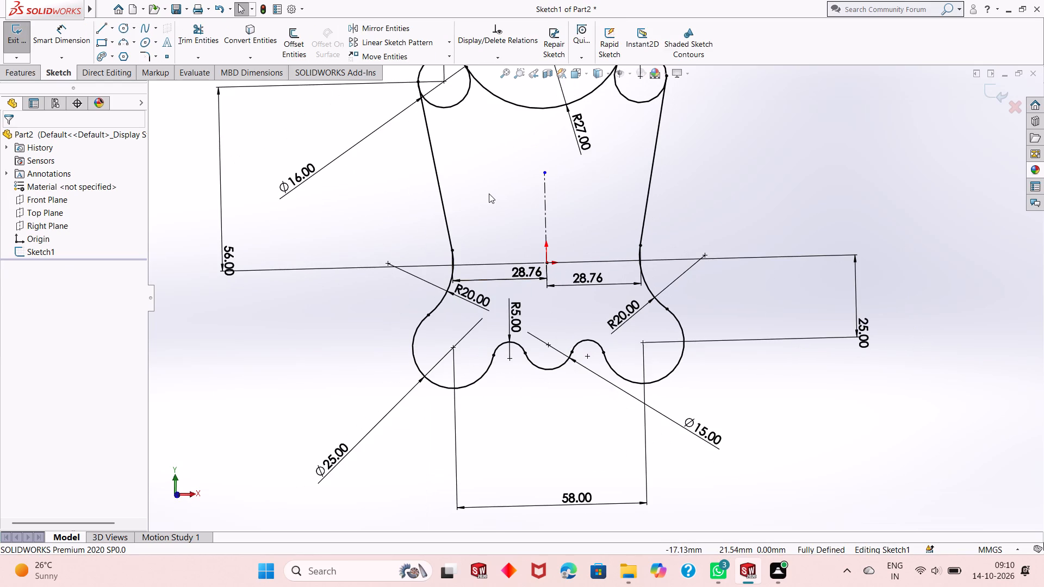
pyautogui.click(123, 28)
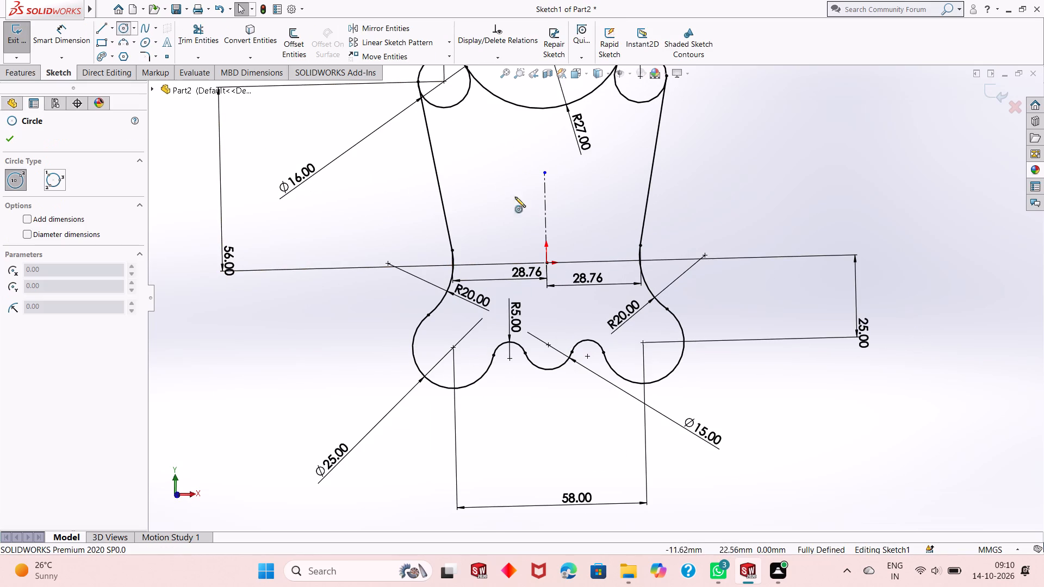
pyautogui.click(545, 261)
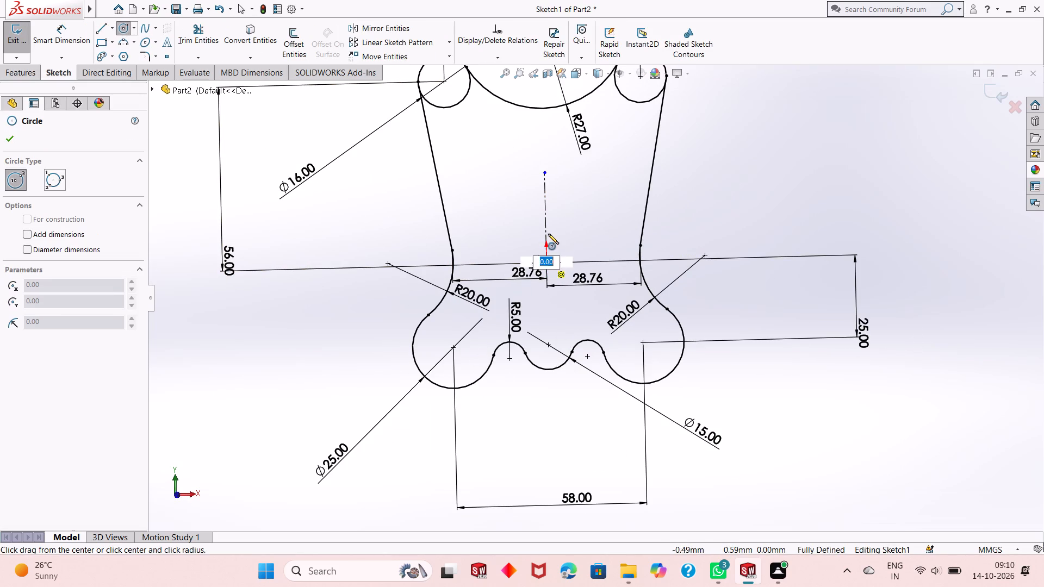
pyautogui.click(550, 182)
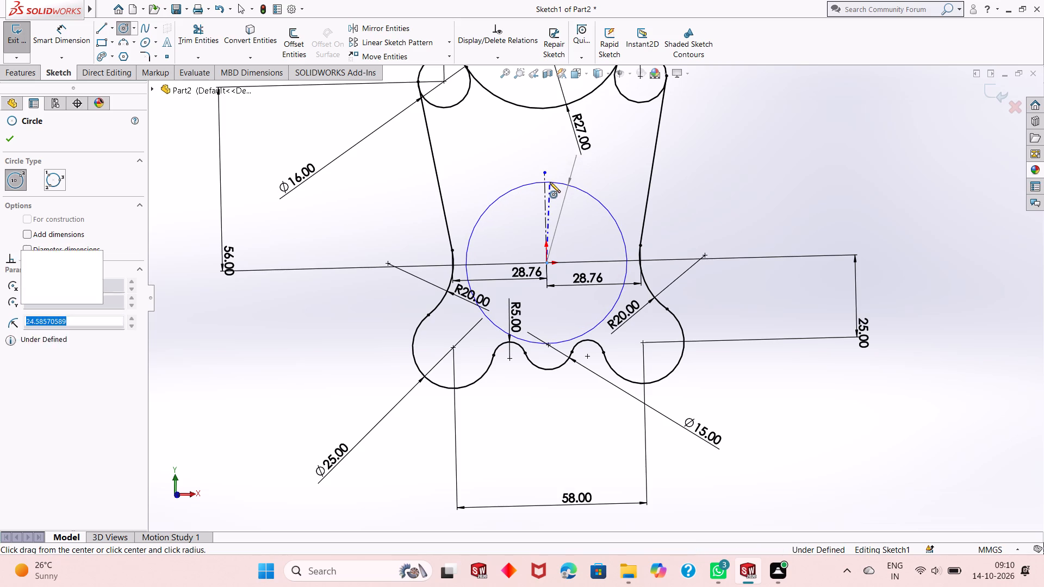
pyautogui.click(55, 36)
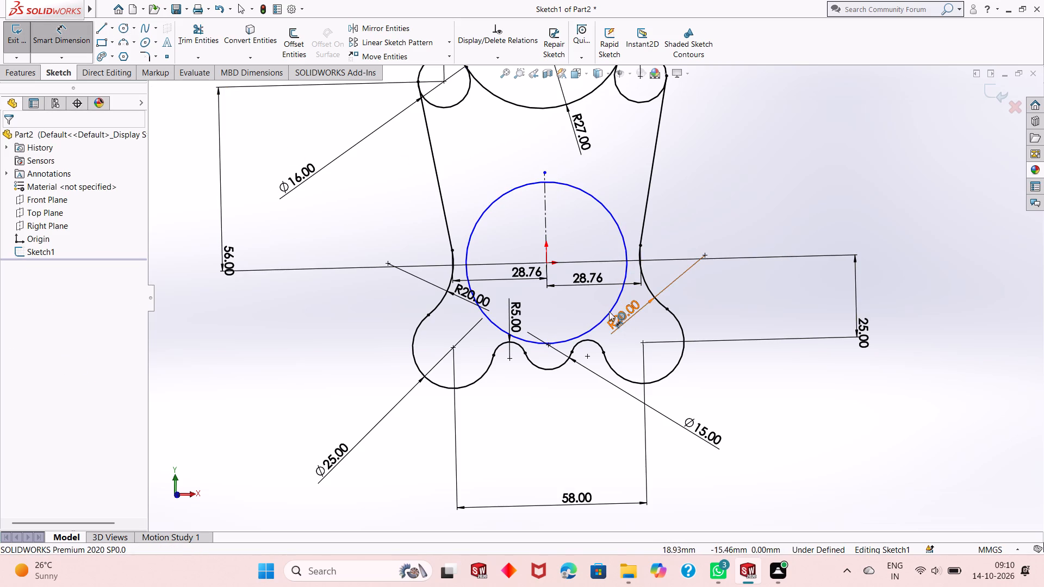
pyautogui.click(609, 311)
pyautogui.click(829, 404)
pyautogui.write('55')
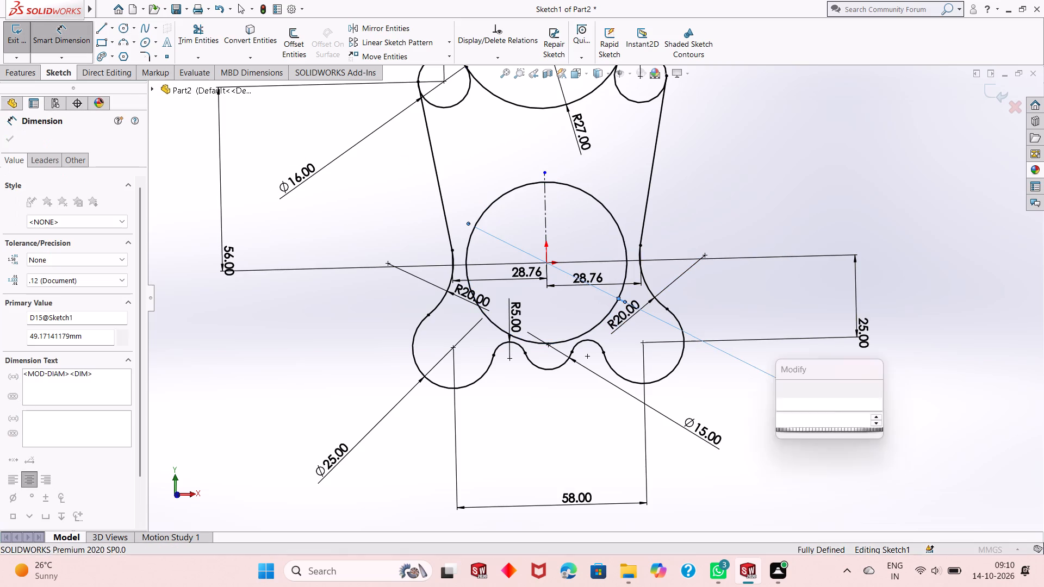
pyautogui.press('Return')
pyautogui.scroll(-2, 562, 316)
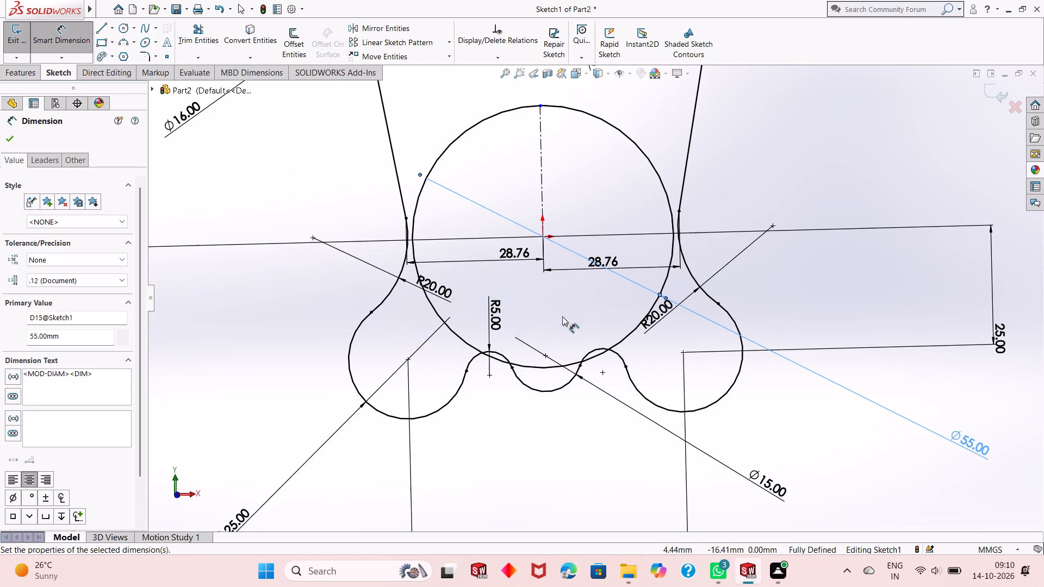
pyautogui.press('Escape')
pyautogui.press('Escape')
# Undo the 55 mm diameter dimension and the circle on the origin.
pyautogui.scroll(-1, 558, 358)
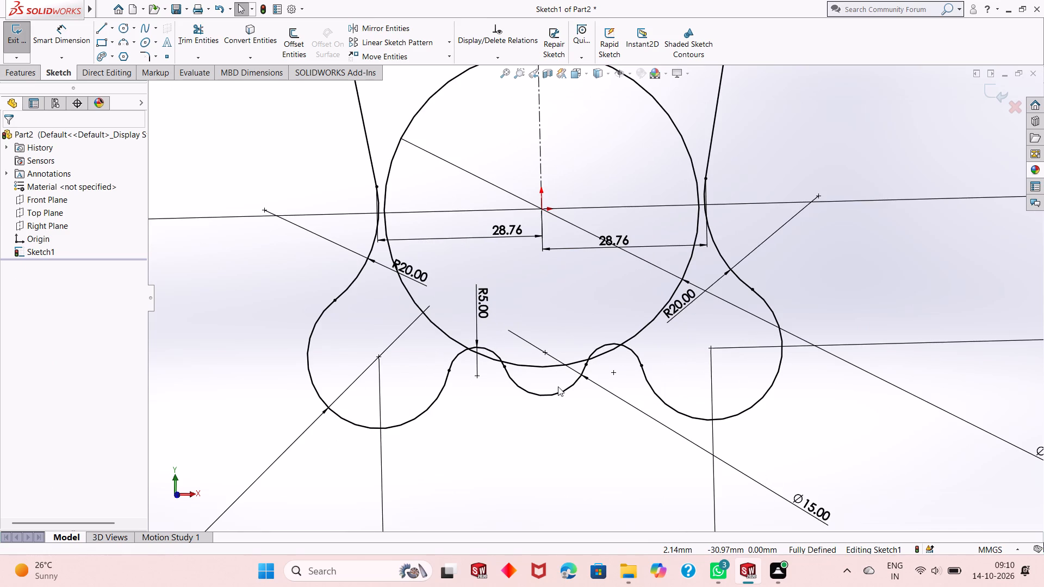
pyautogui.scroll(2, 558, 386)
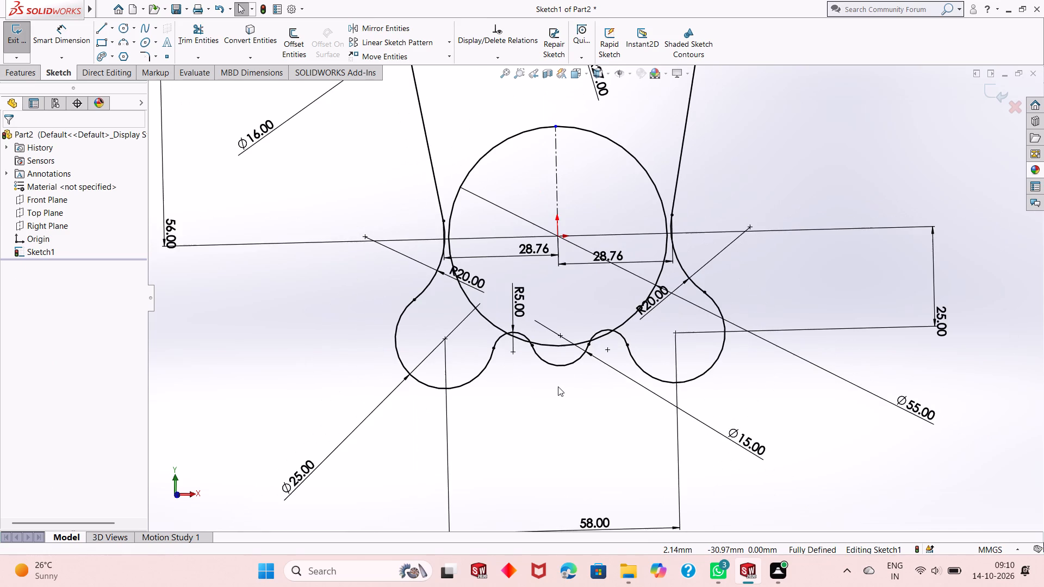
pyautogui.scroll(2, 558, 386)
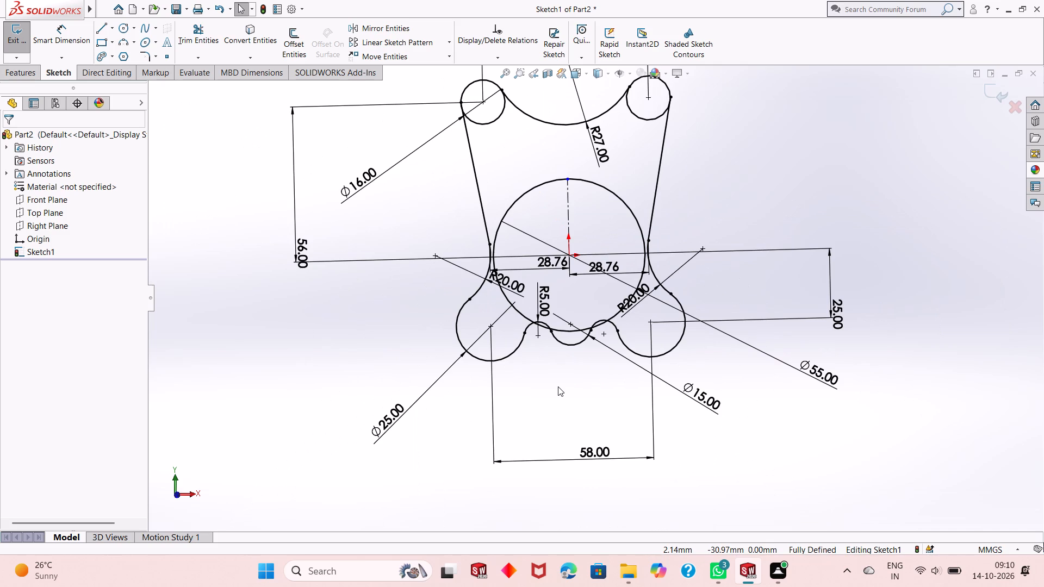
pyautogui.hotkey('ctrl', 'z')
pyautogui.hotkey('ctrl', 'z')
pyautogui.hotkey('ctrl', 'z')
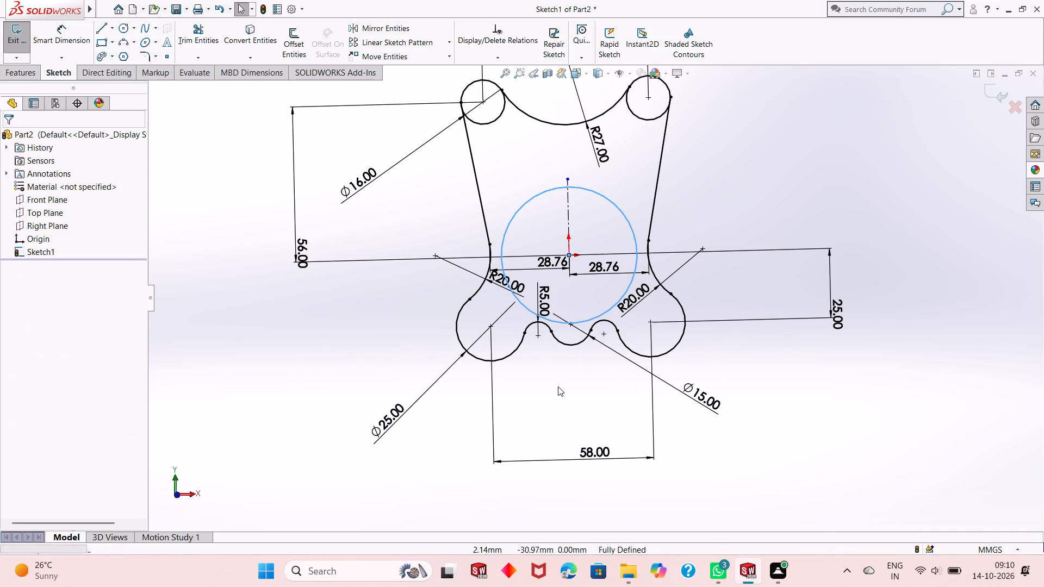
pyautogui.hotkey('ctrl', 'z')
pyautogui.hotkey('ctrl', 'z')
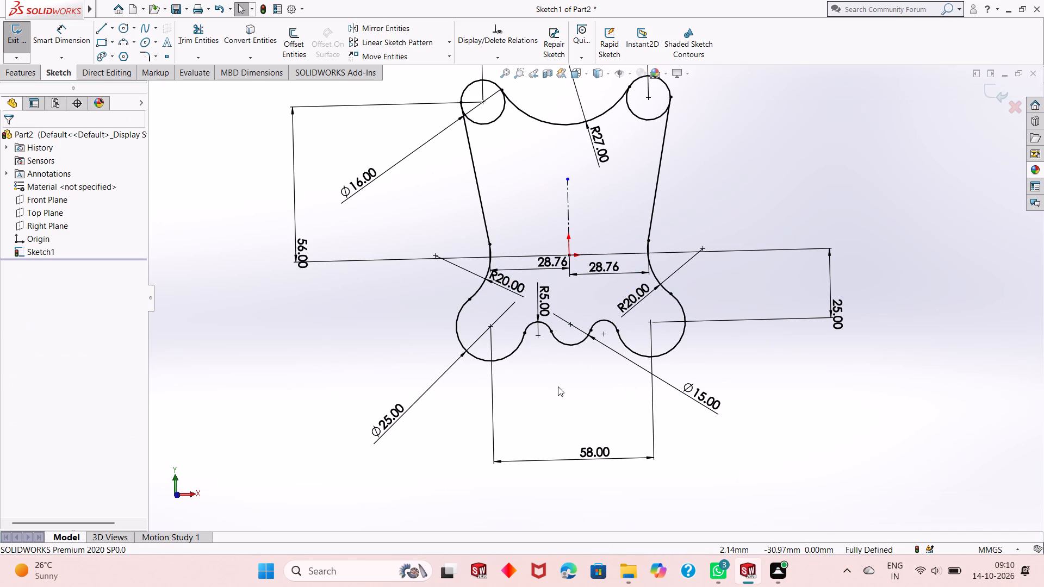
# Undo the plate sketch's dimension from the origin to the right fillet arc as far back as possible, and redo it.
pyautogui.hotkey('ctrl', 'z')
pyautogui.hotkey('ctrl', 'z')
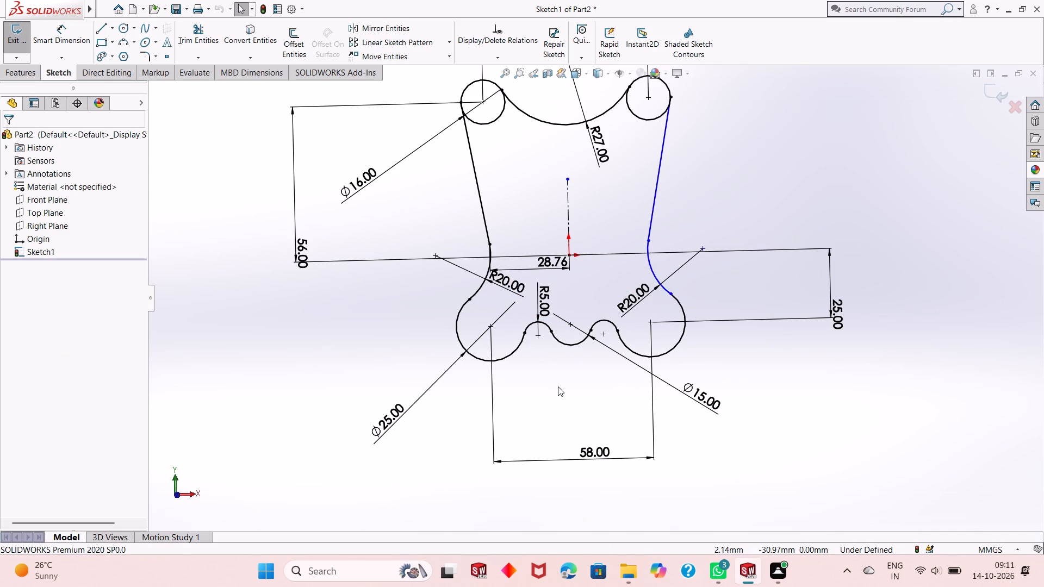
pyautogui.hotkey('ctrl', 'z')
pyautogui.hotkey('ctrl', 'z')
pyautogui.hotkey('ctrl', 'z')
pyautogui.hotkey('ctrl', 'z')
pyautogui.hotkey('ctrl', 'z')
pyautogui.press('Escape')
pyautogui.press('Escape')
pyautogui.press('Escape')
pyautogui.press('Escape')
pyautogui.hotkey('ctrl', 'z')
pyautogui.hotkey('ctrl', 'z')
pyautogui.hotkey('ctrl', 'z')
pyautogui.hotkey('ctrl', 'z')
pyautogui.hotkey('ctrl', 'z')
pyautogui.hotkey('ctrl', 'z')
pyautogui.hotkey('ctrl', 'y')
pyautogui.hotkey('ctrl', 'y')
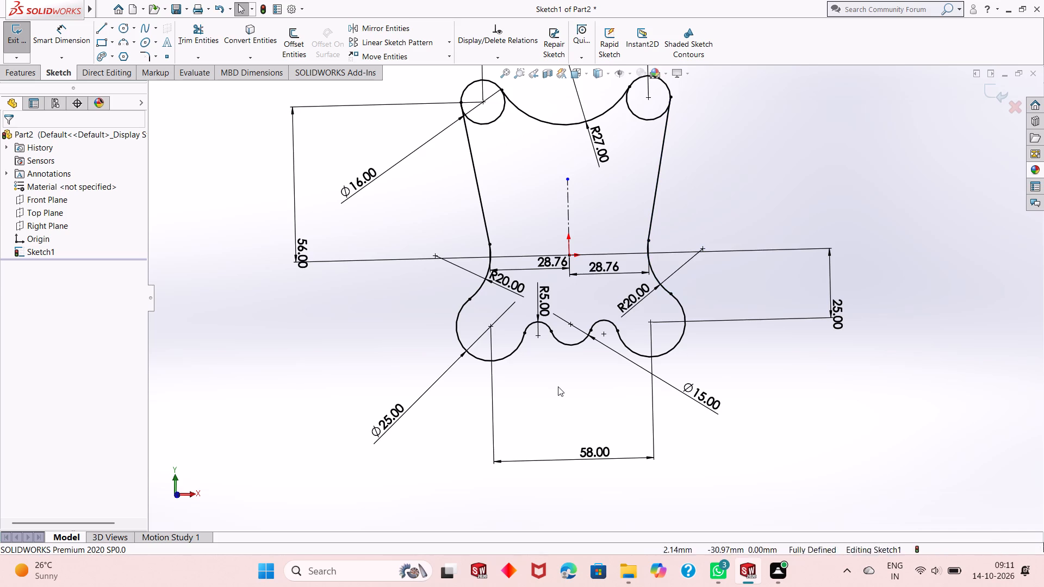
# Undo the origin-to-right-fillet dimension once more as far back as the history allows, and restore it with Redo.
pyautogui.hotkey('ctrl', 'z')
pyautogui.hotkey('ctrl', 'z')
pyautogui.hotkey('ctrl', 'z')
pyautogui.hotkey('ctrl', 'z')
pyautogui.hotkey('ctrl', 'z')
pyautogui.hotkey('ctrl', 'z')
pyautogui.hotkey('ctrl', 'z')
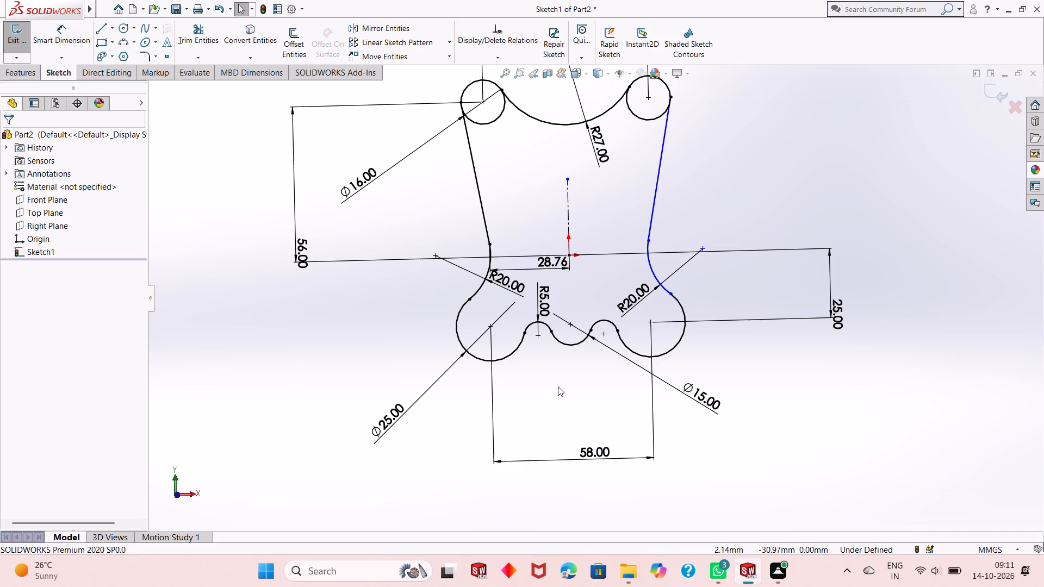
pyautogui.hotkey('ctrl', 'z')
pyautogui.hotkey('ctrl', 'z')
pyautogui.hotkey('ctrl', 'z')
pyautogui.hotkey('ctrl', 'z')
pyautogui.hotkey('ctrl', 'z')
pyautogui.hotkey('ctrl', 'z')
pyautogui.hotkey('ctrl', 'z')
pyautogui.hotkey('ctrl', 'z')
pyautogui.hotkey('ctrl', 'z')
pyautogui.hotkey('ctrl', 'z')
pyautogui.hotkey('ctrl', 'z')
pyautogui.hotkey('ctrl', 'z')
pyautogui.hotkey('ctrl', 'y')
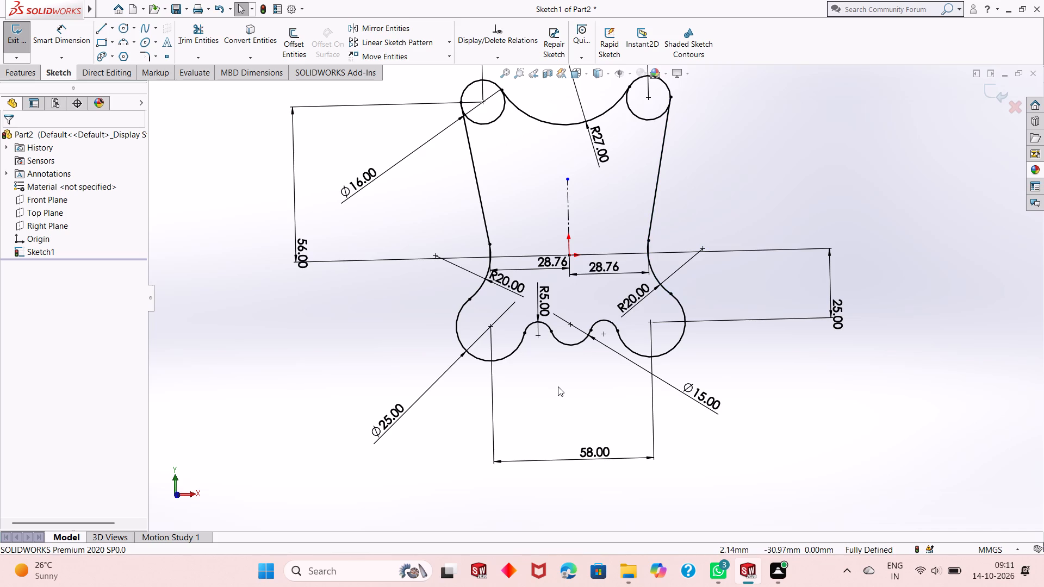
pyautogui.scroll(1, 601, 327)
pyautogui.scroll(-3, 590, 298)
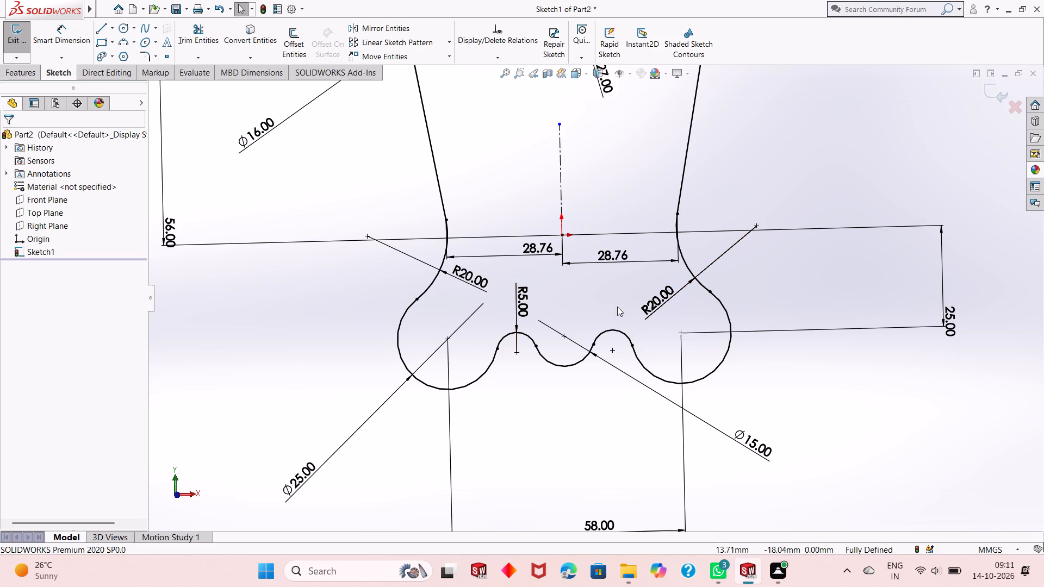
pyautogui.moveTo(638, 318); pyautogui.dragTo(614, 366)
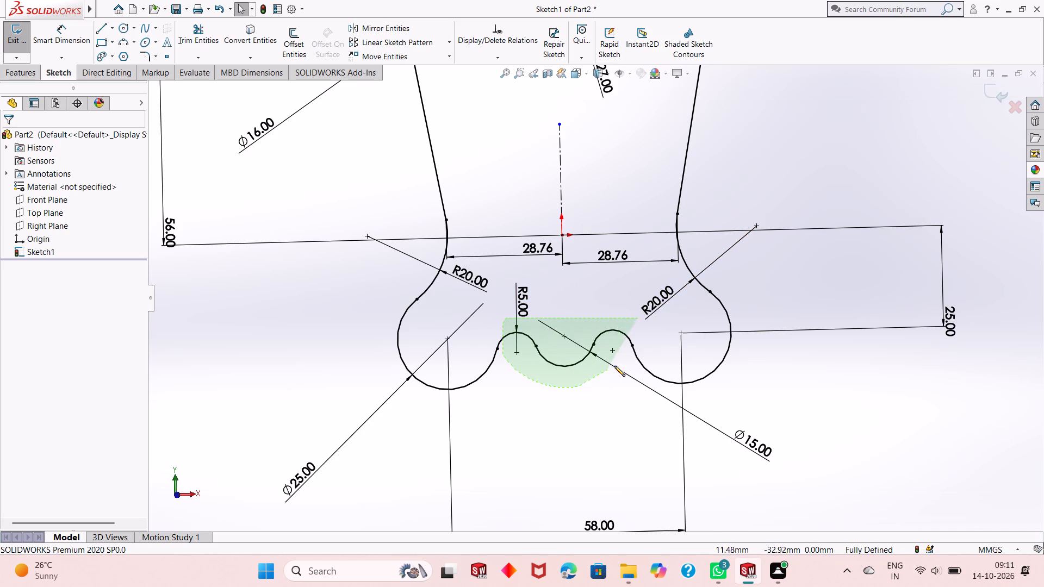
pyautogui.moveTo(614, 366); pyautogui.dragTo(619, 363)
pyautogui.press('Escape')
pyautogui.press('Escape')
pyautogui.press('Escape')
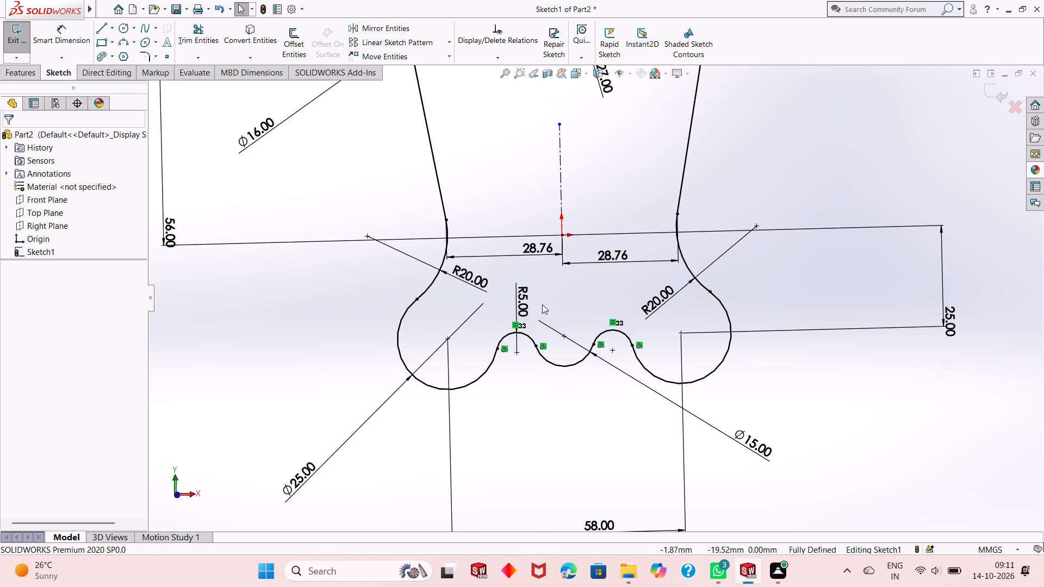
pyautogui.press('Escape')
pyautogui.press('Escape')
# Sketch a circle centred on the origin inside the plate profile with a radius of 55/2 mm.
pyautogui.click(123, 33)
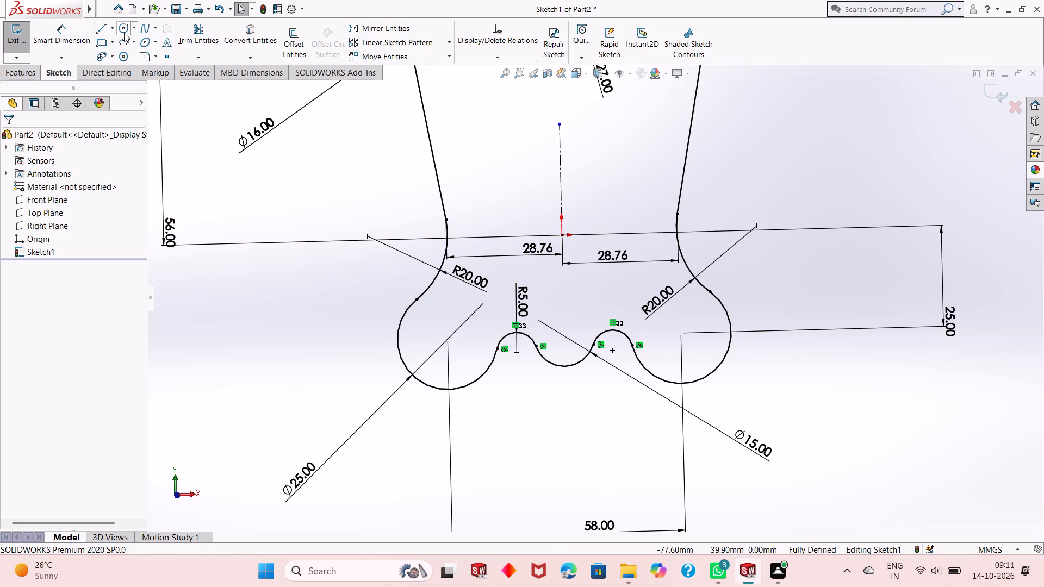
pyautogui.click(561, 234)
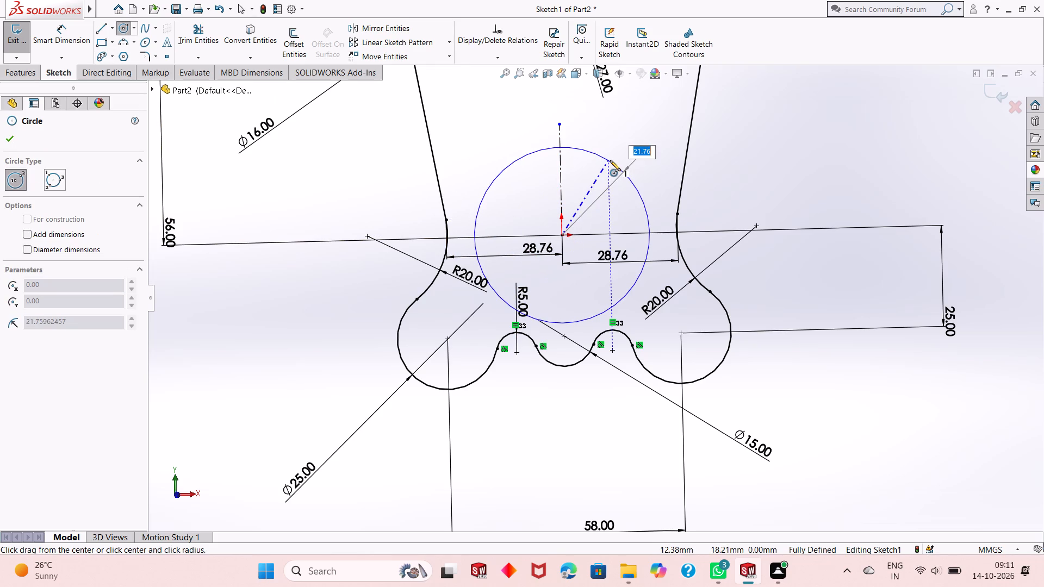
pyautogui.write('55/2')
pyautogui.press('Return')
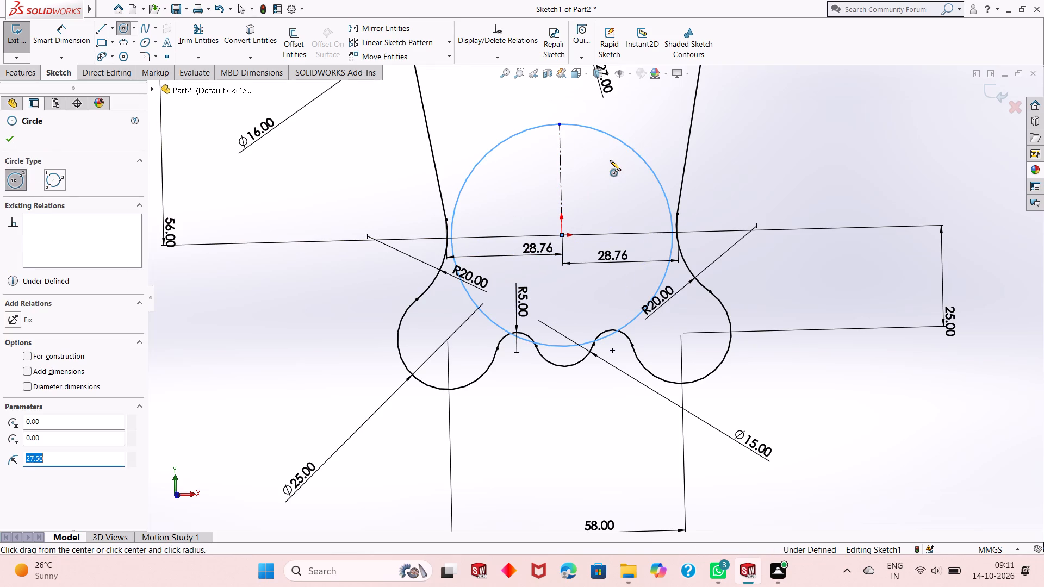
pyautogui.press('Escape')
pyautogui.press('Escape')
pyautogui.press('Escape')
pyautogui.click(27, 36)
pyautogui.press('Escape')
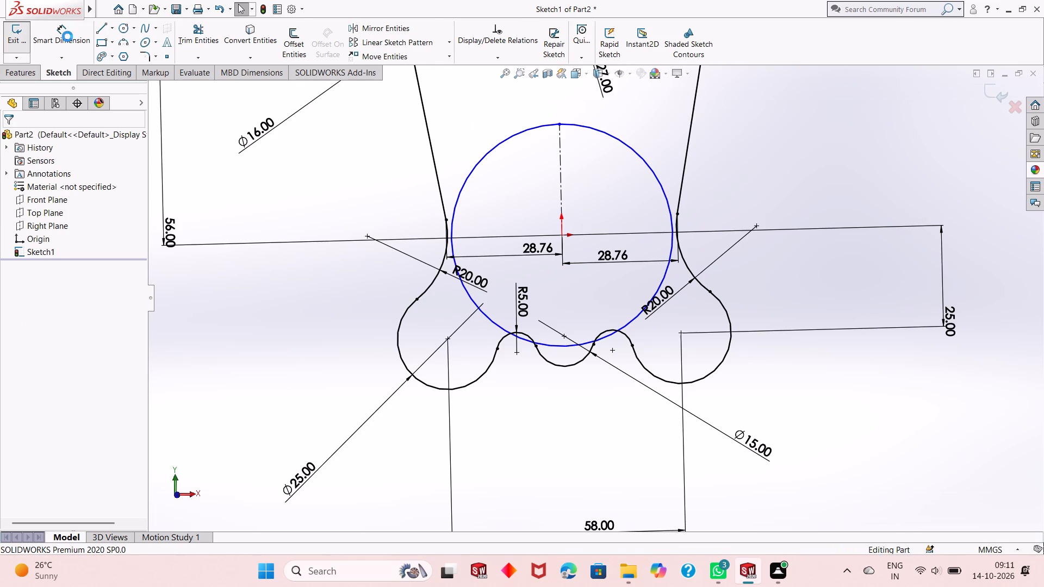
# Reopen the base plate sketch for editing and dimension the origin circle's diameter to 55 mm.
pyautogui.click(55, 255)
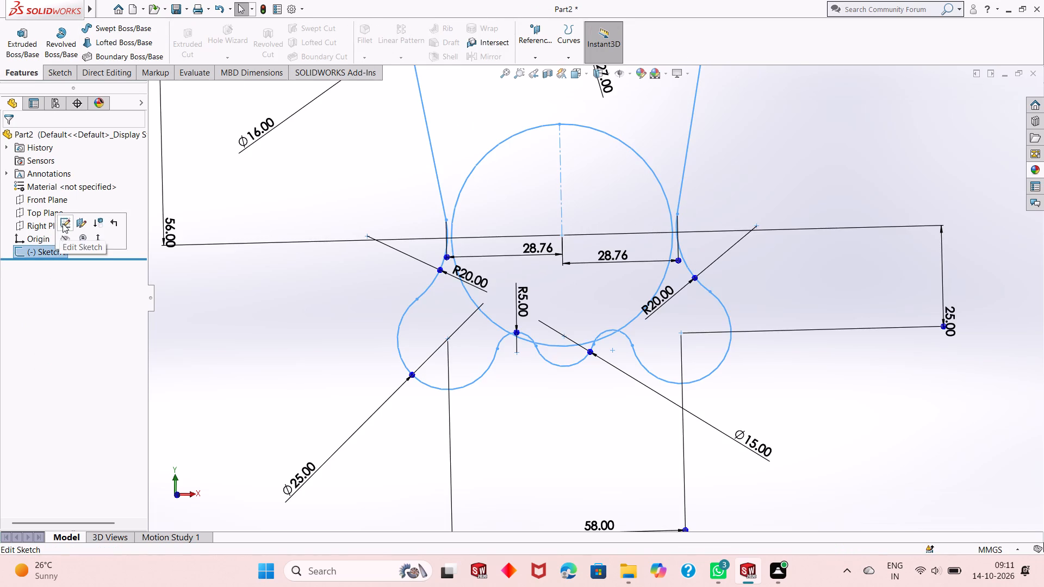
pyautogui.click(63, 223)
pyautogui.press('Escape')
pyautogui.click(54, 41)
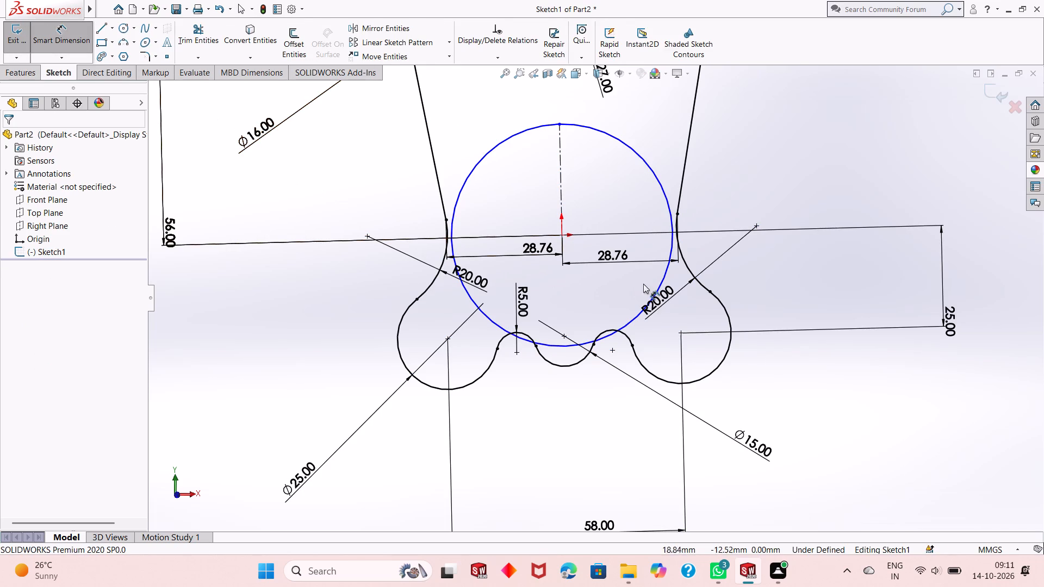
pyautogui.click(664, 276)
pyautogui.click(880, 389)
pyautogui.write('55')
pyautogui.press('Return')
pyautogui.press('Escape')
pyautogui.press('Escape')
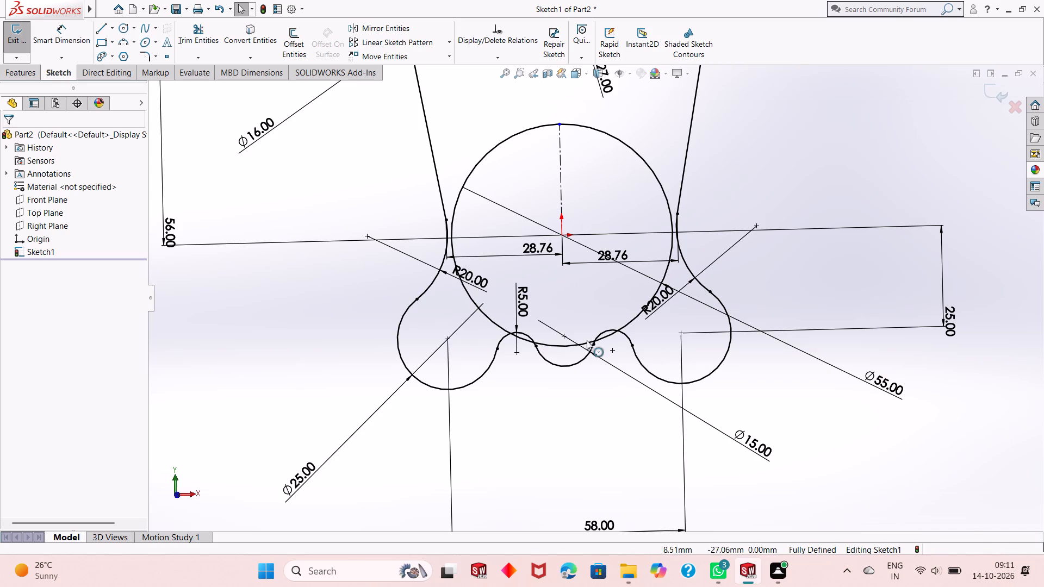
# Delete the three small connecting arcs between the two 25 mm lobes at the bottom of the plate profile.
pyautogui.keyDown('ctrl'); pyautogui.click(504, 341); pyautogui.keyUp('ctrl')
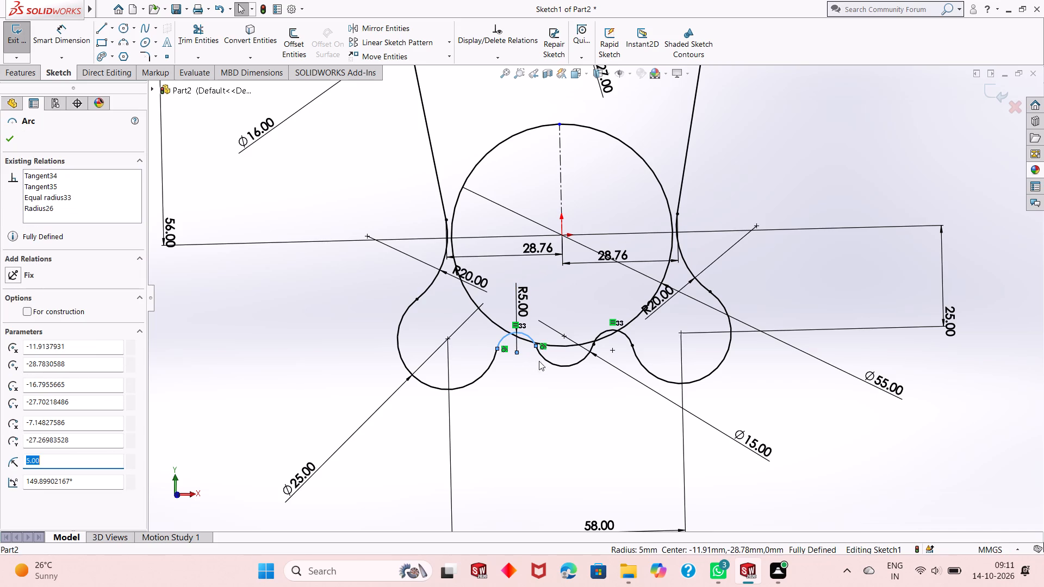
pyautogui.keyDown('ctrl'); pyautogui.click(545, 360); pyautogui.keyUp('ctrl')
pyautogui.keyDown('ctrl'); pyautogui.click(604, 332); pyautogui.keyUp('ctrl')
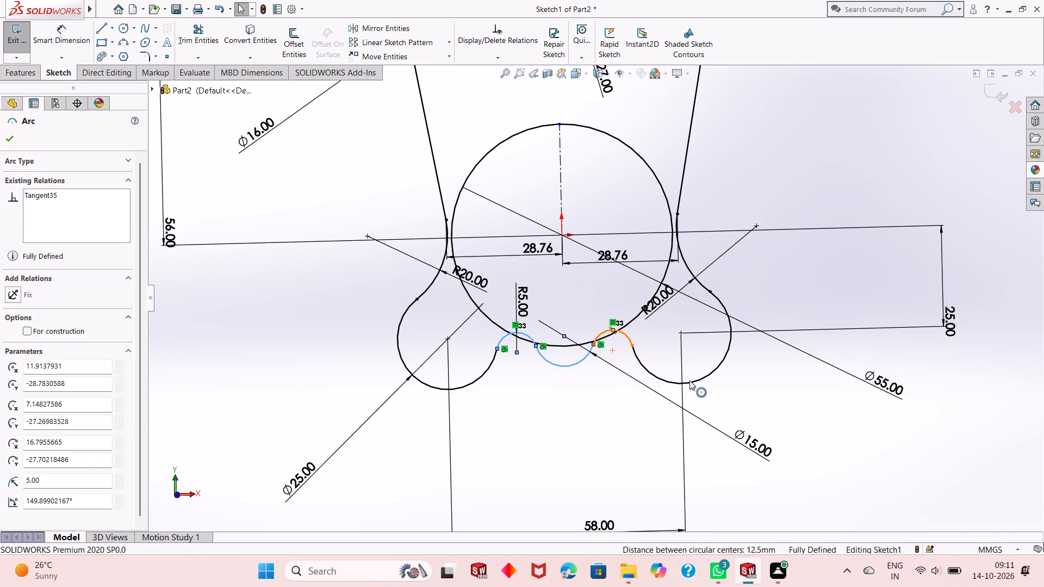
pyautogui.rightClick(747, 377)
pyautogui.click(806, 533)
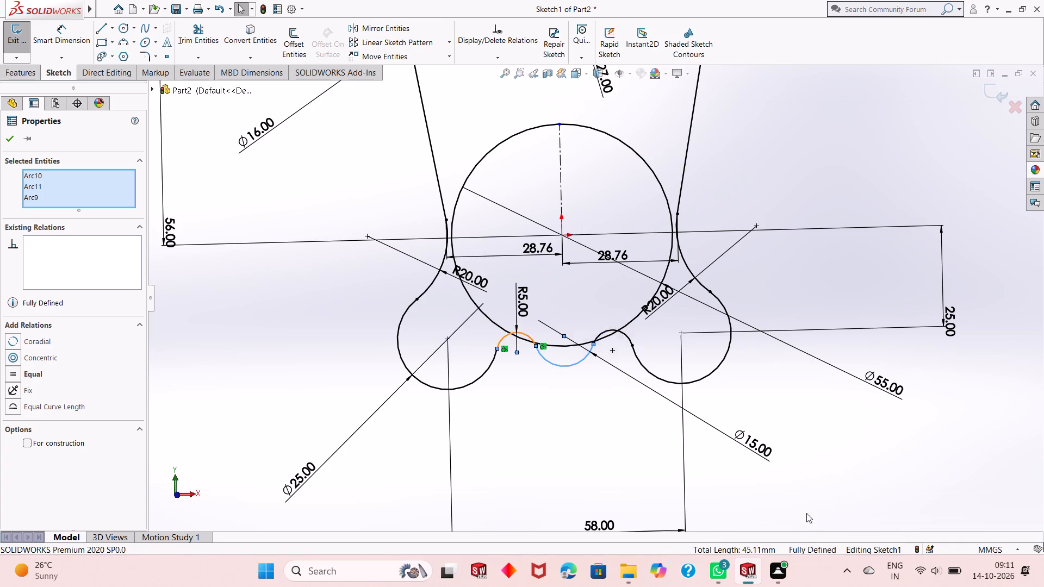
pyautogui.click(439, 278)
pyautogui.click(439, 278)
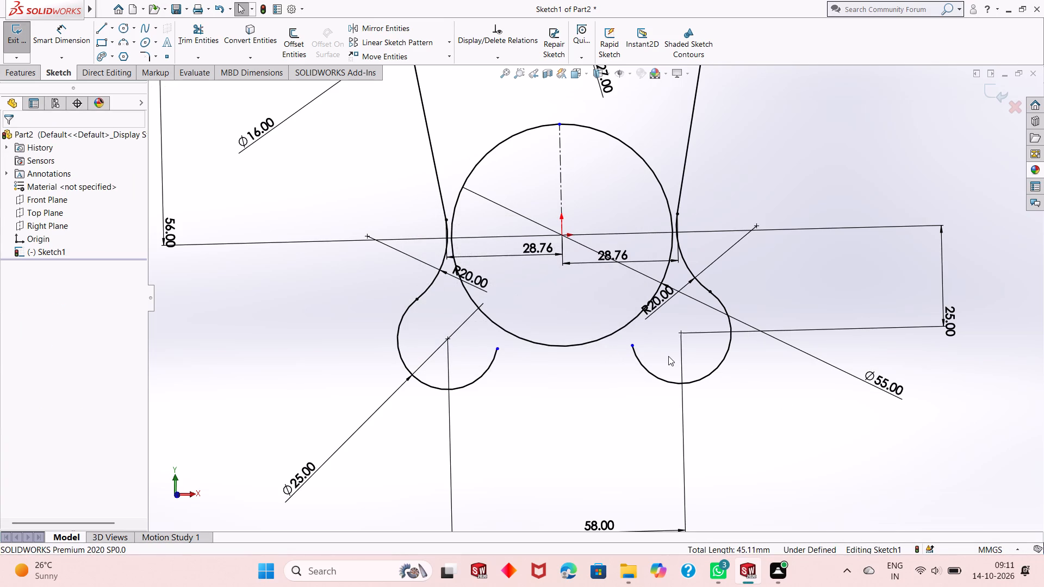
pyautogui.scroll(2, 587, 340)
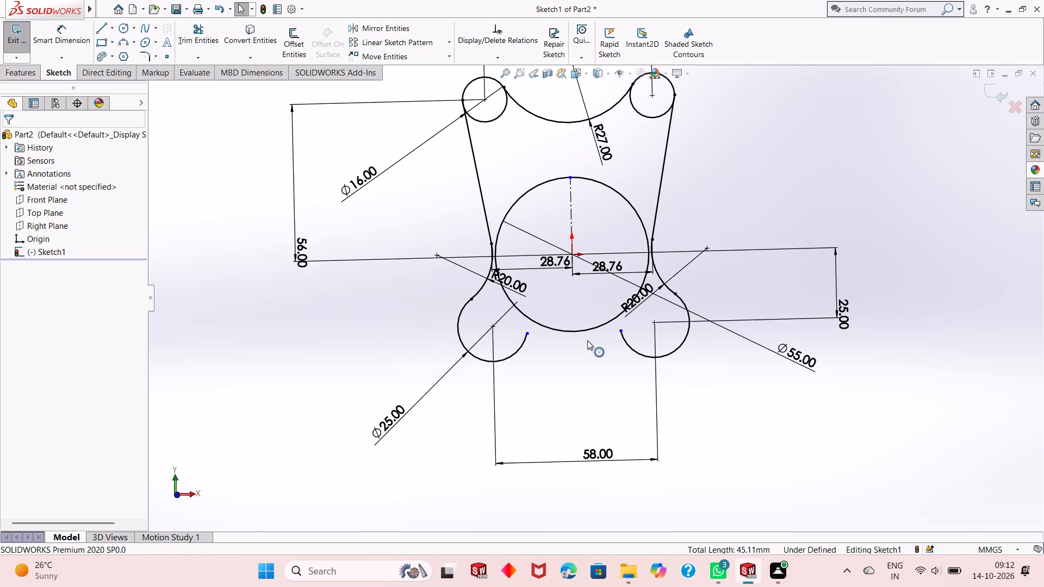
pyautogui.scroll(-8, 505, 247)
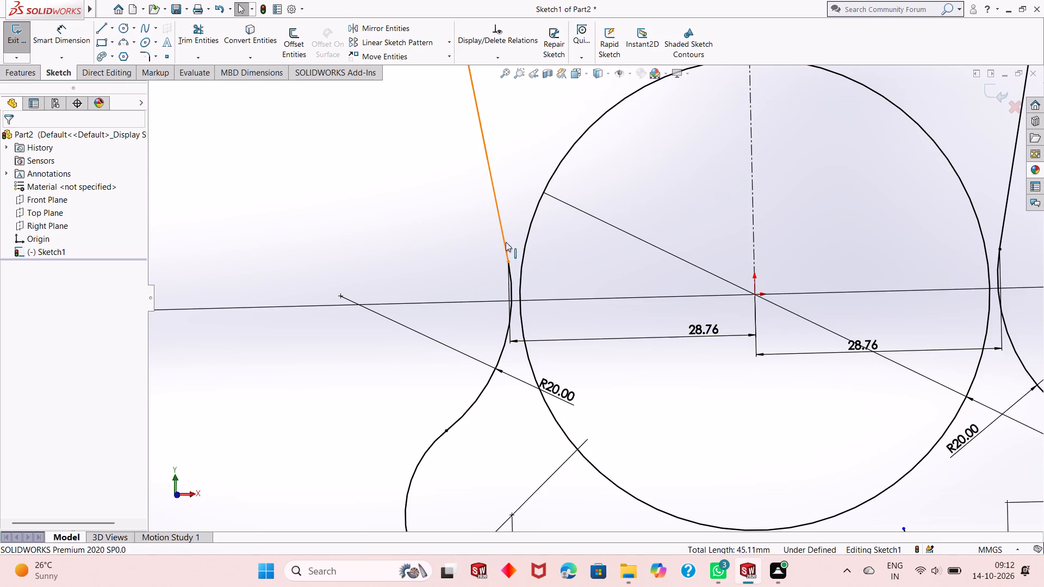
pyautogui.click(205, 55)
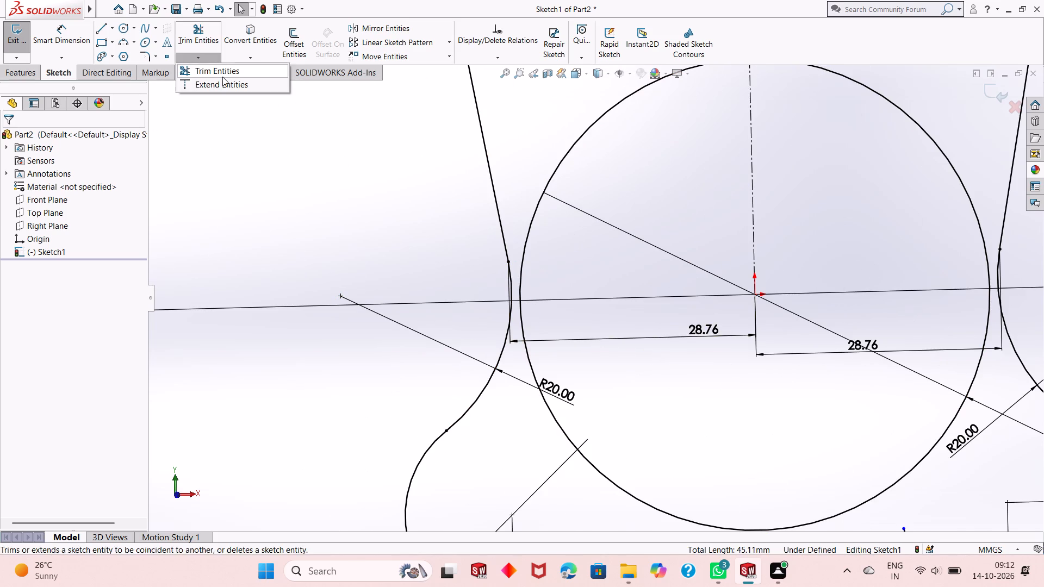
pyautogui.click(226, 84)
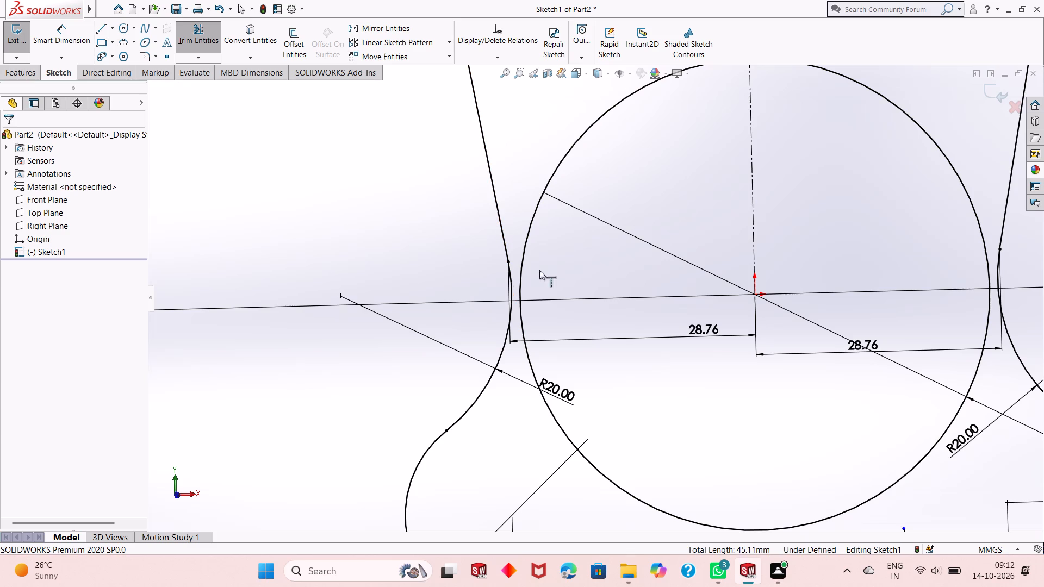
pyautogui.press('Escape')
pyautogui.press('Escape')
# Sketch a circle about 9.4 mm in diameter centred on the lowest point of the 55 mm circle.
pyautogui.scroll(6, 586, 316)
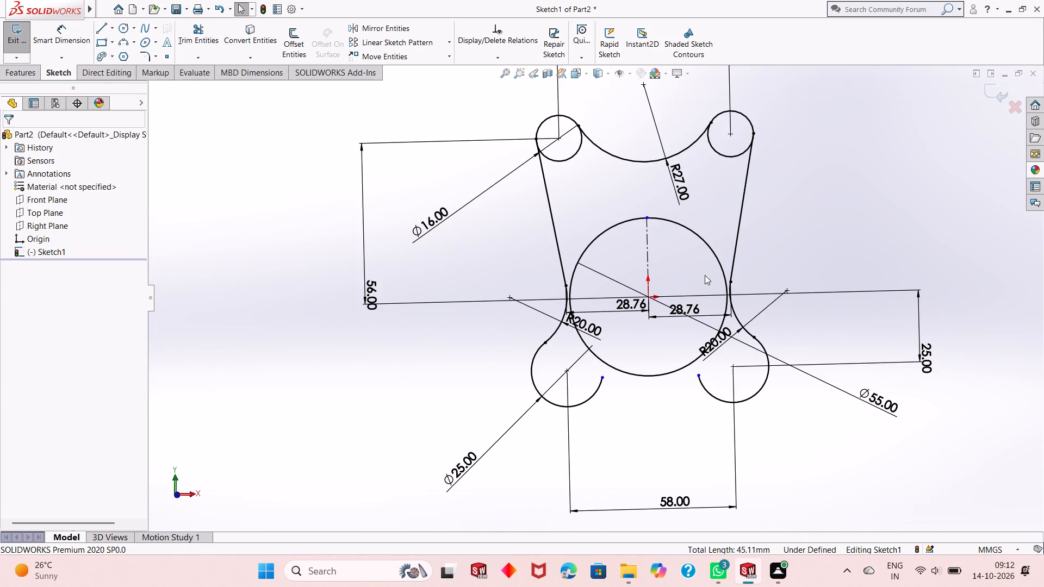
pyautogui.scroll(-2, 705, 275)
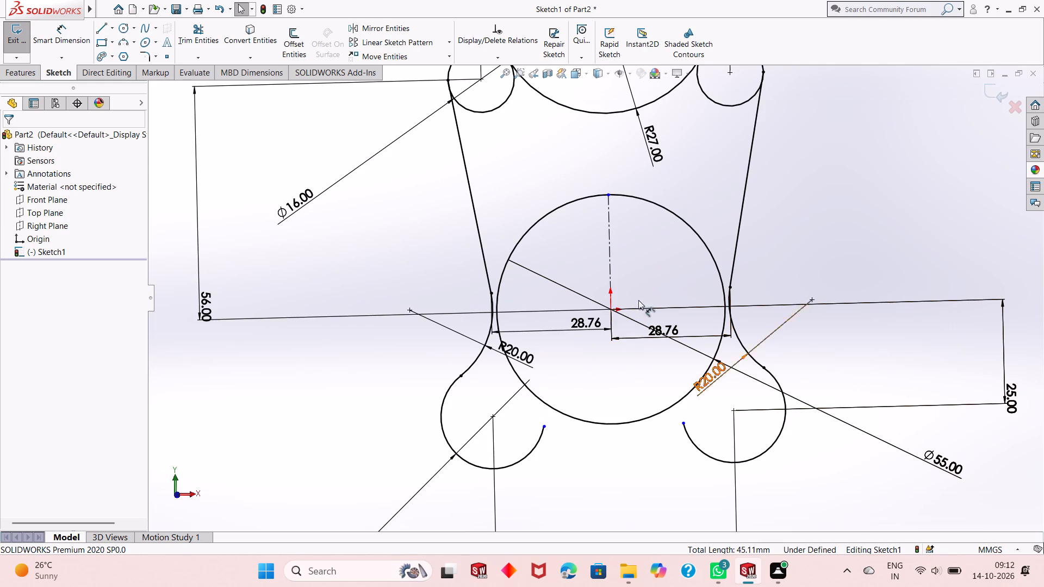
pyautogui.click(121, 28)
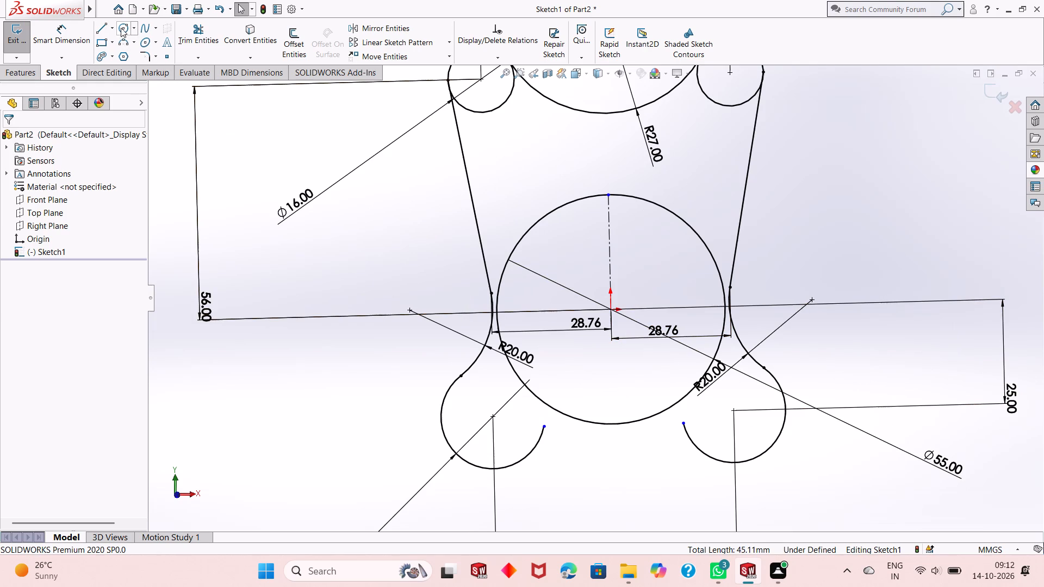
pyautogui.click(613, 424)
pyautogui.click(614, 444)
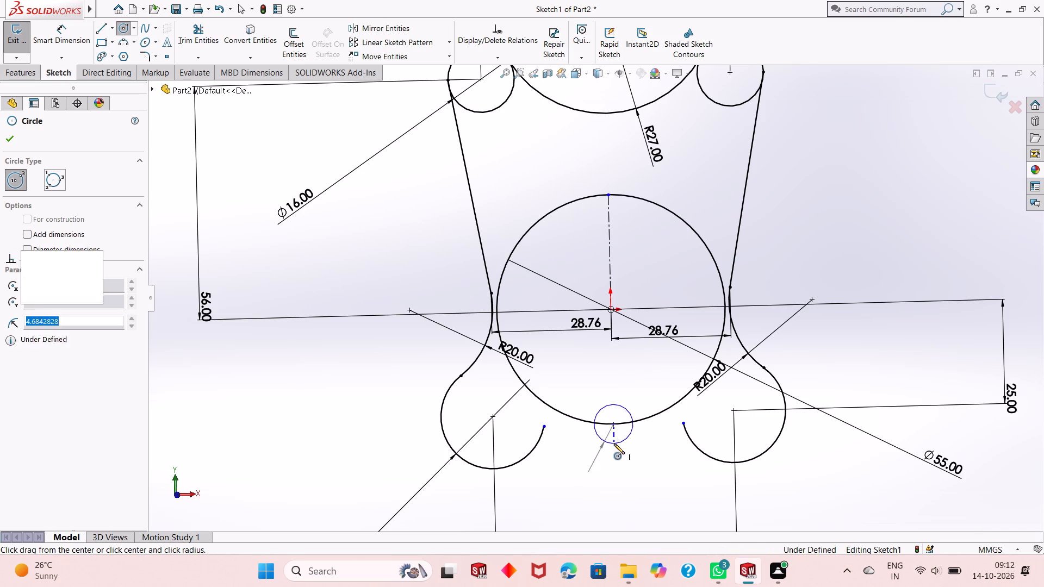
pyautogui.click(7, 139)
# Dimension the small bottom circle's diameter to 15 mm.
pyautogui.click(72, 40)
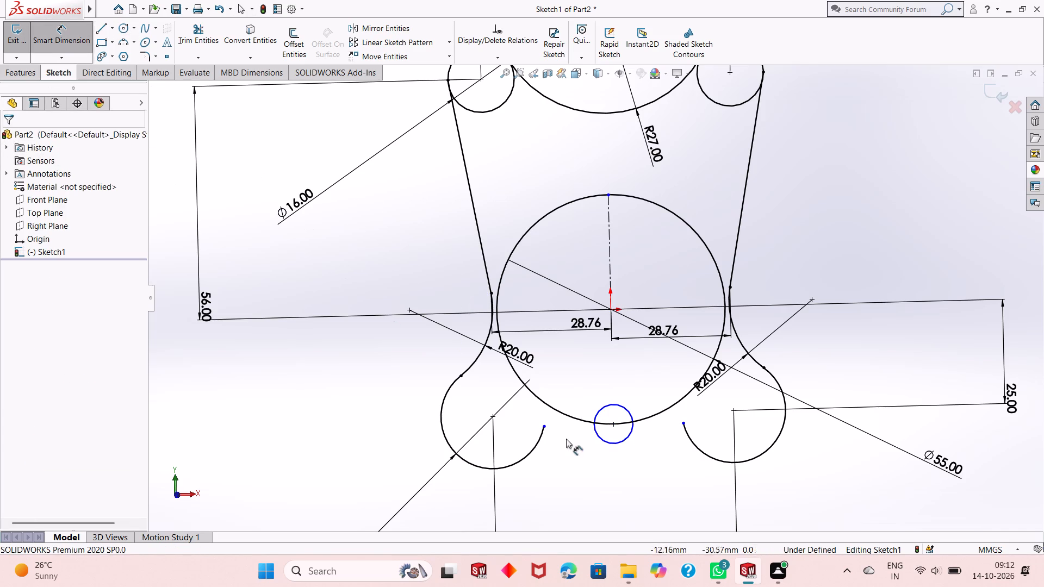
pyautogui.click(613, 444)
pyautogui.click(650, 482)
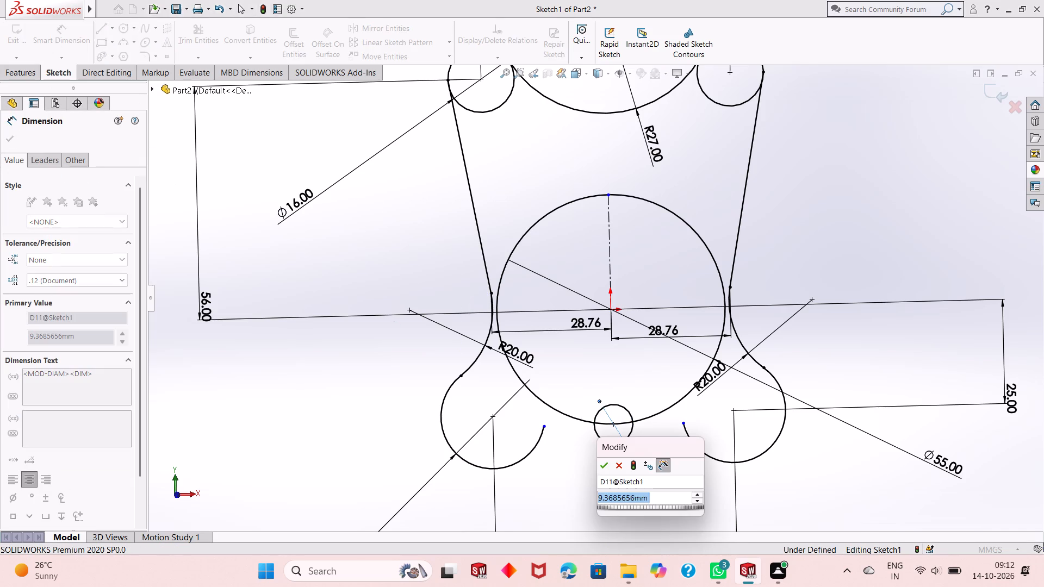
pyautogui.press('7')
pyautogui.press('.')
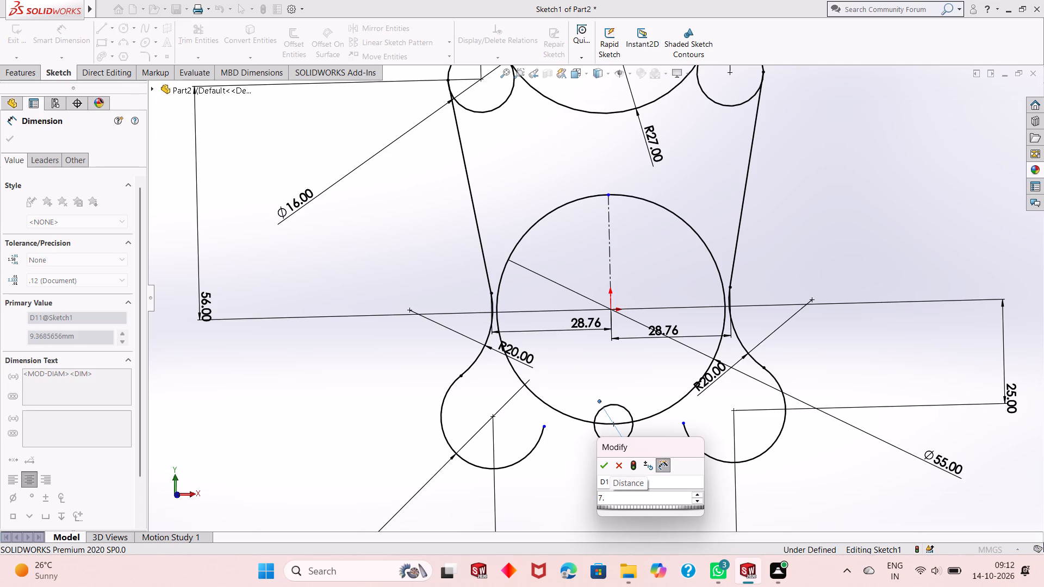
pyautogui.press('BackSpace')
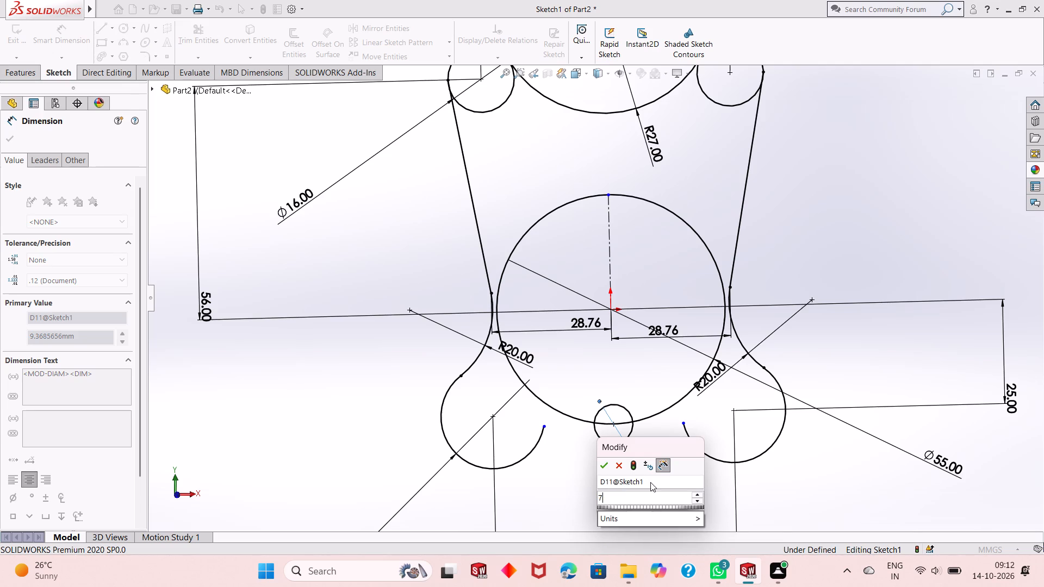
pyautogui.press('BackSpace')
pyautogui.press('BackSpace')
pyautogui.write('15')
pyautogui.press('Return')
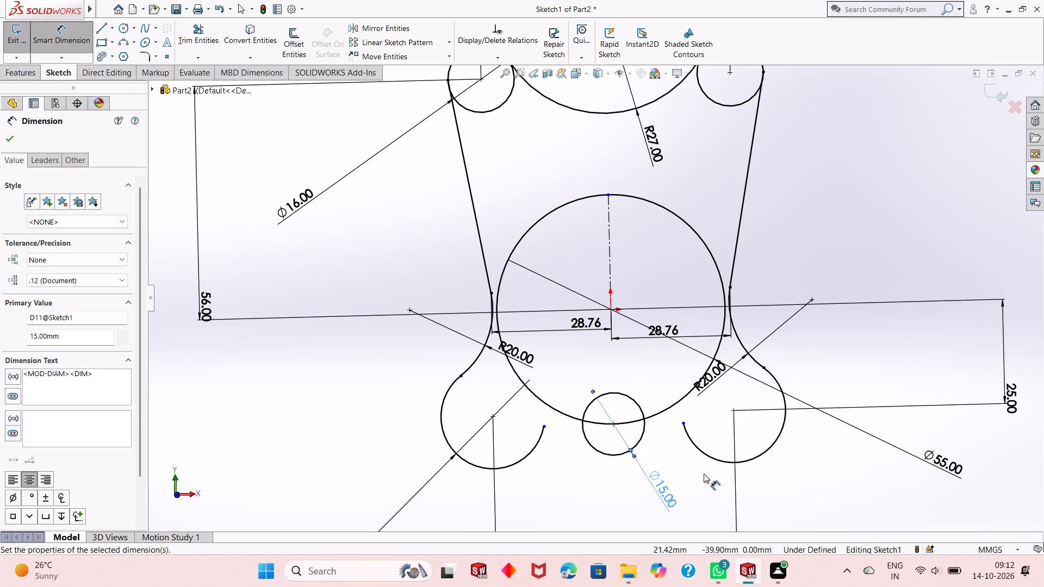
pyautogui.press('Escape')
pyautogui.press('Escape')
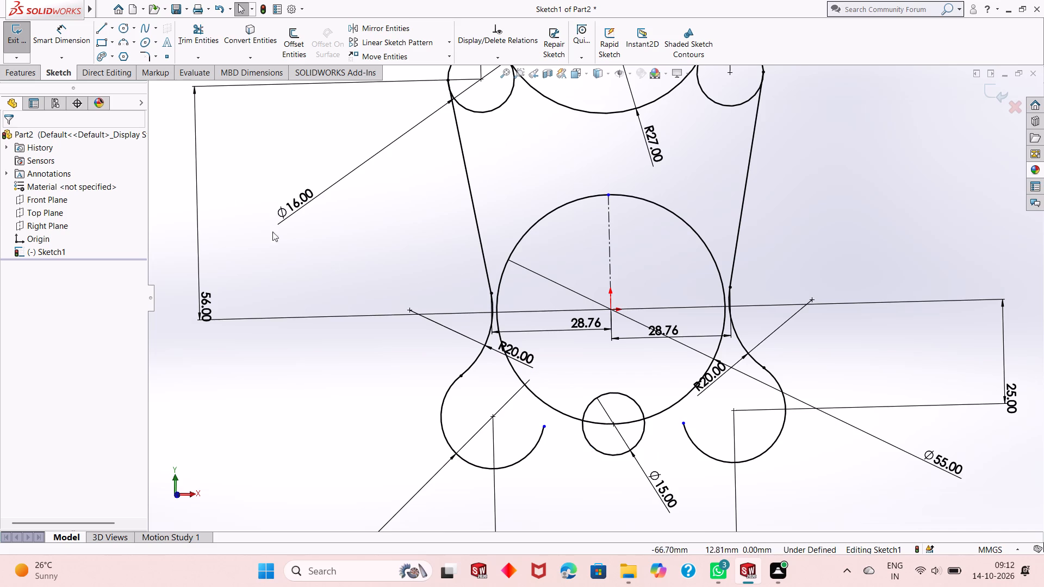
# Sketch a three-point arc of radius 5 mm bridging the left lobe's open end and the 15 mm circle.
pyautogui.click(120, 43)
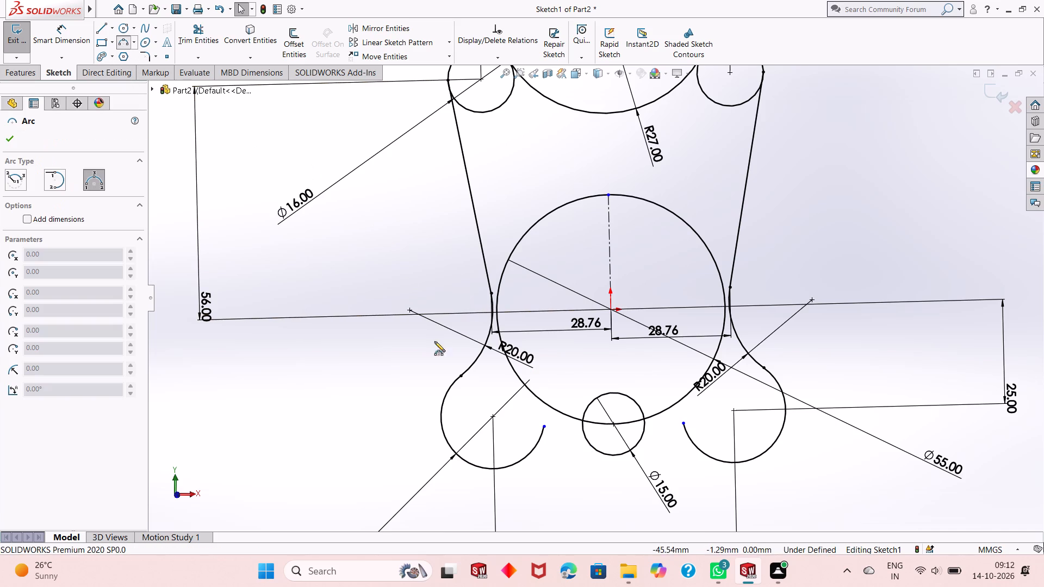
pyautogui.click(537, 441)
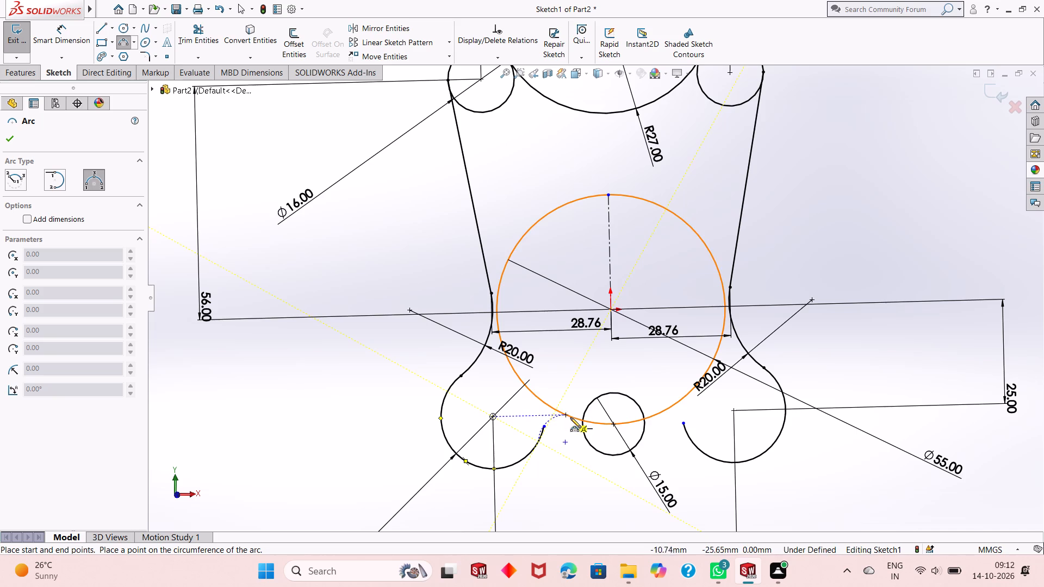
pyautogui.click(586, 441)
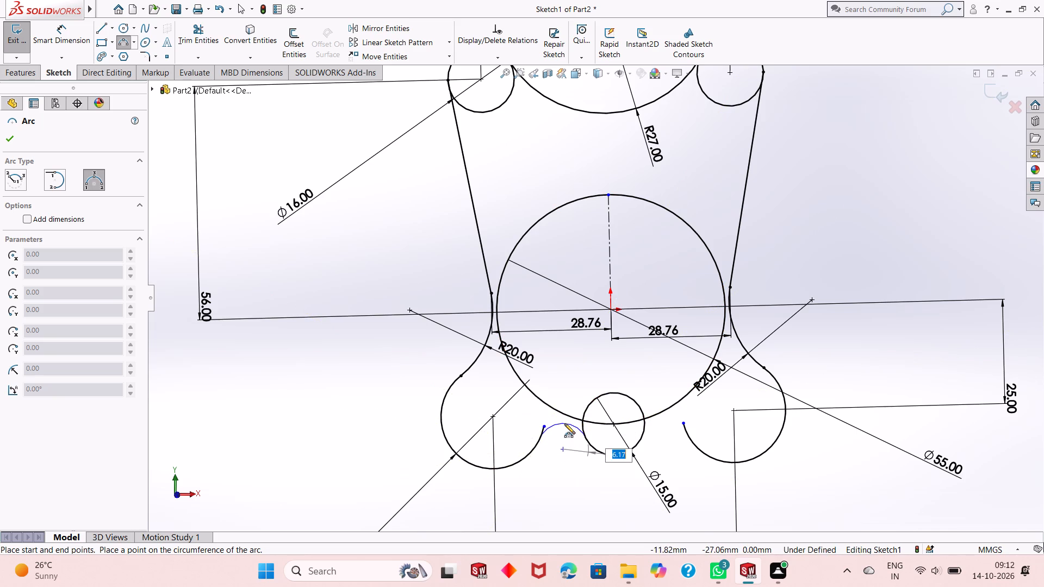
pyautogui.press('5')
pyautogui.press('Return')
pyautogui.rightClick(281, 314)
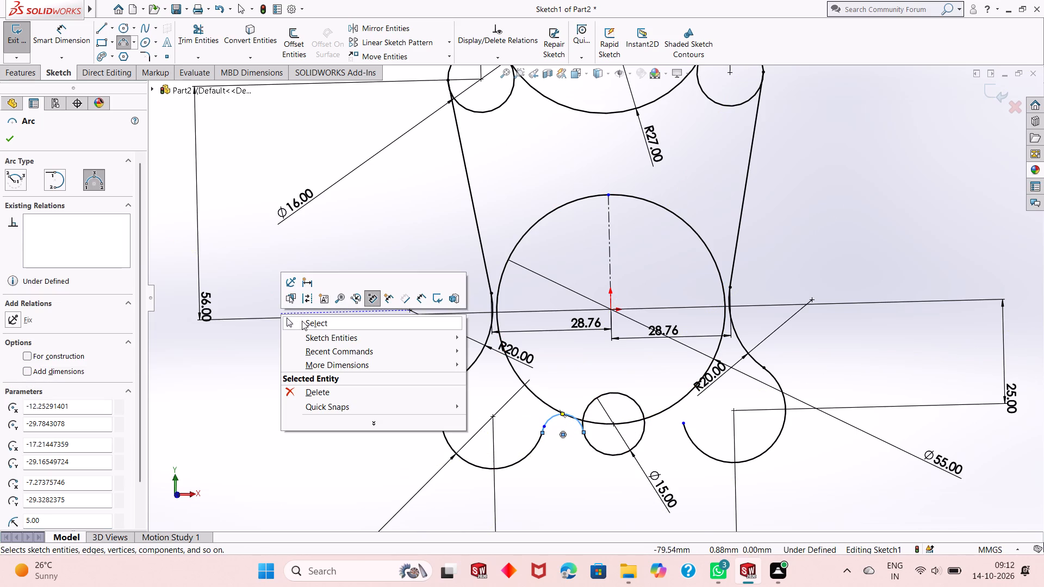
pyautogui.click(302, 321)
# Dimension the new bridging arc's radius as 5 mm.
pyautogui.scroll(-3, 624, 429)
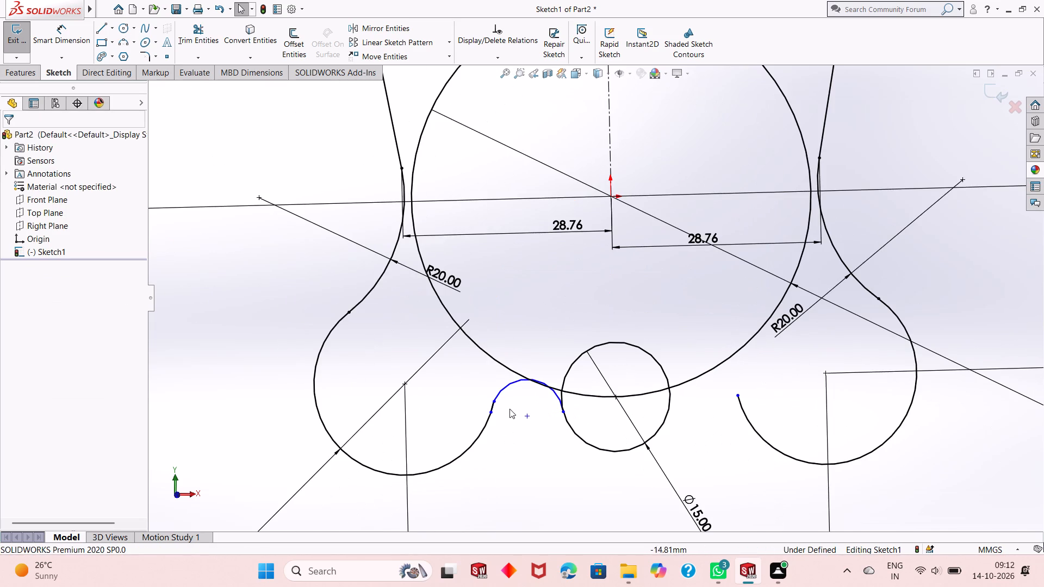
pyautogui.click(80, 40)
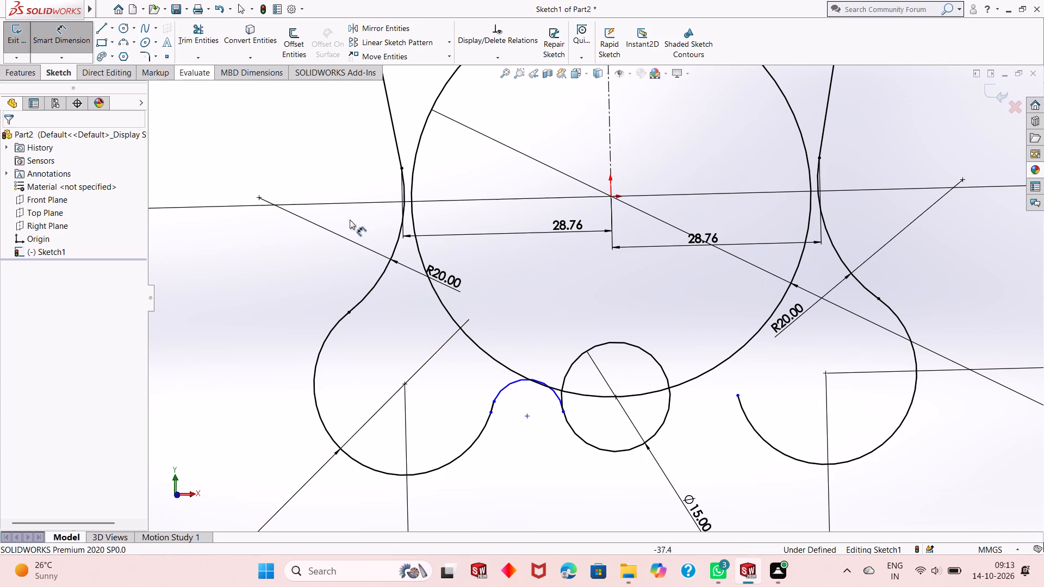
pyautogui.click(500, 390)
pyautogui.click(514, 334)
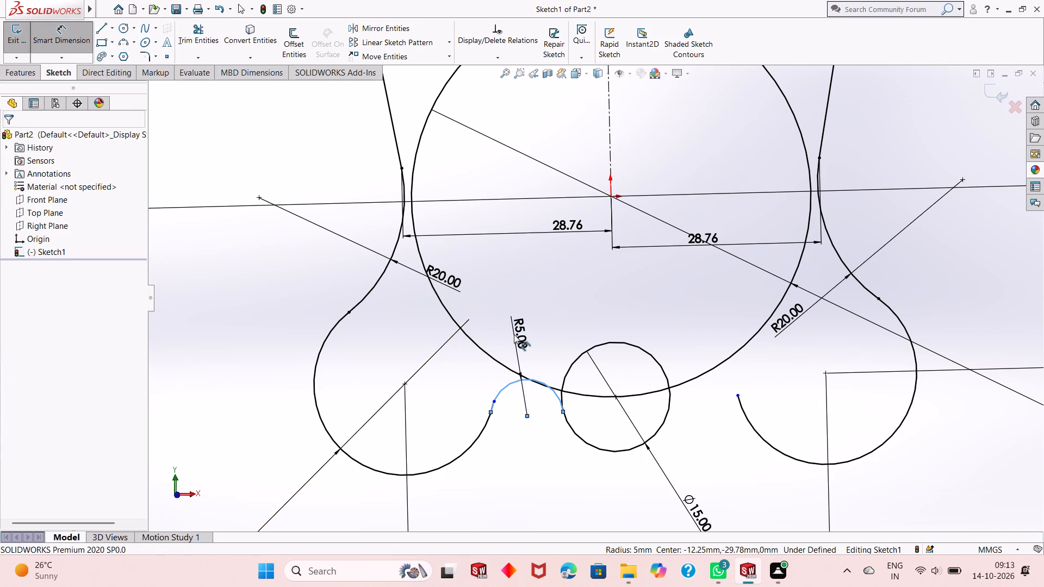
pyautogui.press('Return')
pyautogui.rightClick(565, 299)
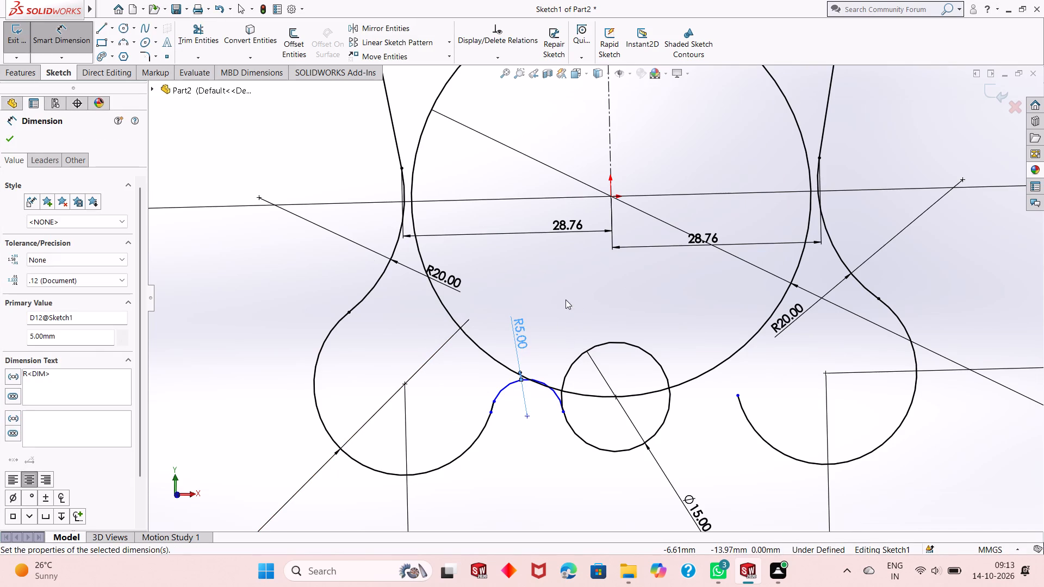
pyautogui.click(595, 335)
# Make the left R5 bridging arc tangent to the 15 mm circle.
pyautogui.click(507, 388)
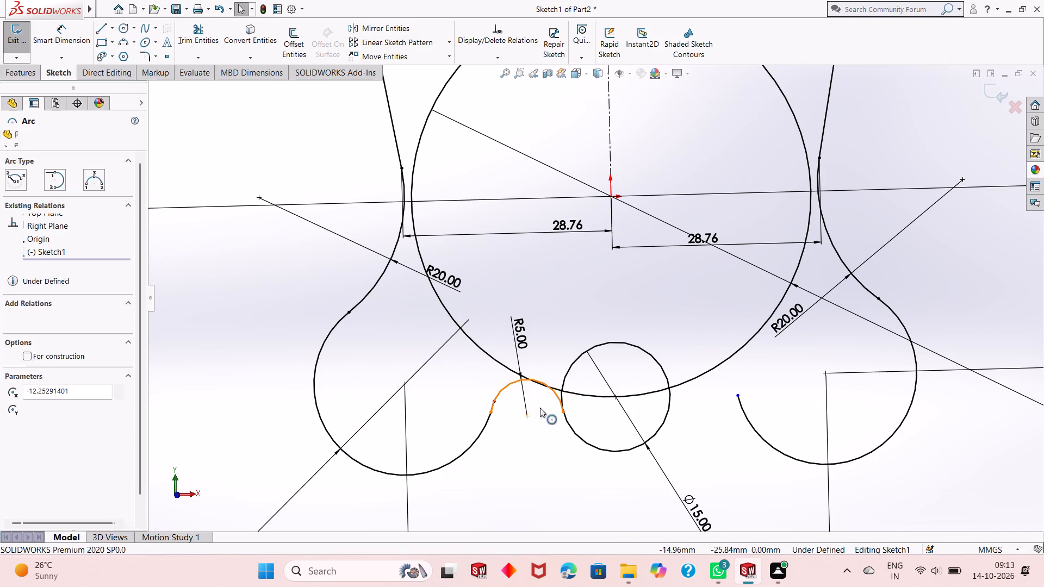
pyautogui.keyDown('ctrl'); pyautogui.click(572, 429); pyautogui.keyUp('ctrl')
pyautogui.click(619, 378)
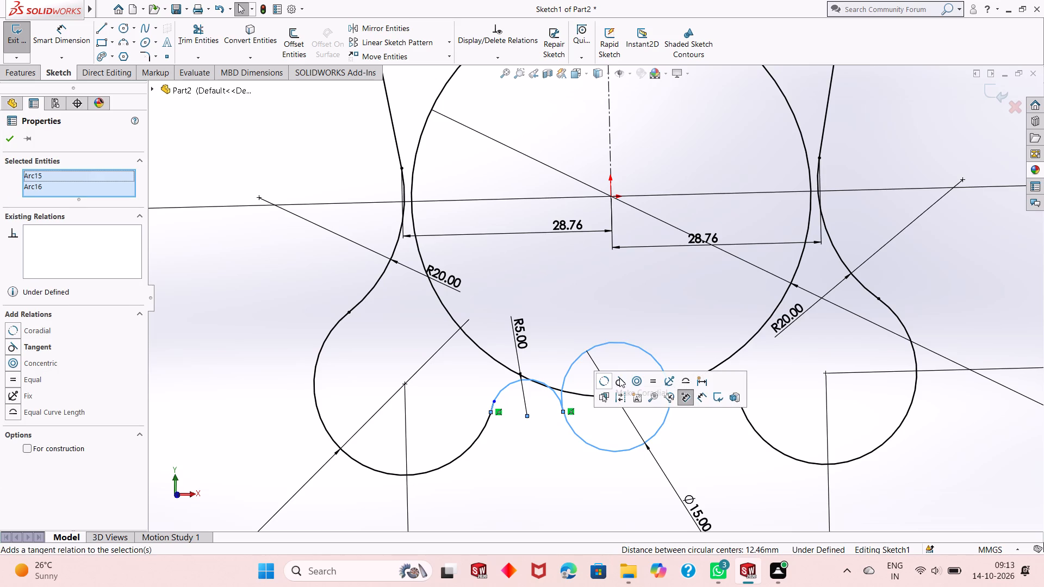
pyautogui.rightClick(312, 321)
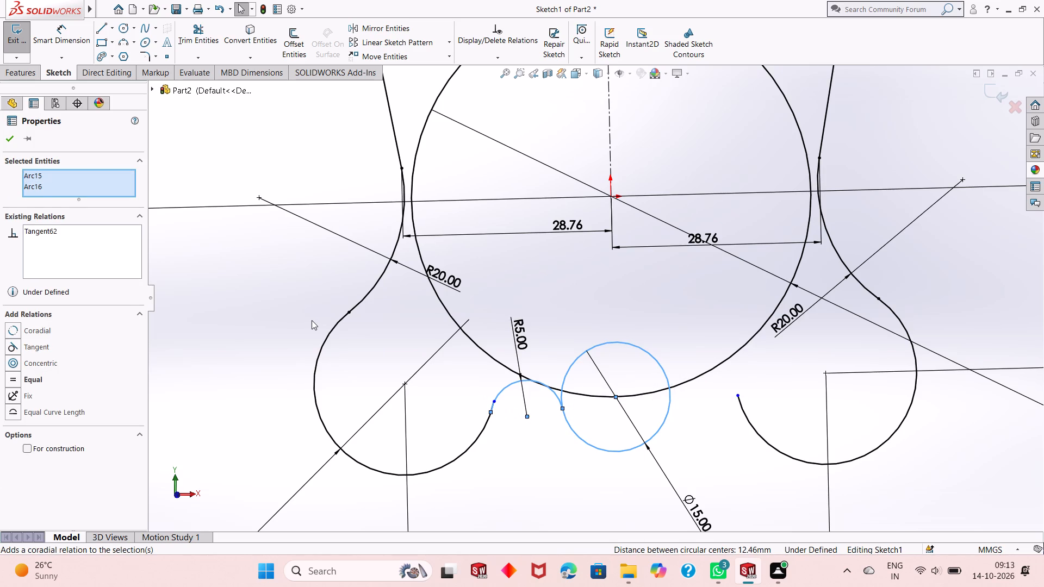
pyautogui.click(291, 321)
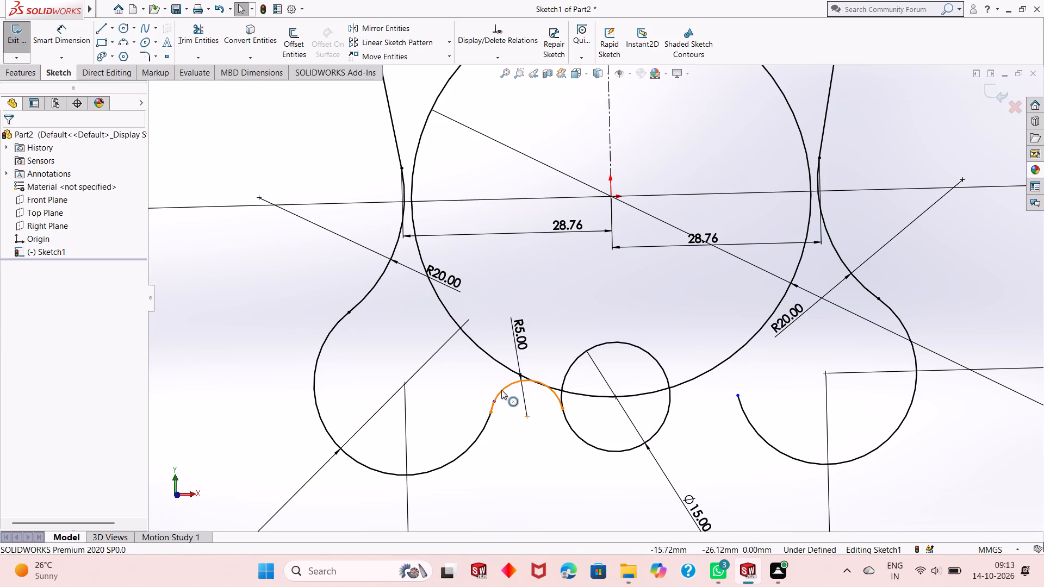
# Make the left R5 bridging arc tangent to the left 25 mm lobe arc.
pyautogui.click(501, 390)
pyautogui.keyDown('ctrl'); pyautogui.click(490, 420); pyautogui.keyUp('ctrl')
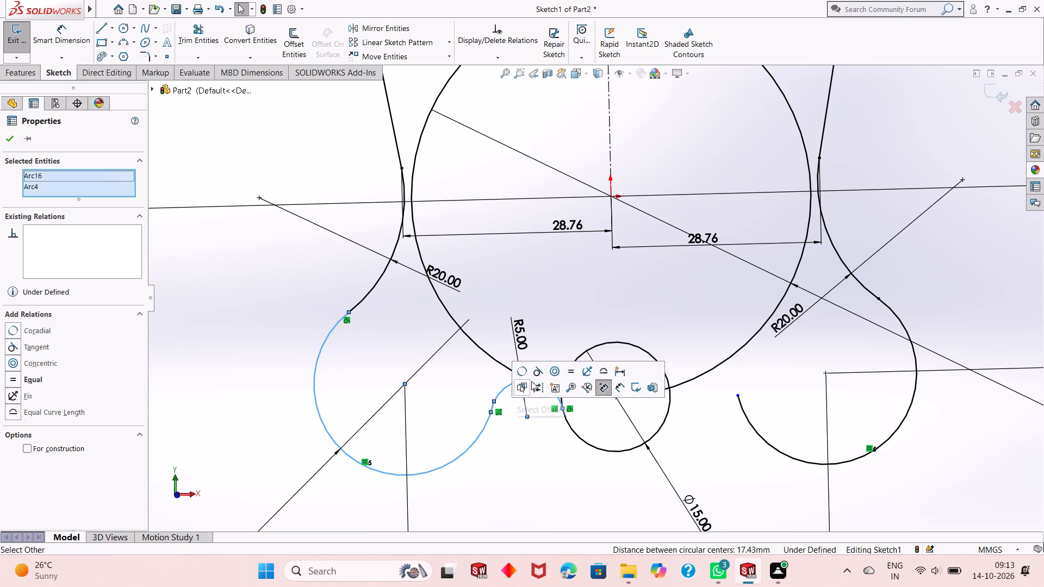
pyautogui.click(540, 372)
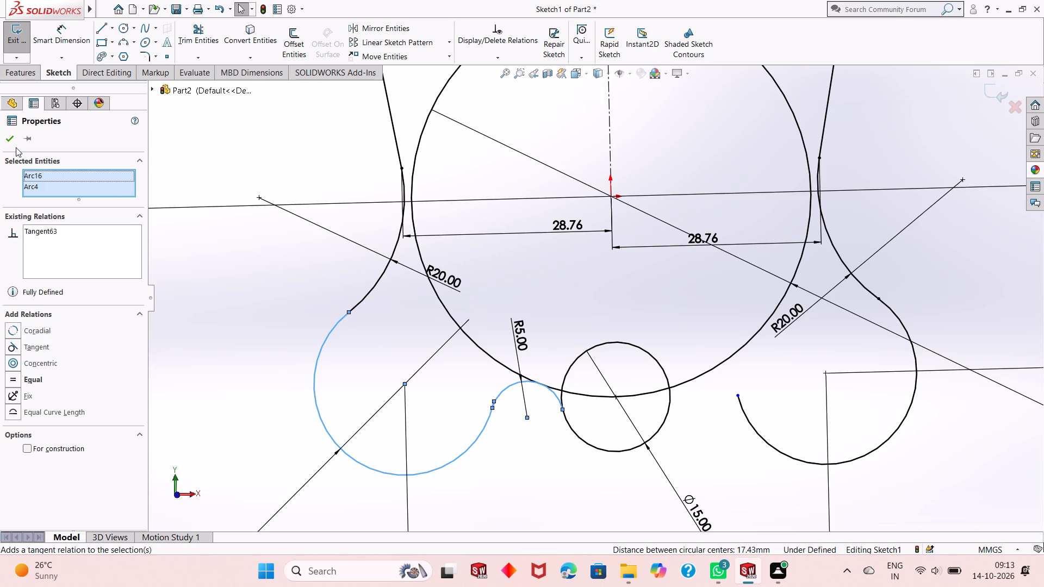
pyautogui.click(13, 142)
# Trim the short leftover end of the left lobe arc that extends past the bridging arc.
pyautogui.scroll(-8, 515, 408)
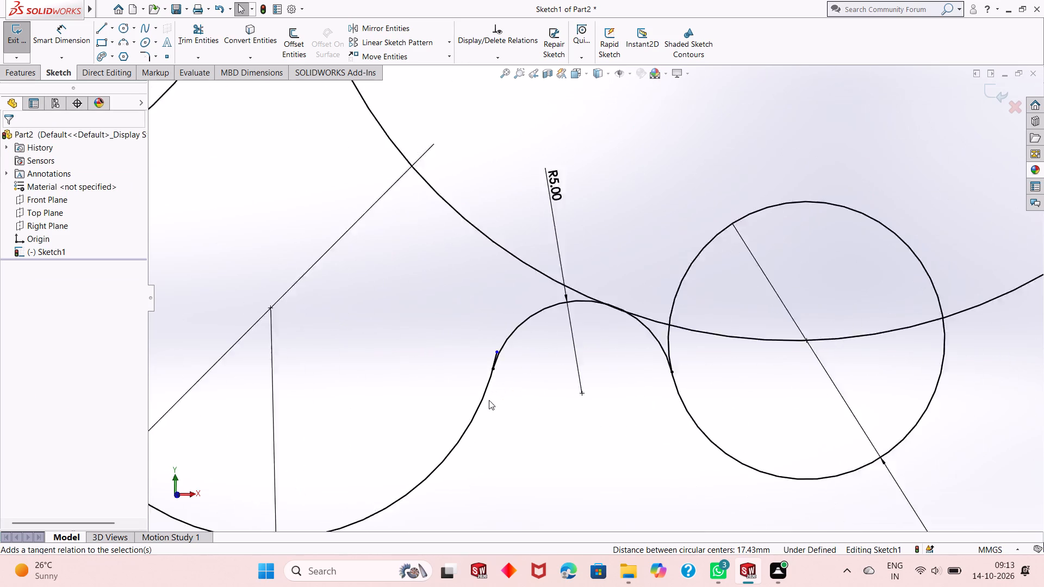
pyautogui.scroll(-5, 515, 357)
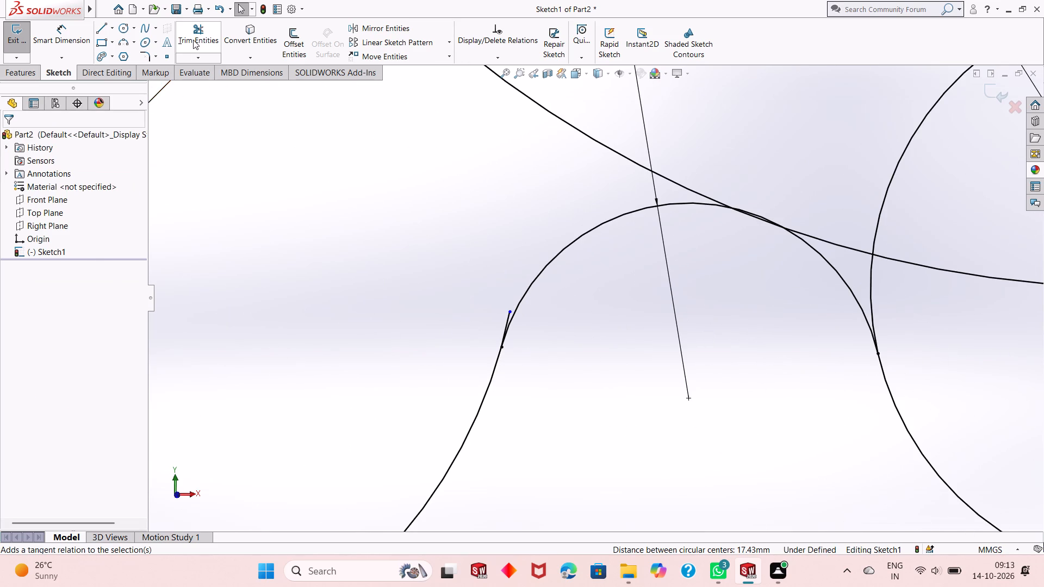
pyautogui.click(193, 40)
pyautogui.click(505, 322)
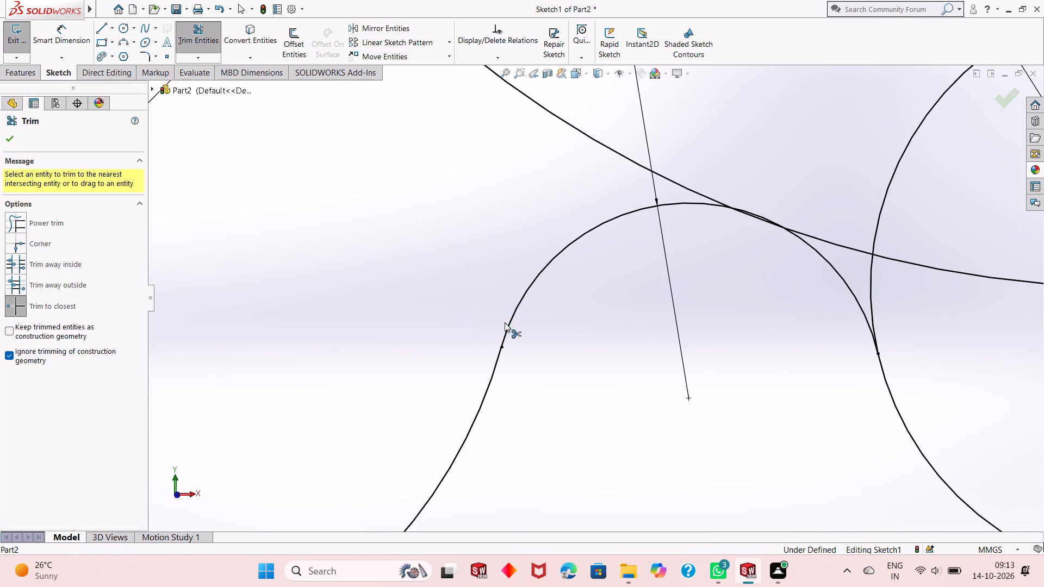
# Sketch a three-point arc of radius 5 mm bridging the 15 mm circle and the right lobe's open end.
pyautogui.scroll(7, 517, 377)
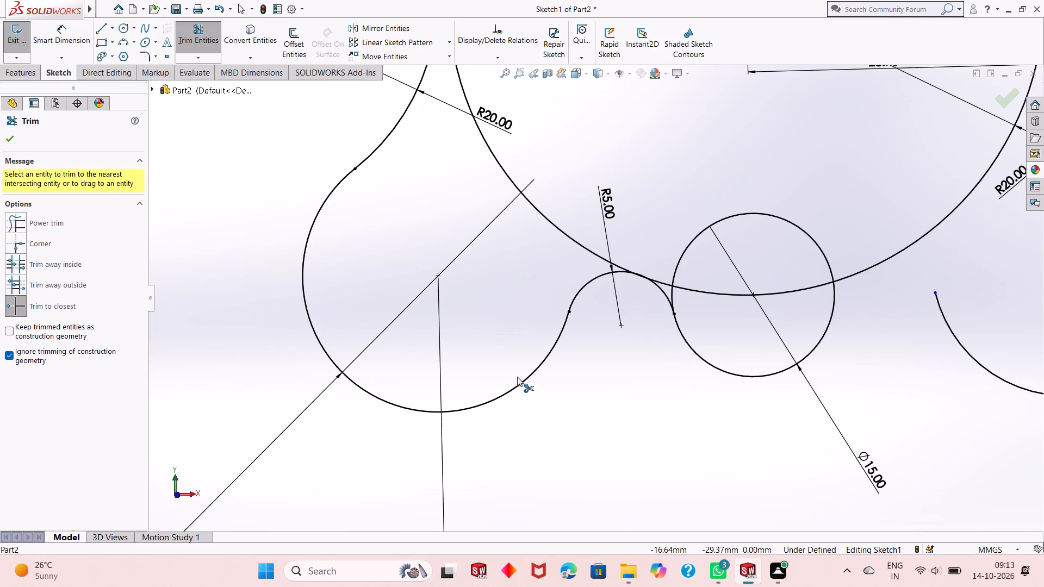
pyautogui.scroll(1, 517, 377)
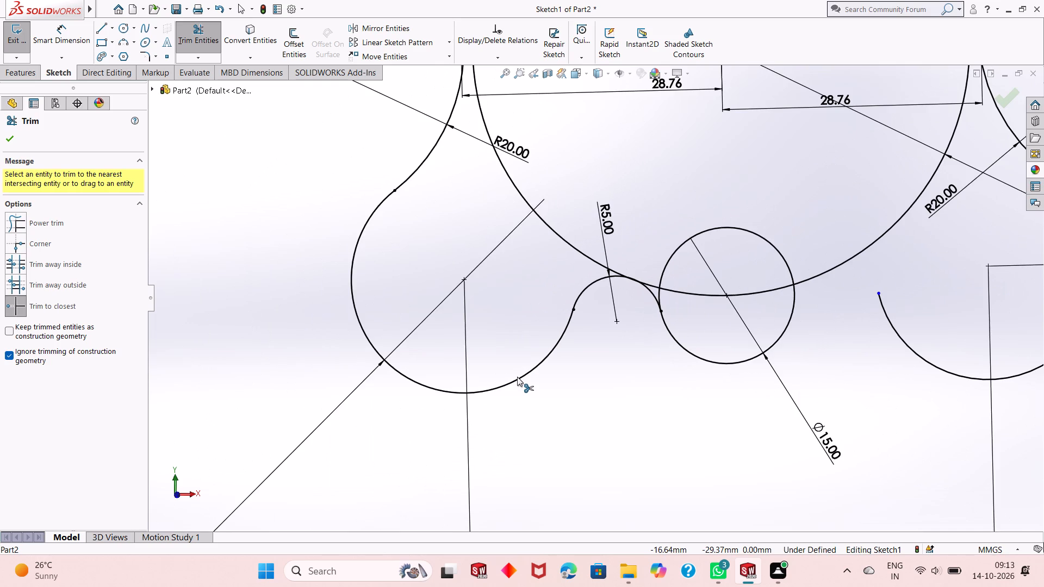
pyautogui.scroll(3, 614, 355)
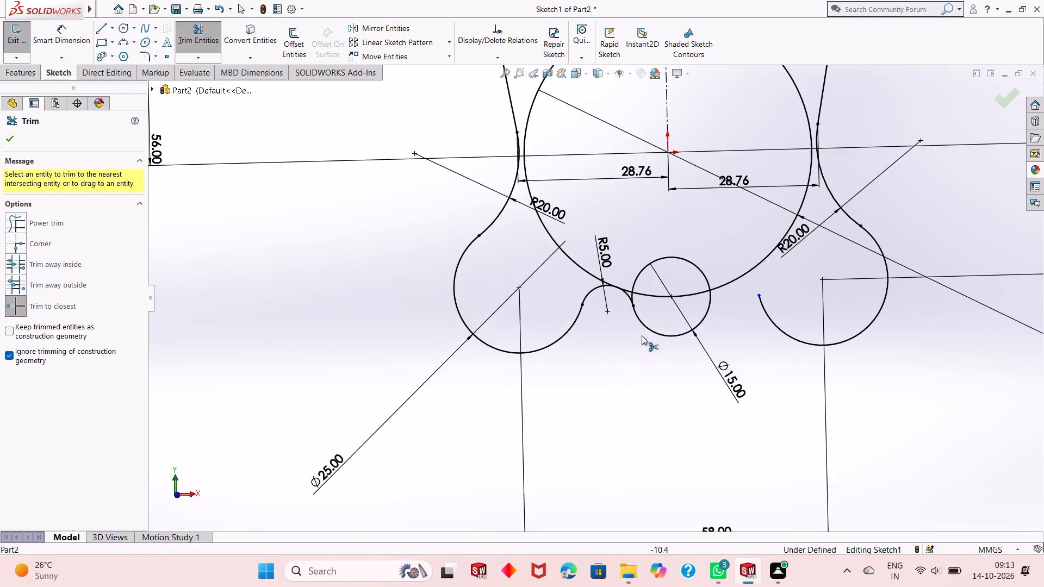
pyautogui.scroll(-2, 722, 241)
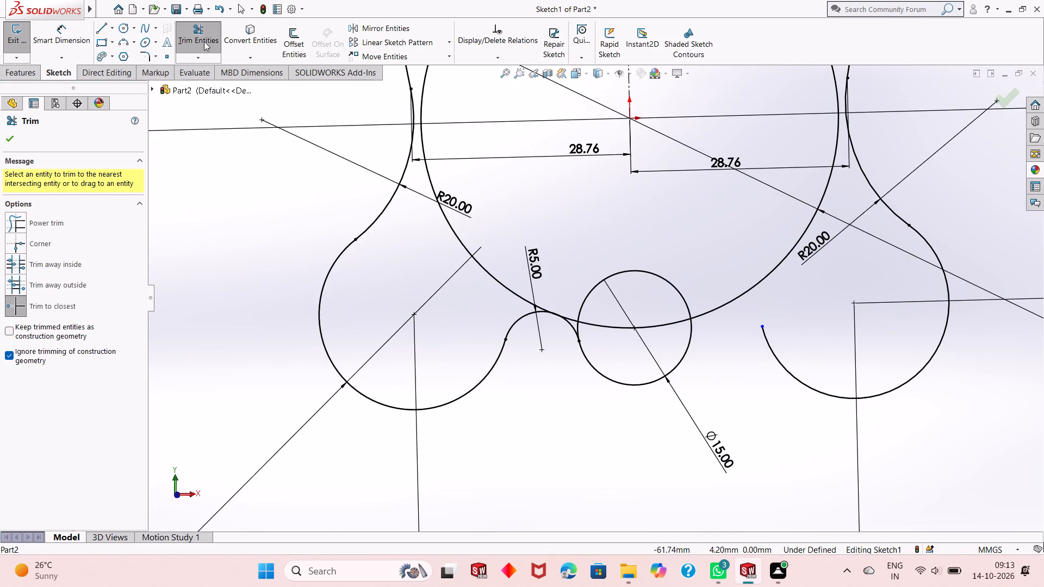
pyautogui.click(123, 38)
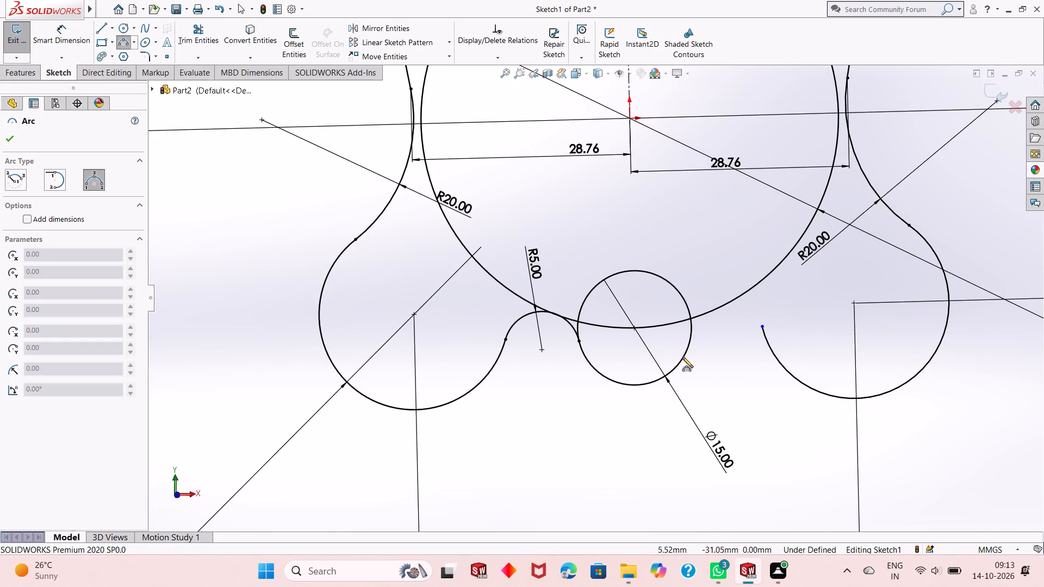
pyautogui.click(689, 350)
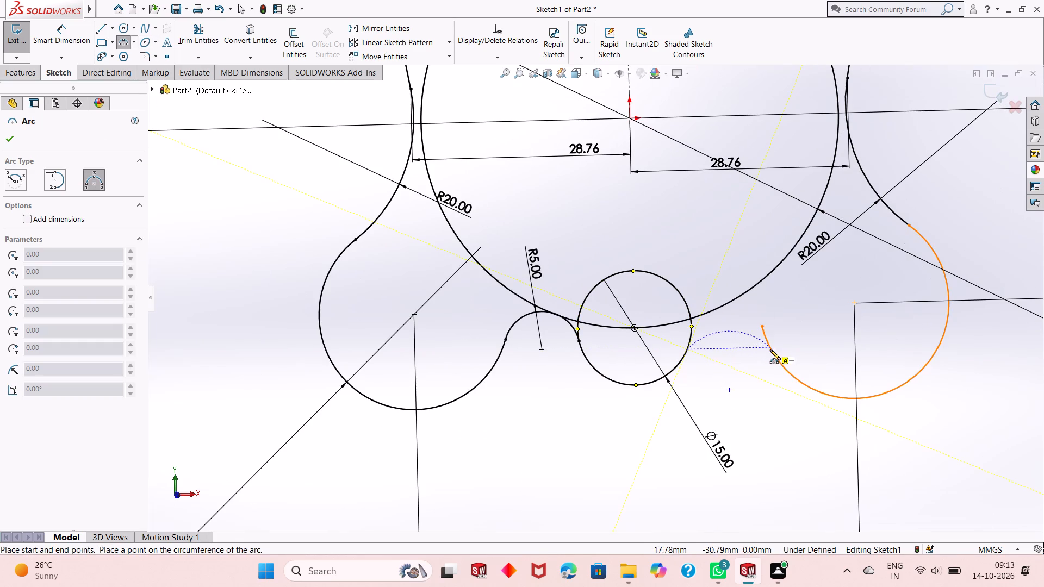
pyautogui.click(770, 349)
pyautogui.press('5')
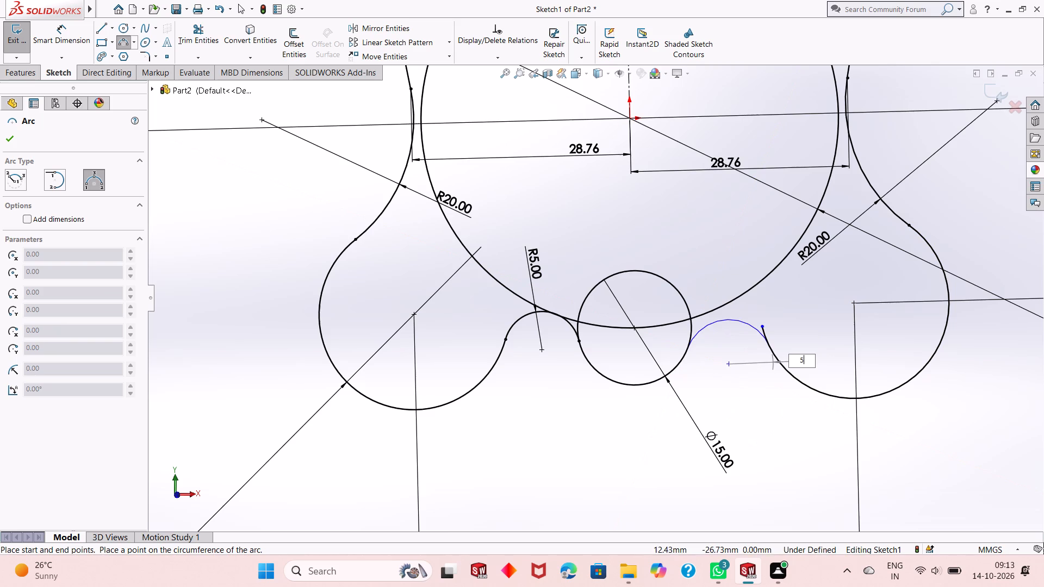
pyautogui.press('Return')
pyautogui.rightClick(320, 208)
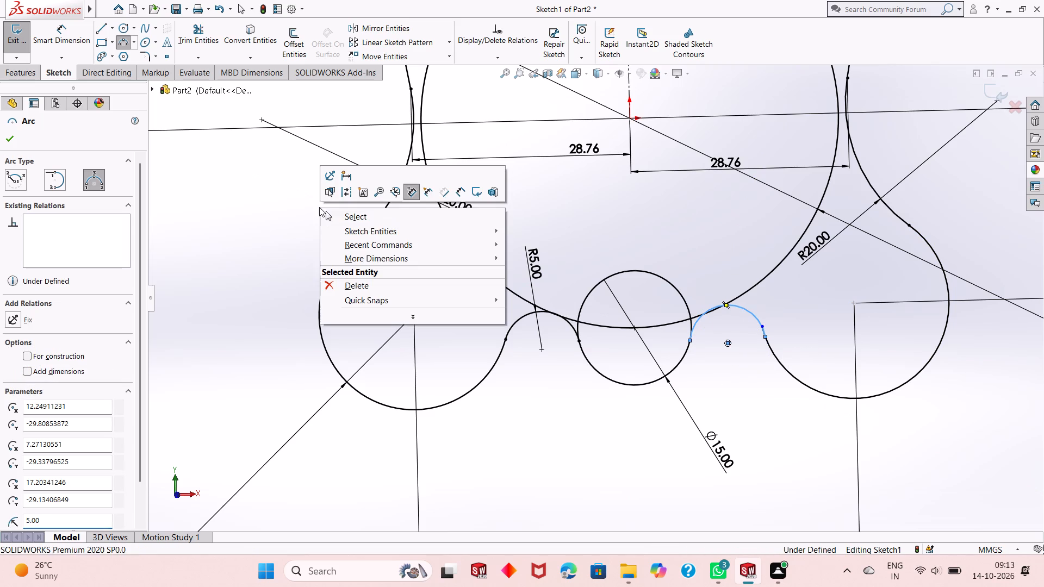
pyautogui.click(344, 210)
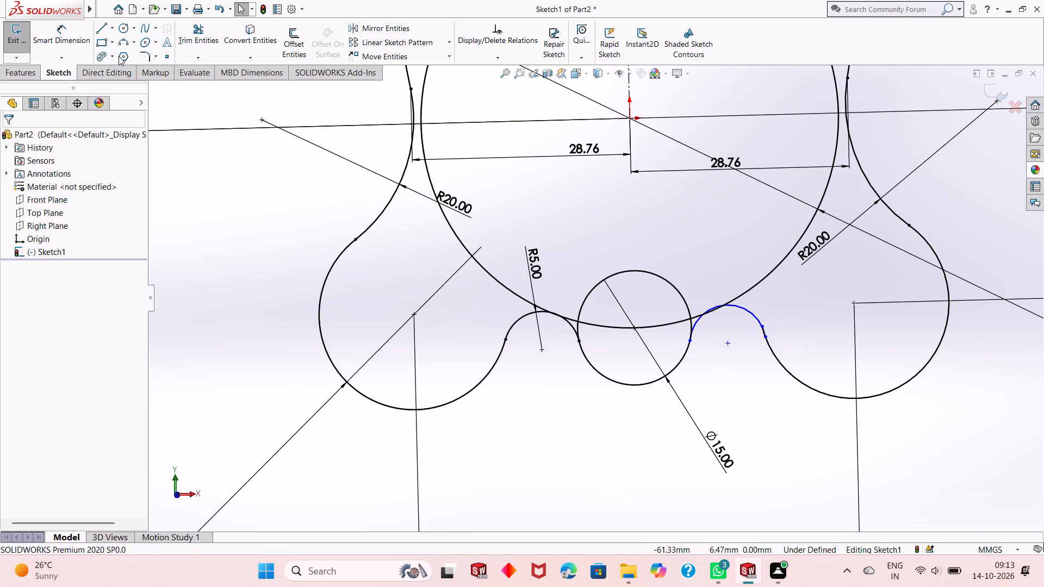
# Dimension the right bridging arc's radius as 5 mm.
pyautogui.click(70, 30)
pyautogui.click(749, 316)
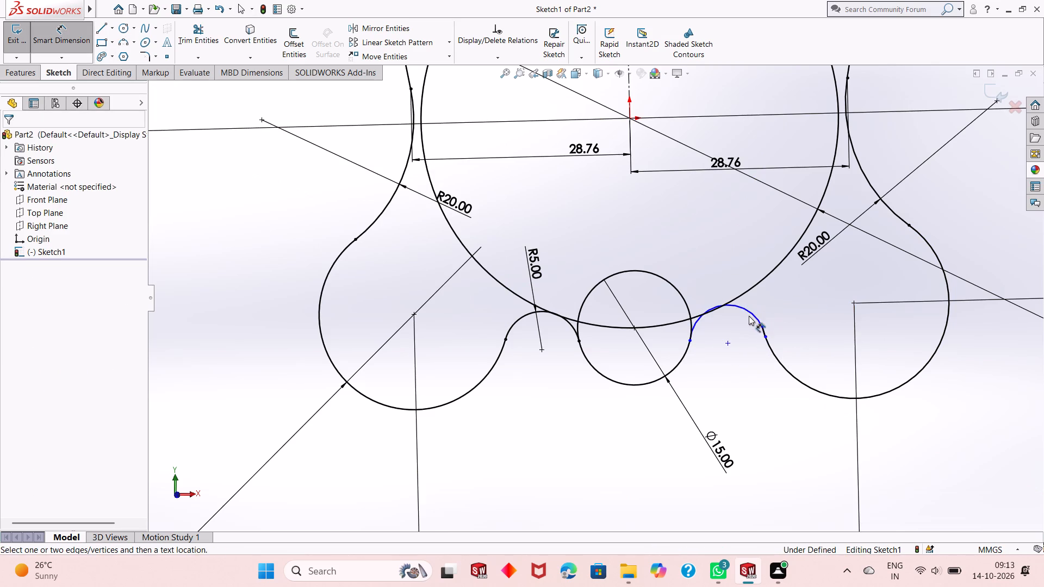
pyautogui.click(749, 310)
pyautogui.click(765, 301)
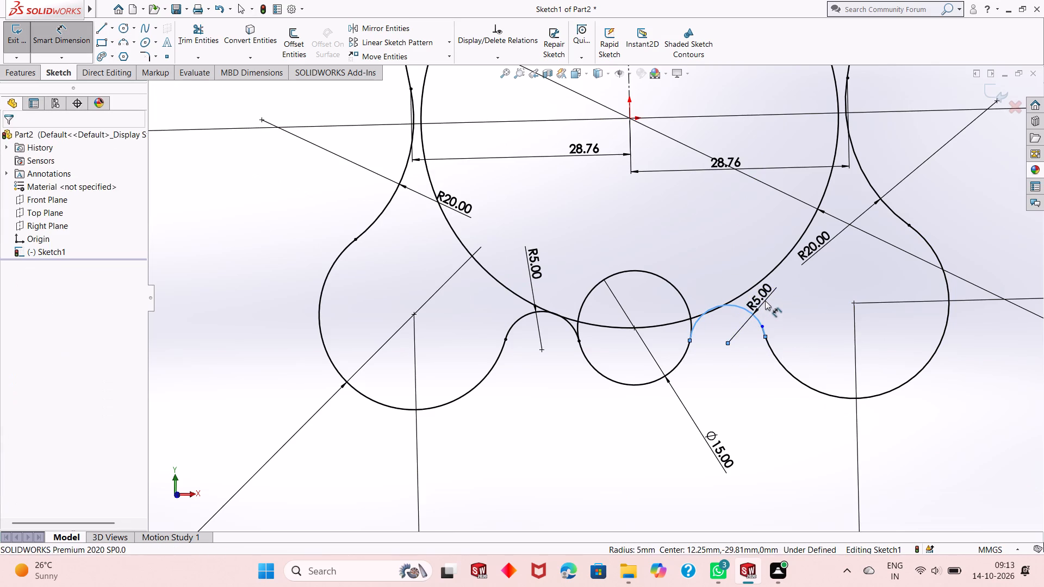
pyautogui.press('Return')
pyautogui.rightClick(673, 205)
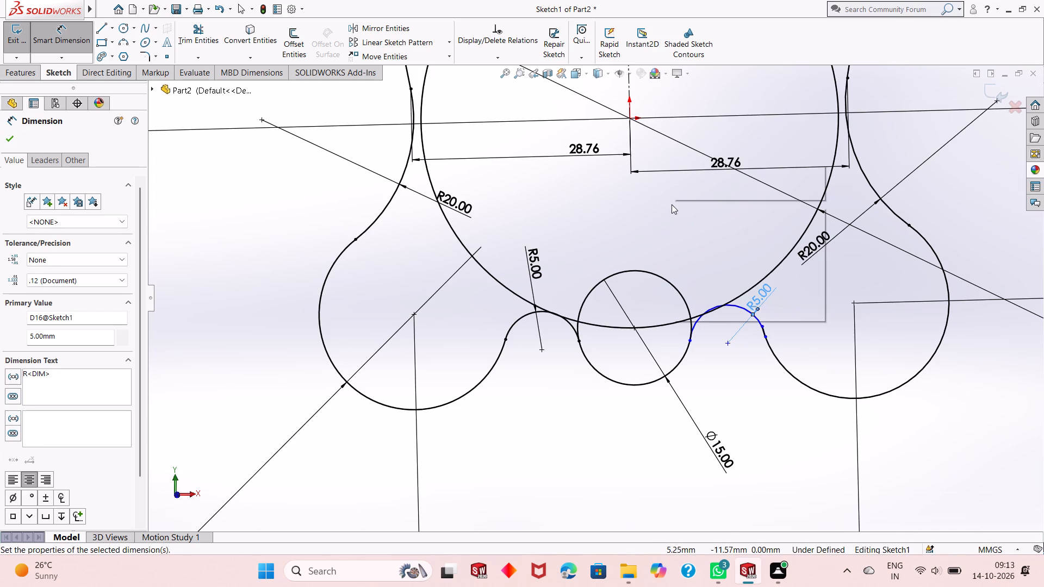
pyautogui.click(690, 240)
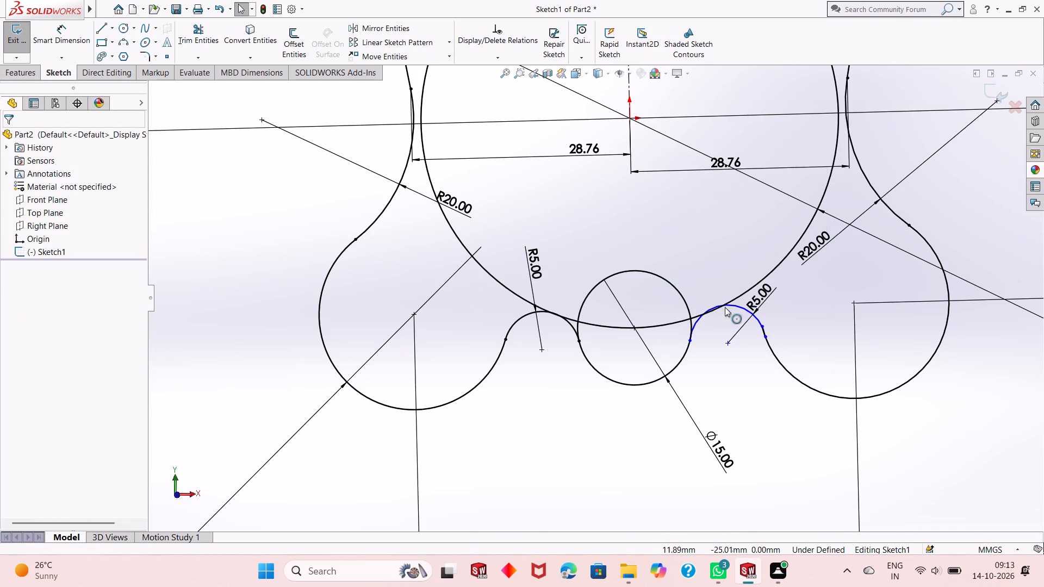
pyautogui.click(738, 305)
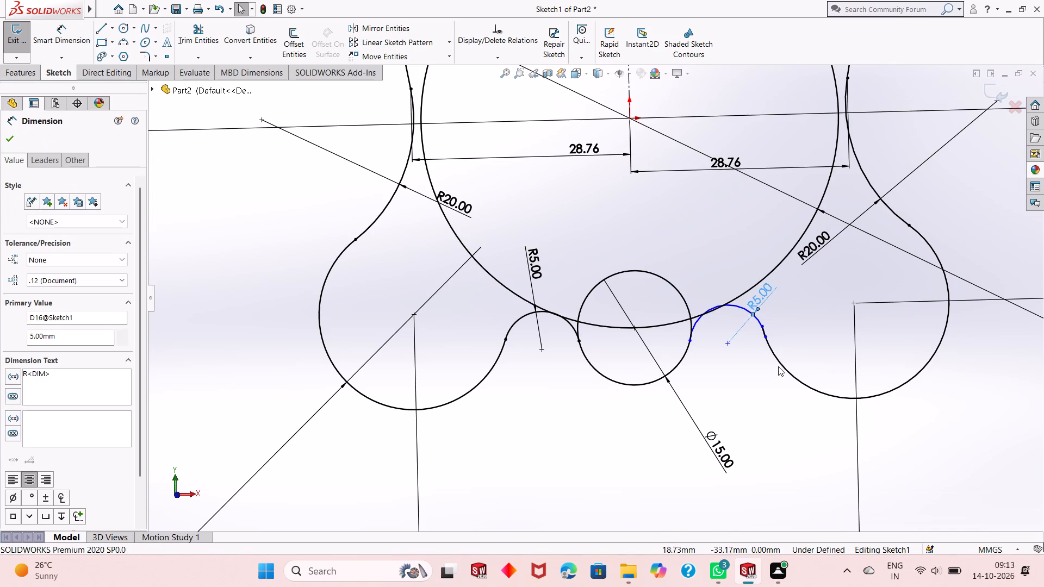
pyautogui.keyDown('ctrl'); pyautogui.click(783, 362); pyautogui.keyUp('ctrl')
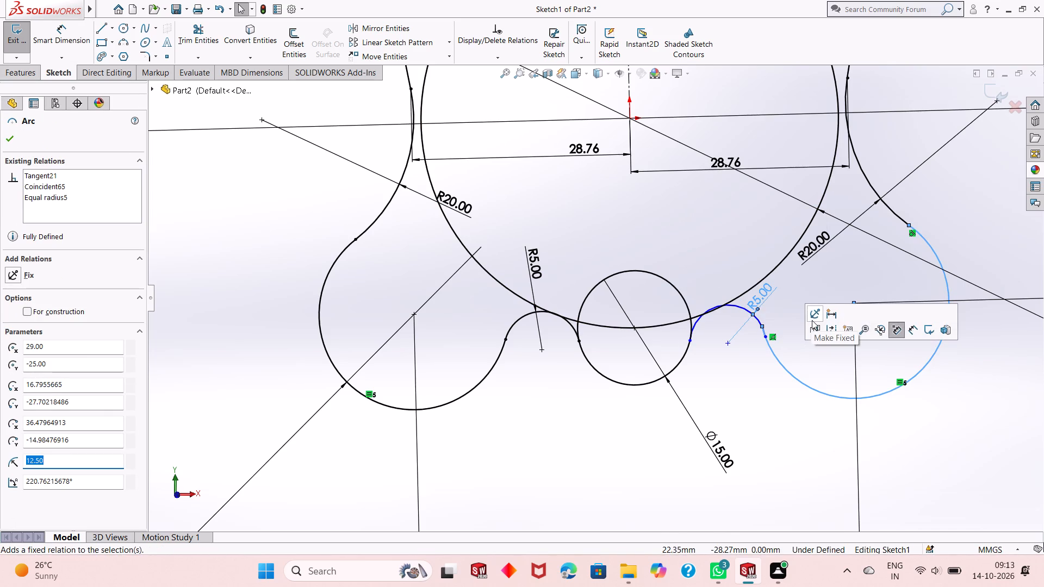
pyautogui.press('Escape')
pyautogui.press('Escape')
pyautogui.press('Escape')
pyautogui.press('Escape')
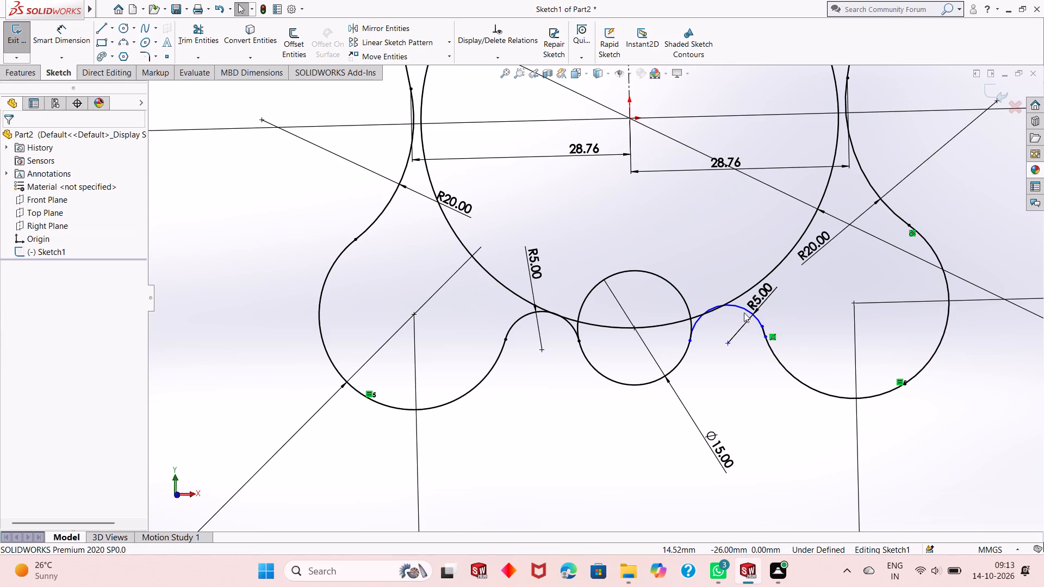
# Make the right R5 bridging arc tangent to the 15 mm circle.
pyautogui.click(739, 308)
pyautogui.keyDown('ctrl'); pyautogui.click(678, 367); pyautogui.keyUp('ctrl')
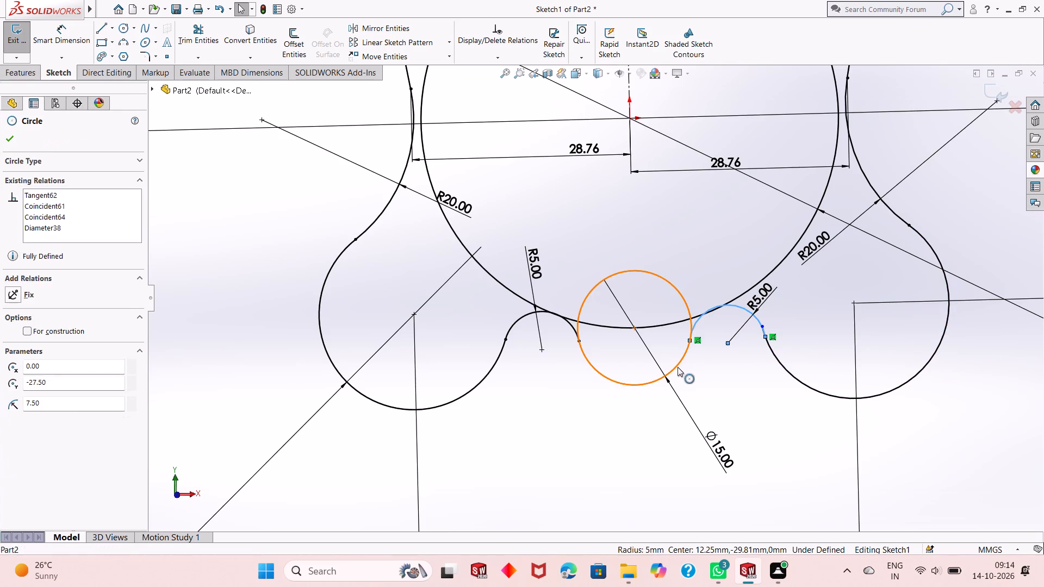
pyautogui.click(721, 320)
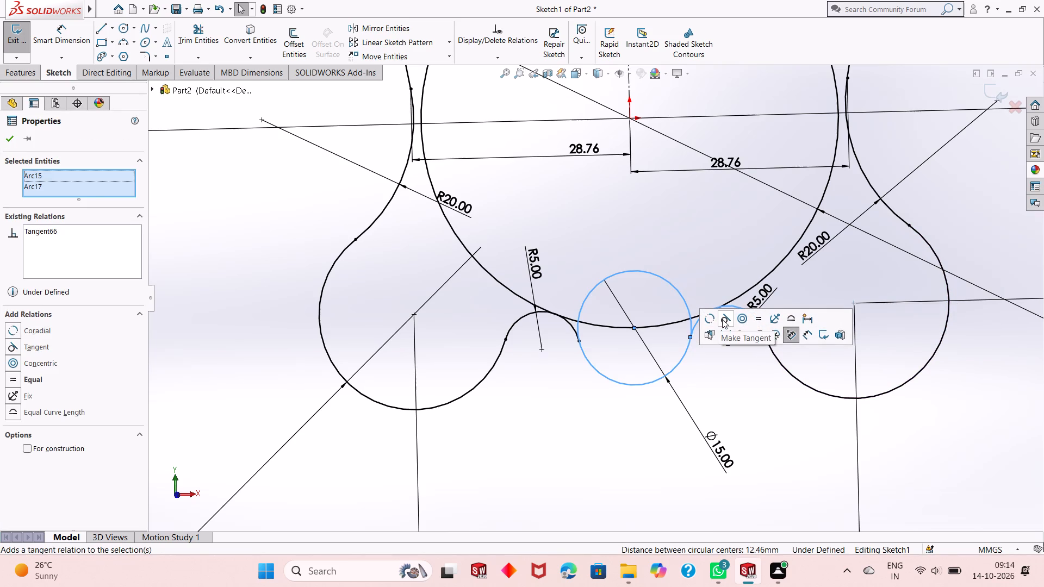
pyautogui.click(7, 139)
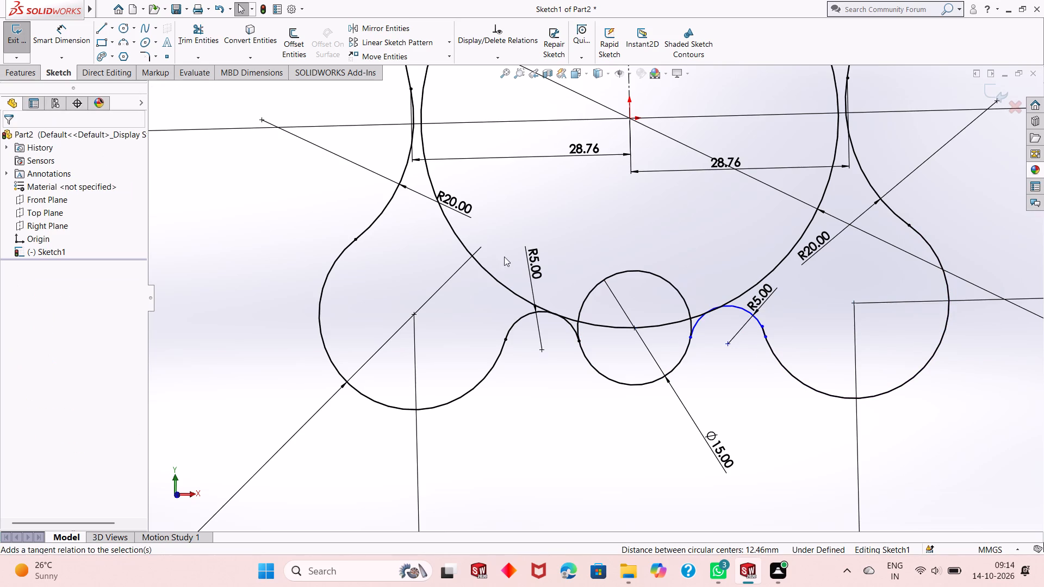
# Make the right R5 bridging arc tangent to the right lobe arc.
pyautogui.click(740, 309)
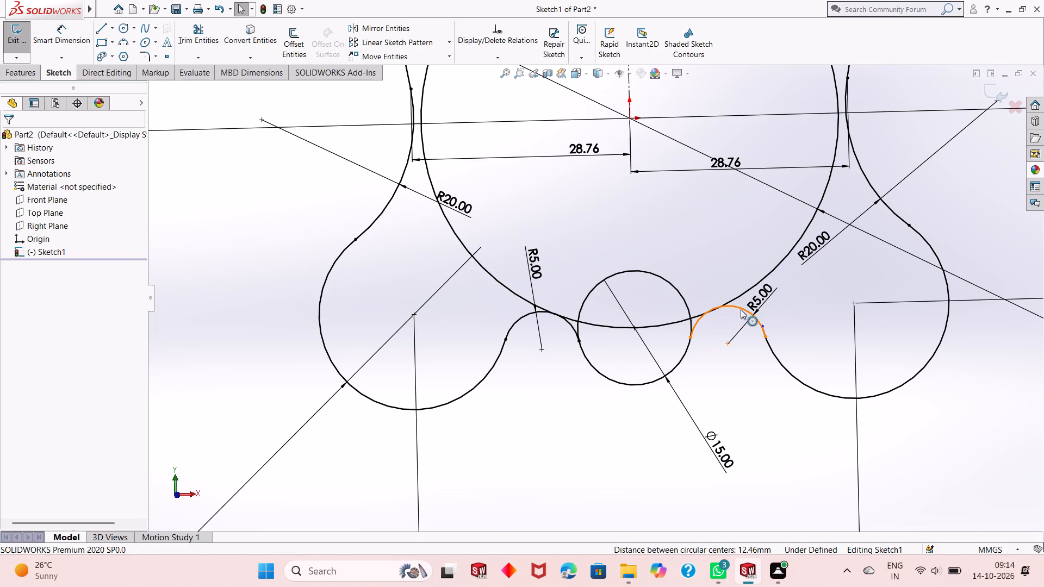
pyautogui.keyDown('ctrl'); pyautogui.click(774, 357); pyautogui.keyUp('ctrl')
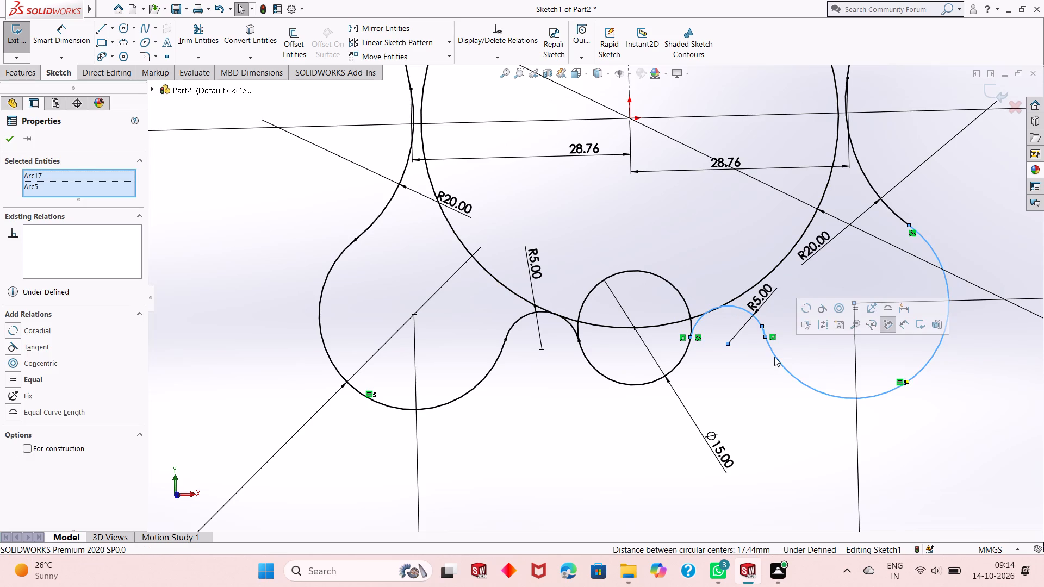
pyautogui.click(820, 308)
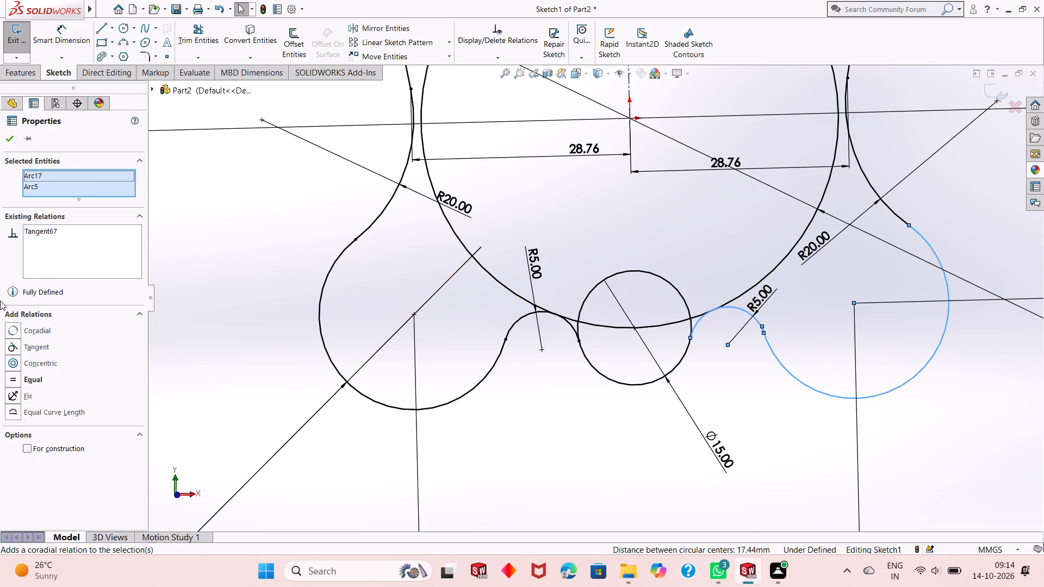
pyautogui.click(16, 142)
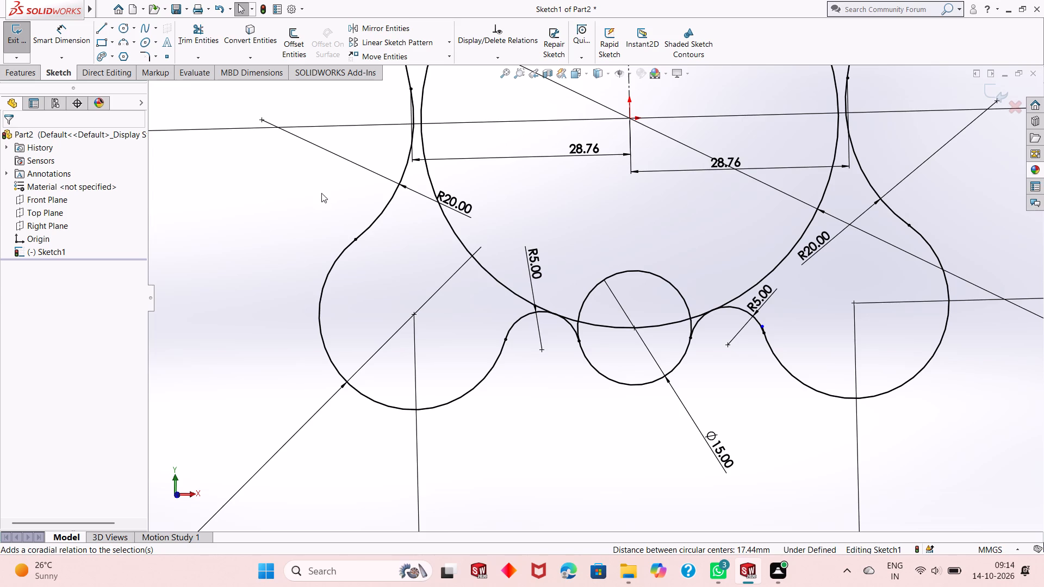
# Trim the short leftover end of the right lobe arc that extends past the bridging arc.
pyautogui.click(200, 33)
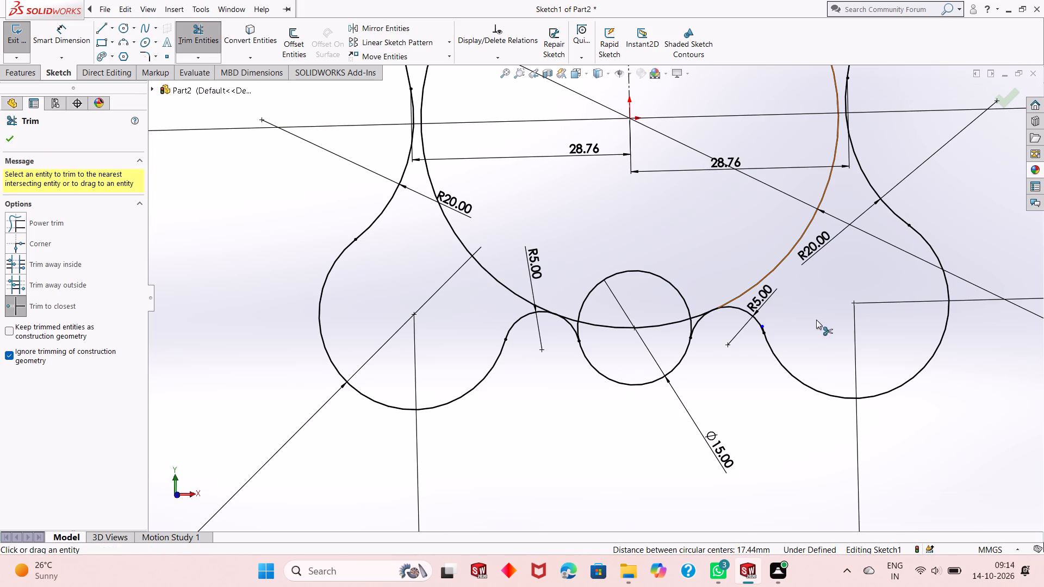
pyautogui.scroll(-13, 777, 316)
pyautogui.scroll(-2, 654, 333)
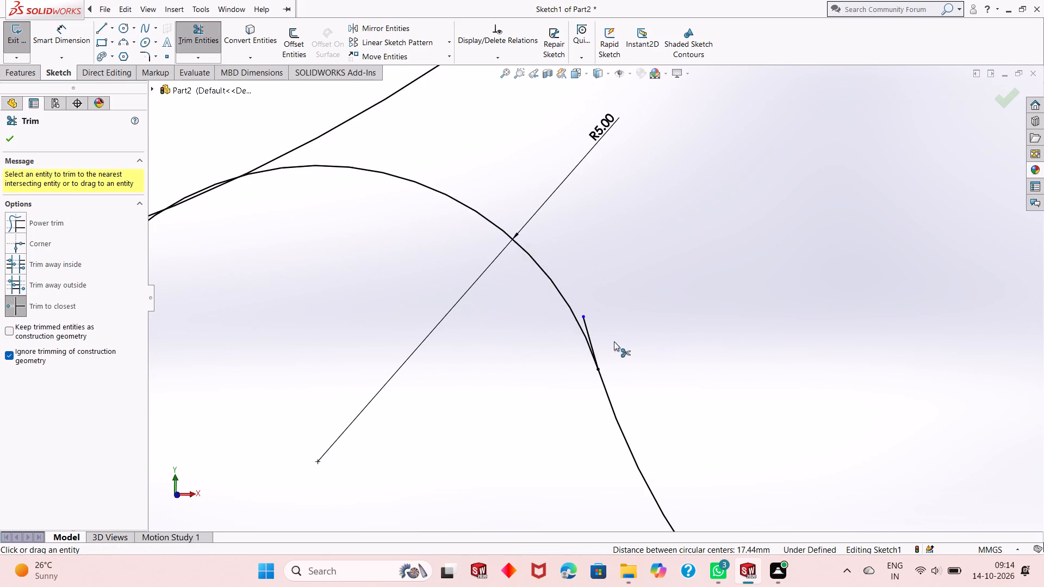
pyautogui.click(586, 326)
pyautogui.scroll(2, 655, 396)
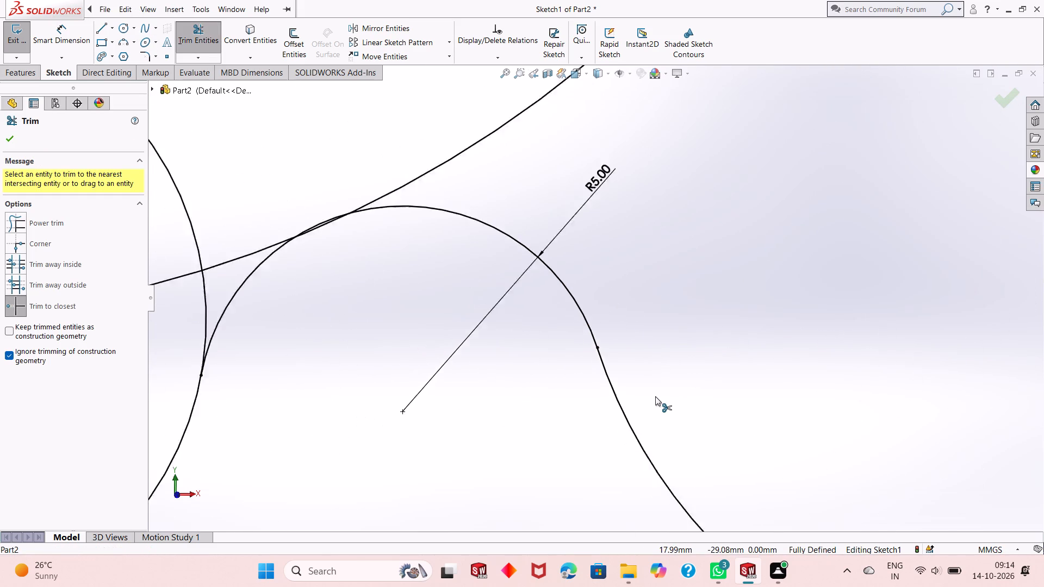
# Trim the upper part of the 15 mm circle and the segment of the 55 mm circle inside it.
pyautogui.scroll(13, 655, 396)
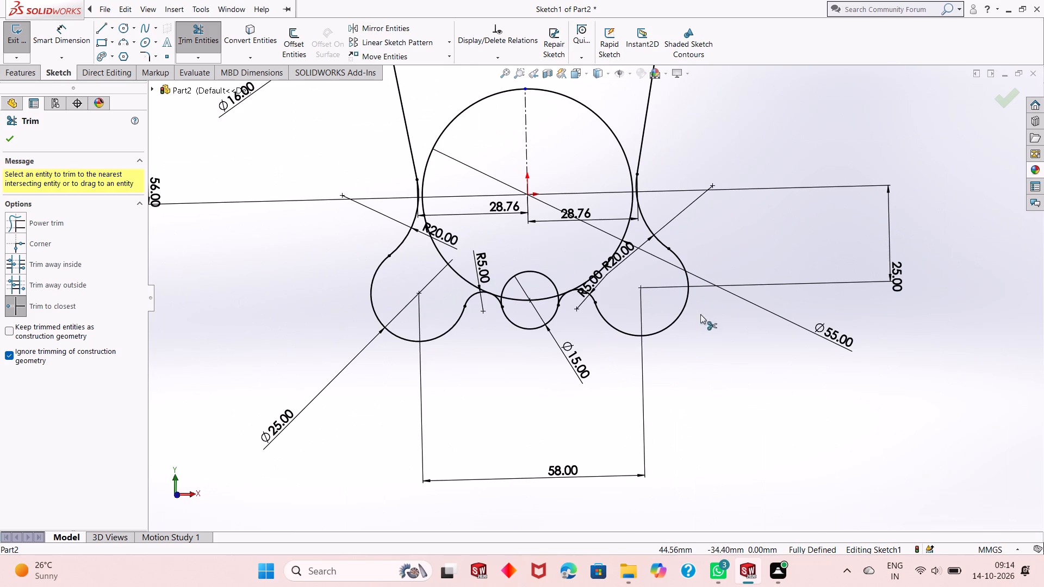
pyautogui.click(540, 275)
pyautogui.click(539, 298)
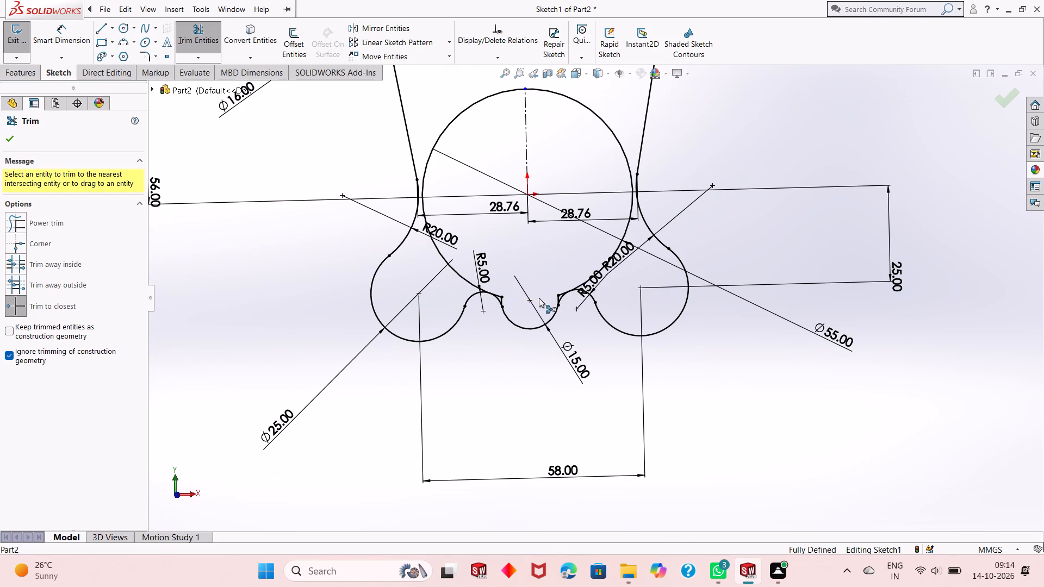
# Trim the leftover 15 mm circle end and the left half of the 55 mm circle back from the left R5 arc.
pyautogui.scroll(-9, 493, 296)
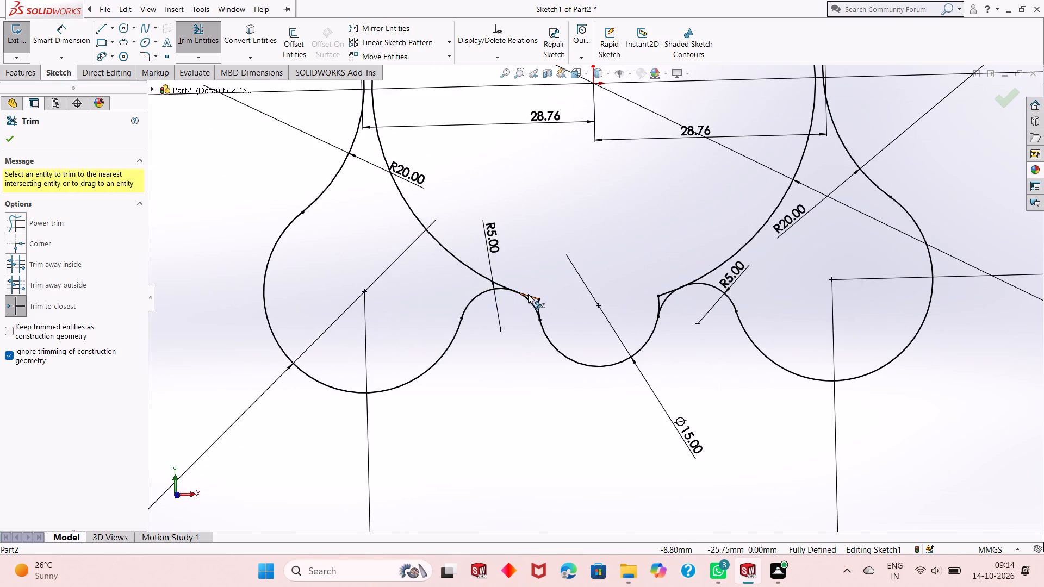
pyautogui.click(530, 296)
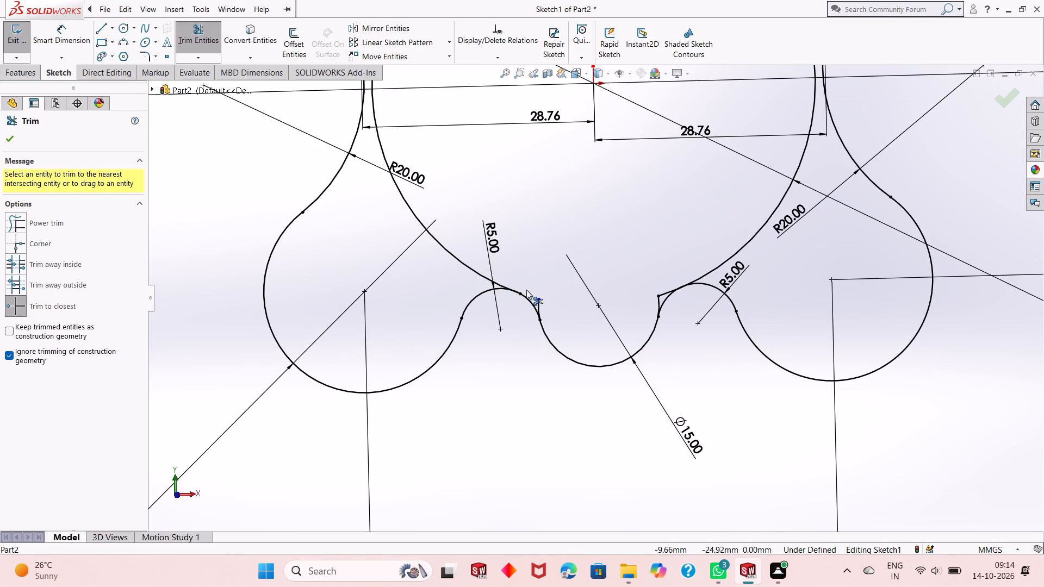
pyautogui.click(537, 305)
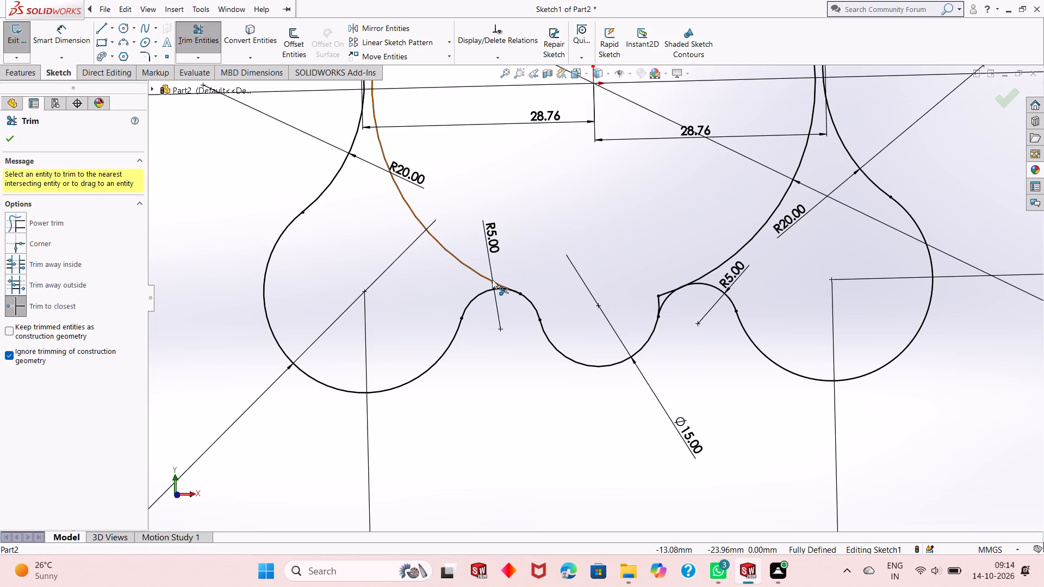
pyautogui.click(492, 279)
pyautogui.scroll(-12, 521, 286)
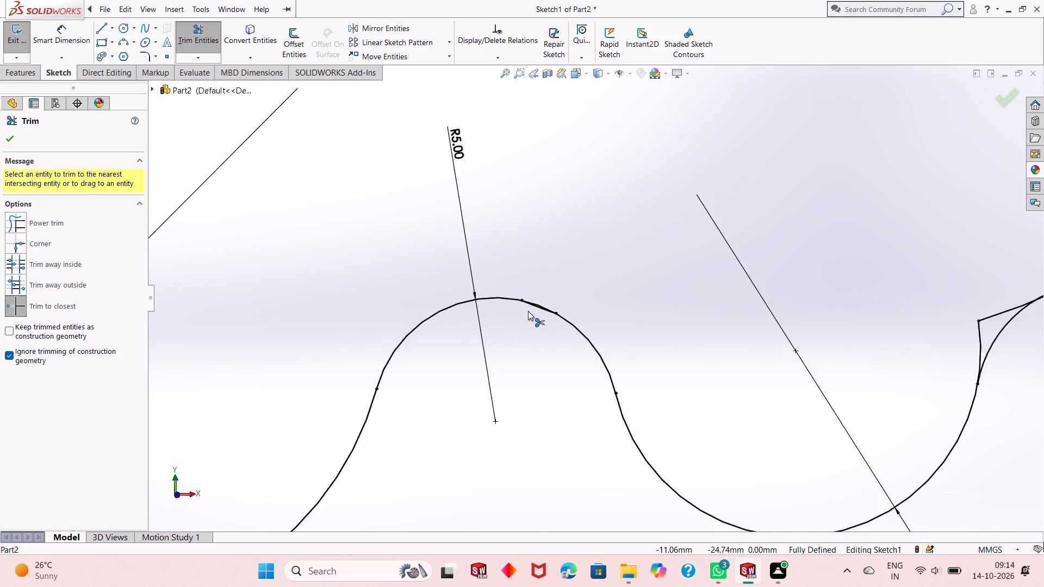
pyautogui.scroll(-9, 528, 311)
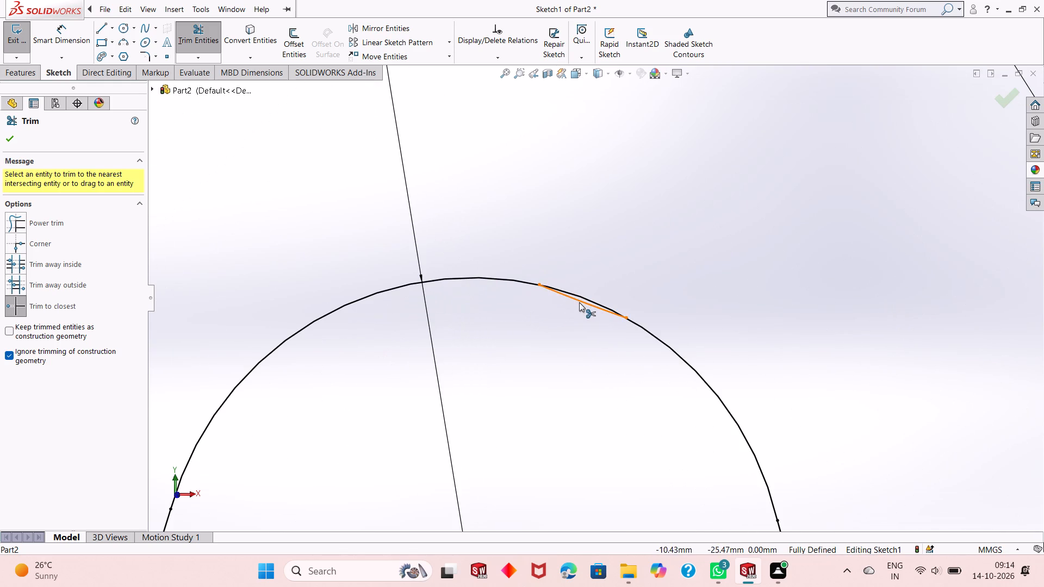
pyautogui.click(579, 302)
# Trim the leftover 15 mm circle end and the rest of the 55 mm circle at the right R5 arc, leaving one continuous lower contour.
pyautogui.scroll(11, 513, 329)
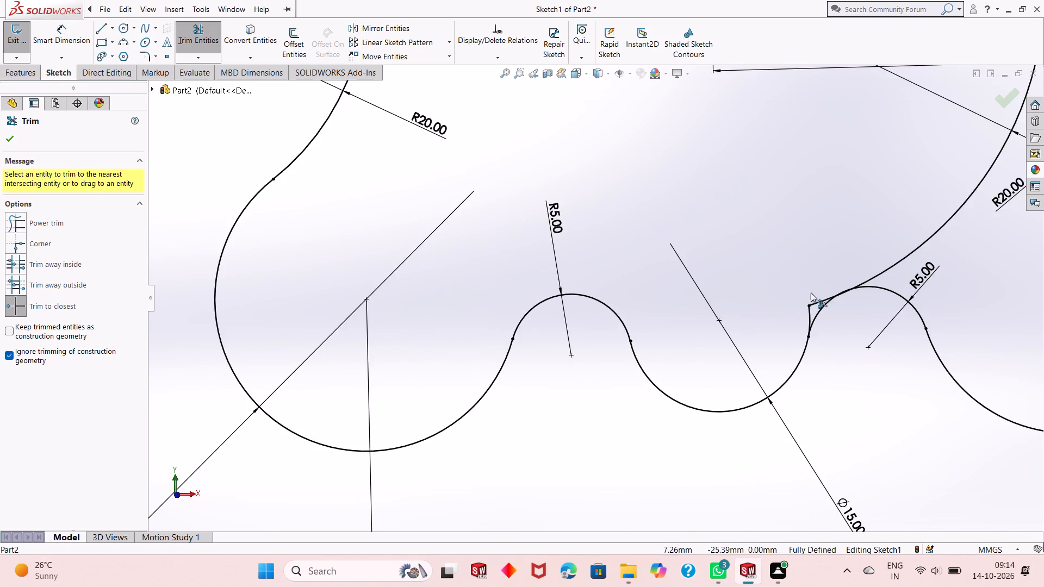
pyautogui.scroll(-12, 812, 292)
pyautogui.click(603, 363)
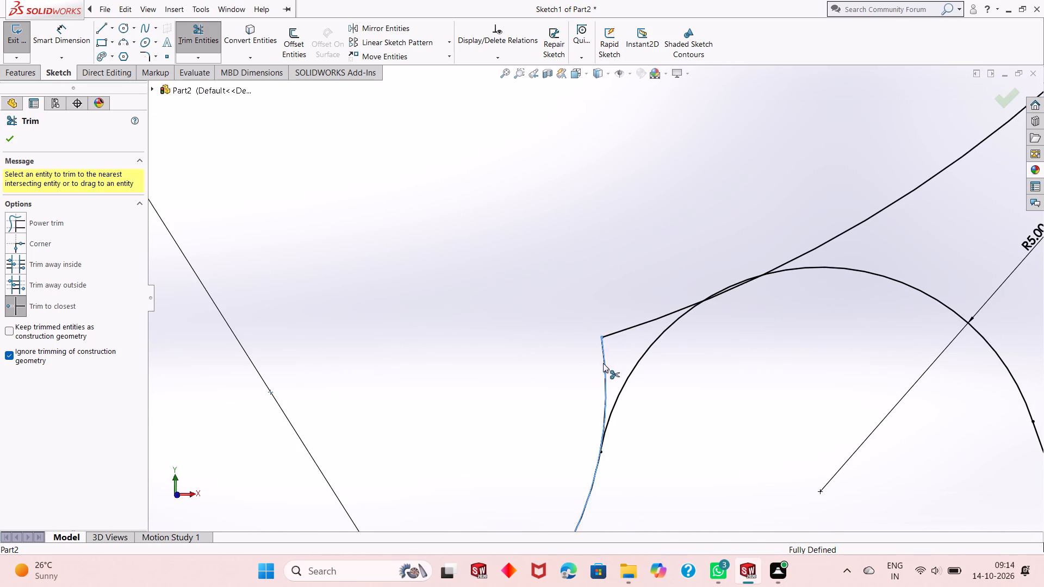
pyautogui.click(606, 337)
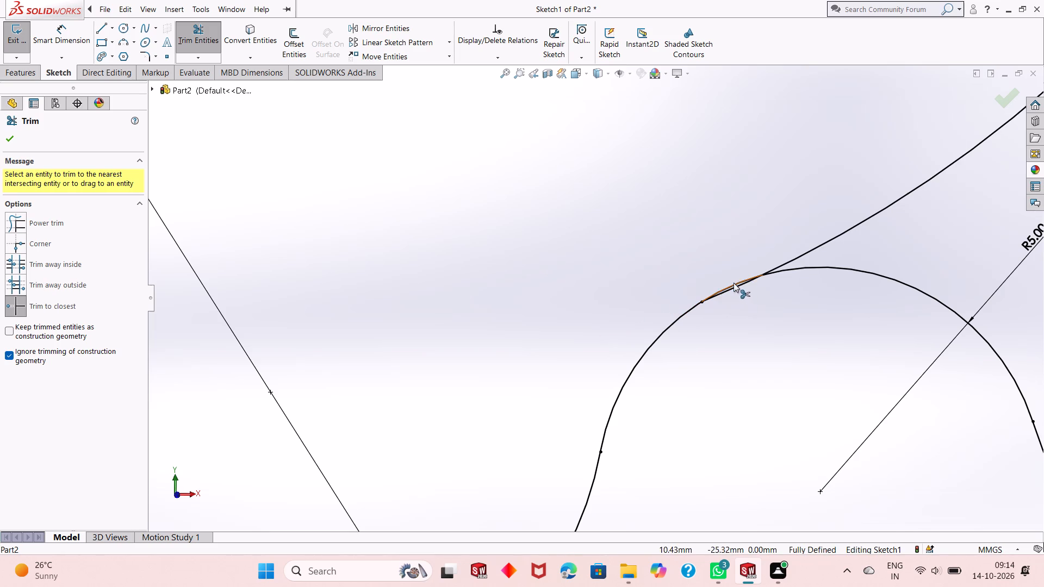
pyautogui.click(734, 287)
pyautogui.click(785, 263)
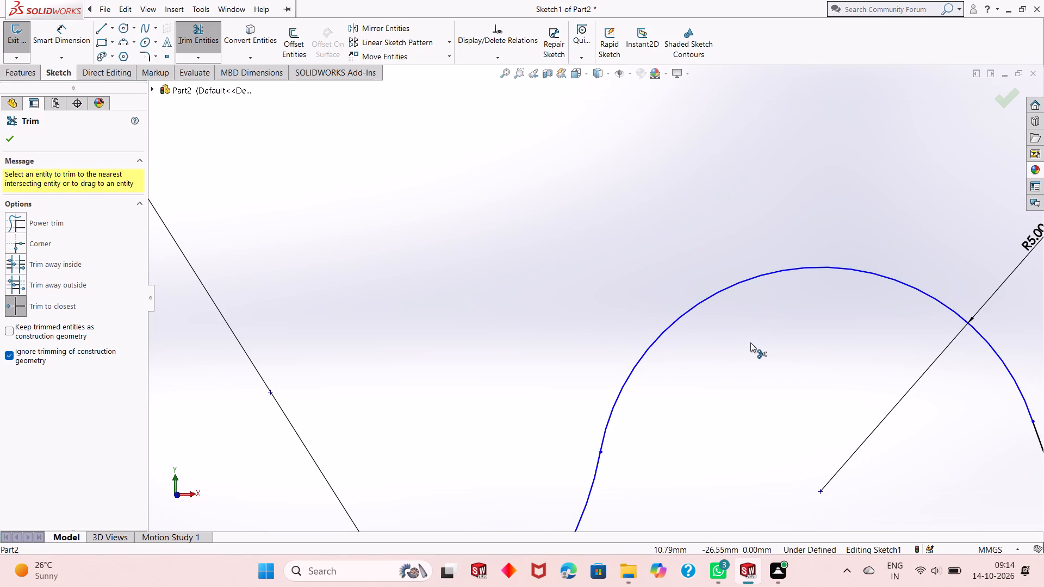
pyautogui.scroll(16, 750, 344)
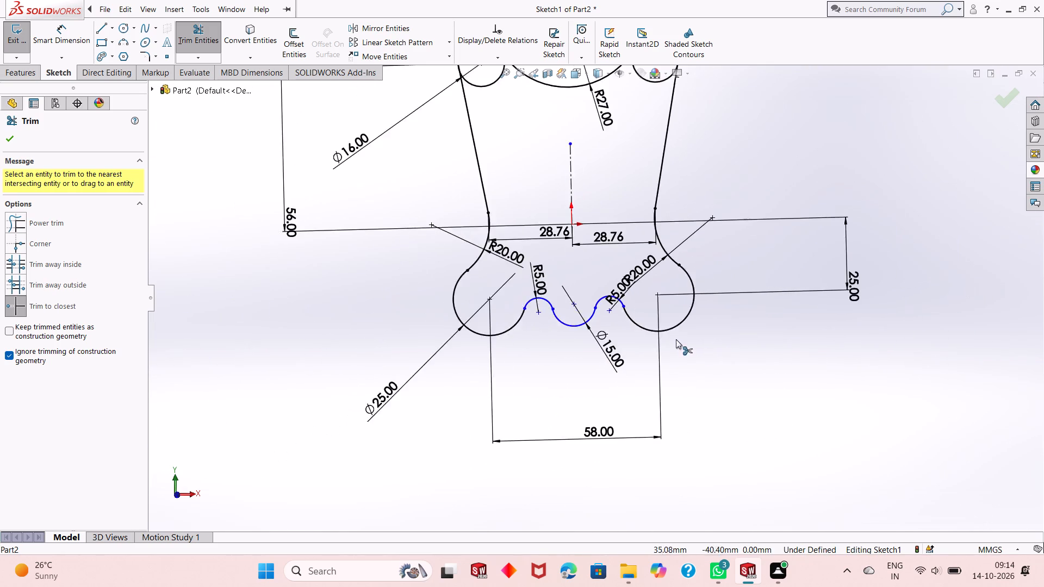
pyautogui.scroll(1, 676, 339)
pyautogui.scroll(1, 601, 313)
pyautogui.scroll(-5, 584, 208)
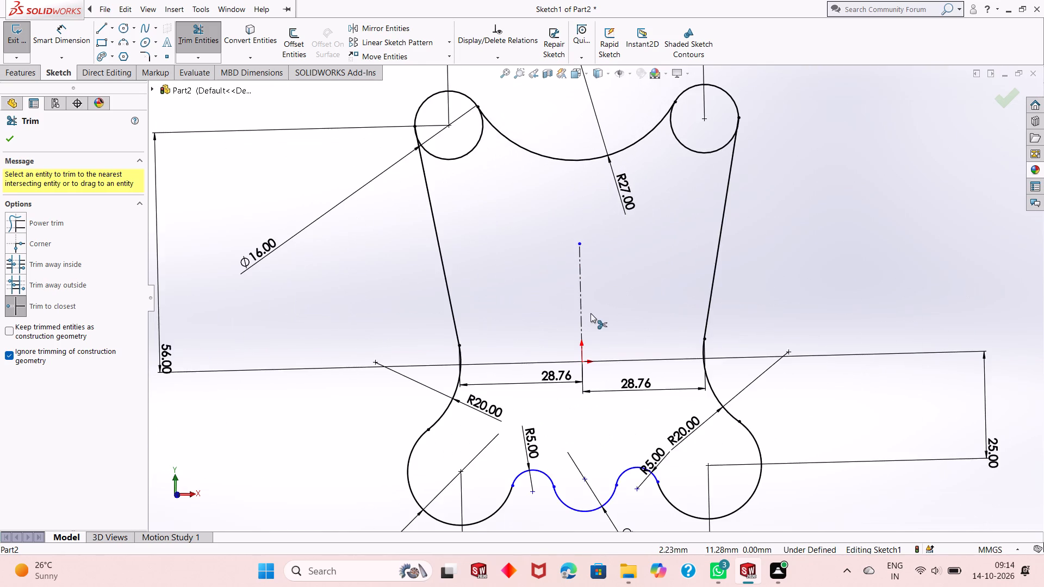
pyautogui.scroll(3, 591, 313)
pyautogui.scroll(-4, 521, 353)
pyautogui.scroll(1, 536, 346)
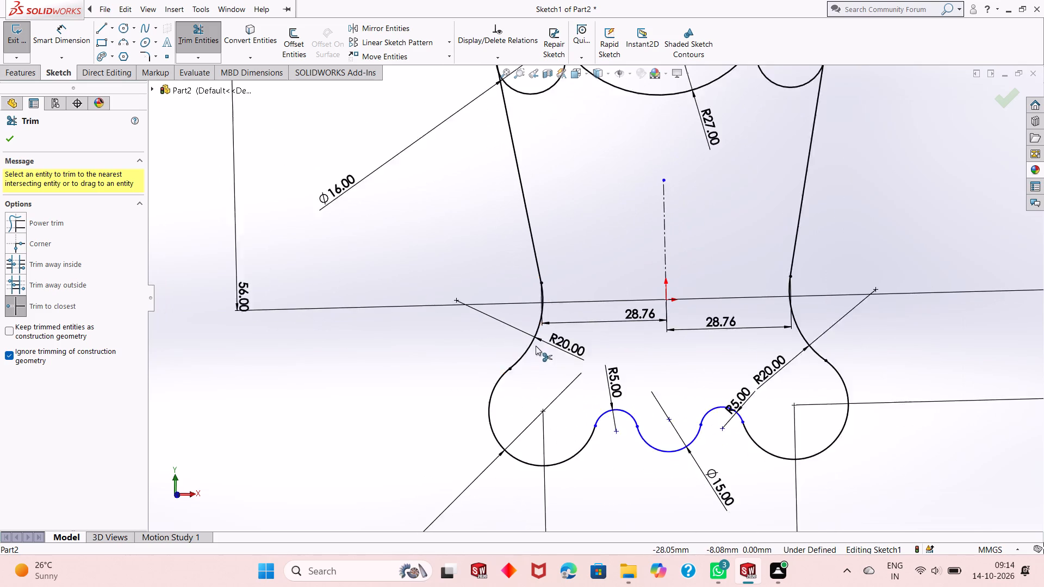
pyautogui.scroll(4, 536, 346)
pyautogui.rightClick(791, 212)
pyautogui.click(812, 245)
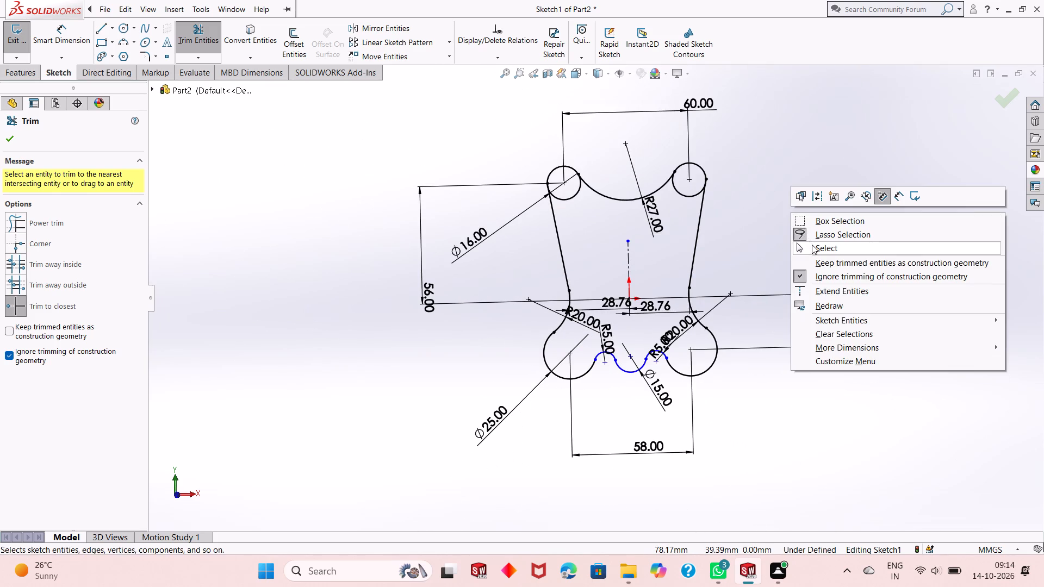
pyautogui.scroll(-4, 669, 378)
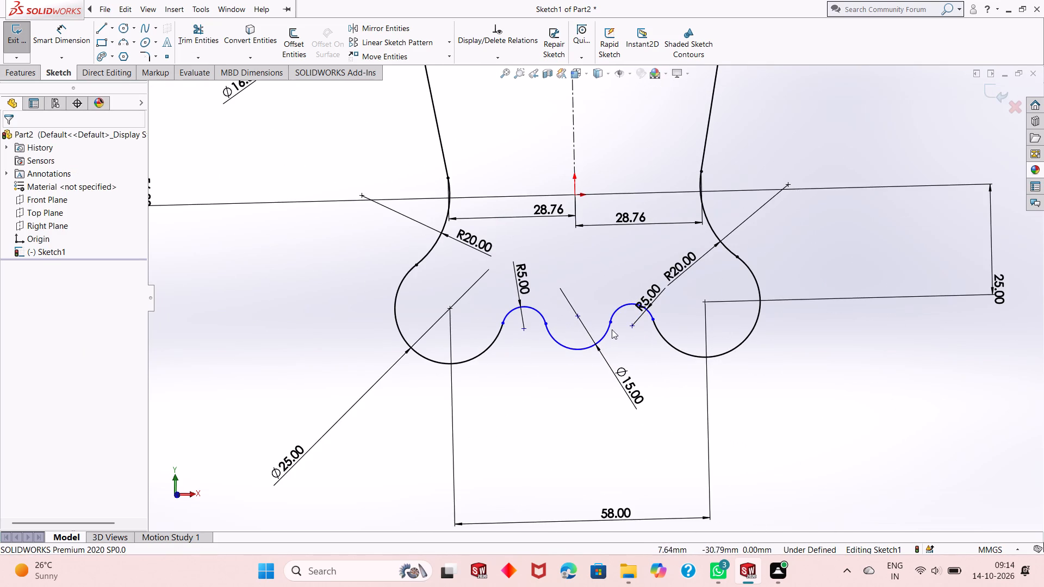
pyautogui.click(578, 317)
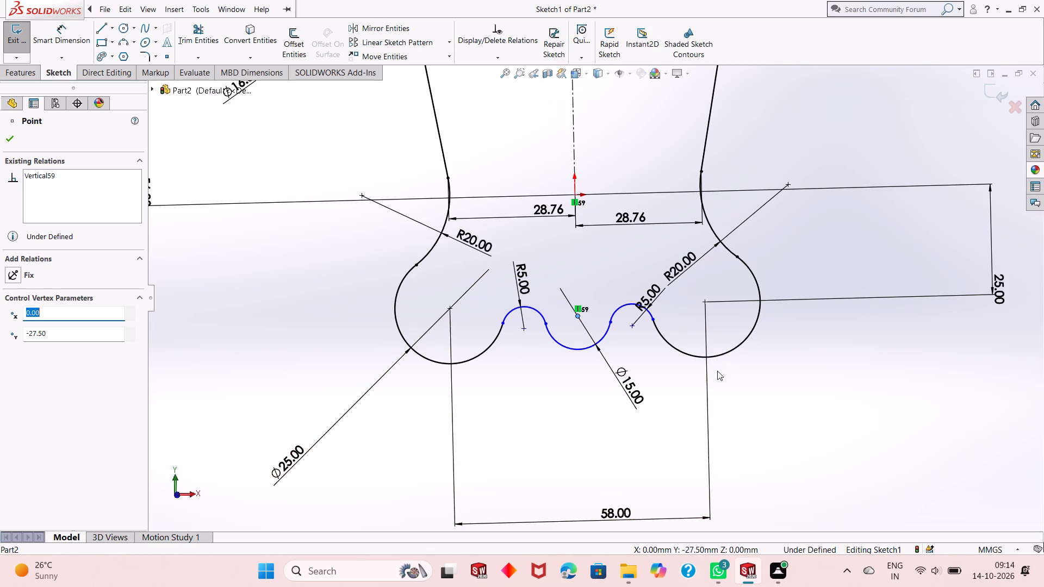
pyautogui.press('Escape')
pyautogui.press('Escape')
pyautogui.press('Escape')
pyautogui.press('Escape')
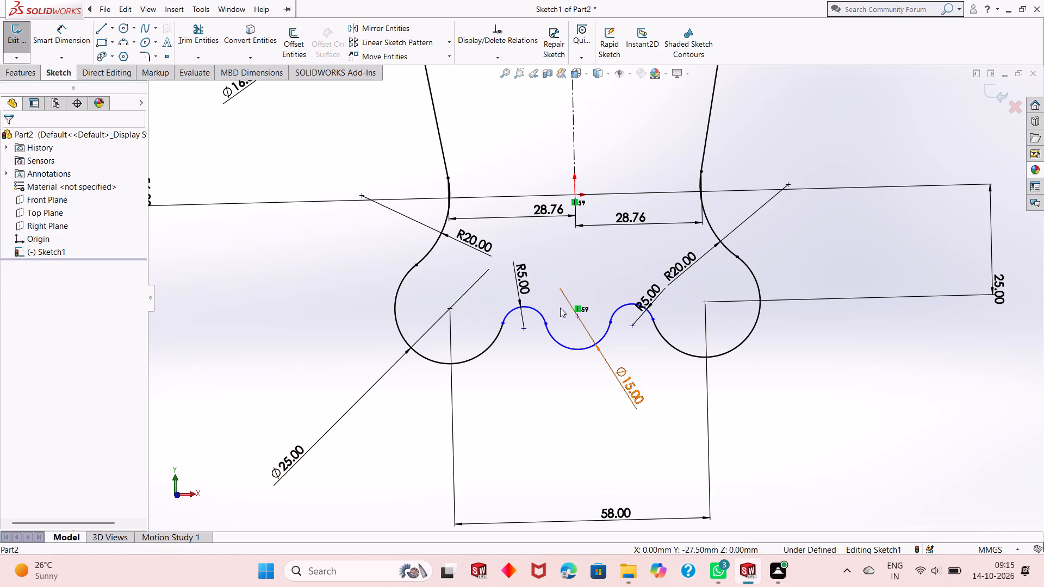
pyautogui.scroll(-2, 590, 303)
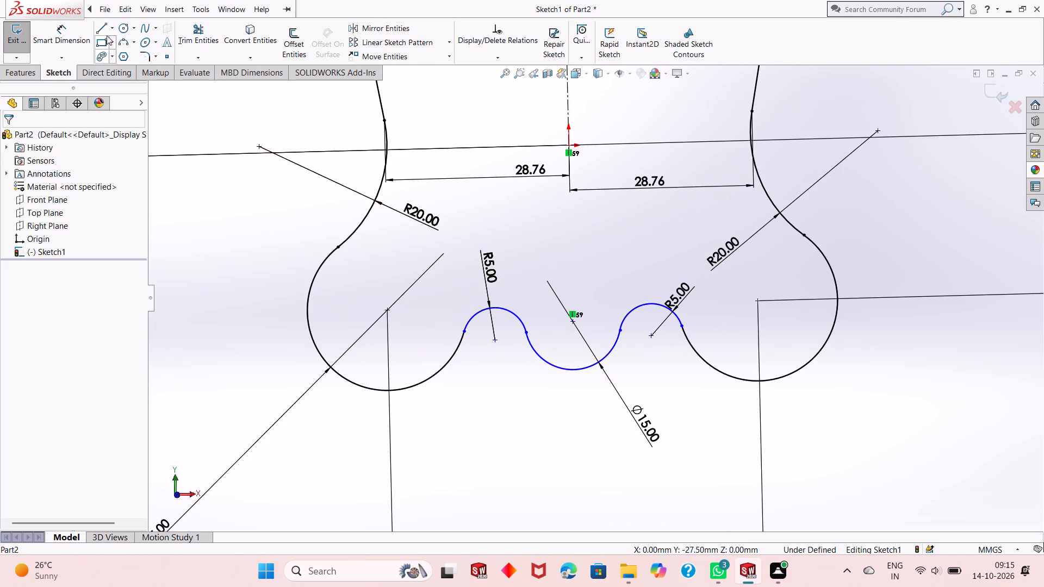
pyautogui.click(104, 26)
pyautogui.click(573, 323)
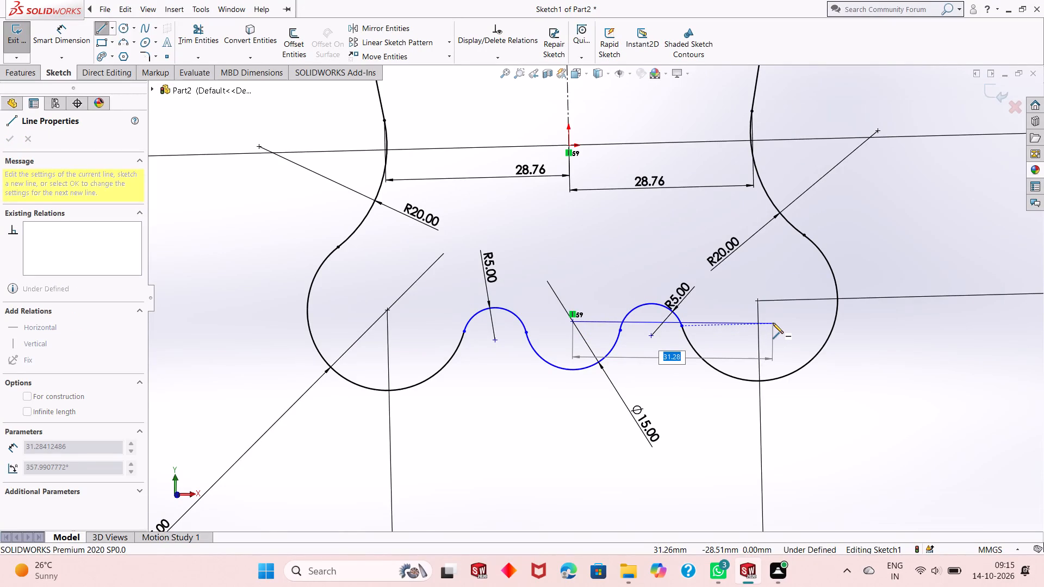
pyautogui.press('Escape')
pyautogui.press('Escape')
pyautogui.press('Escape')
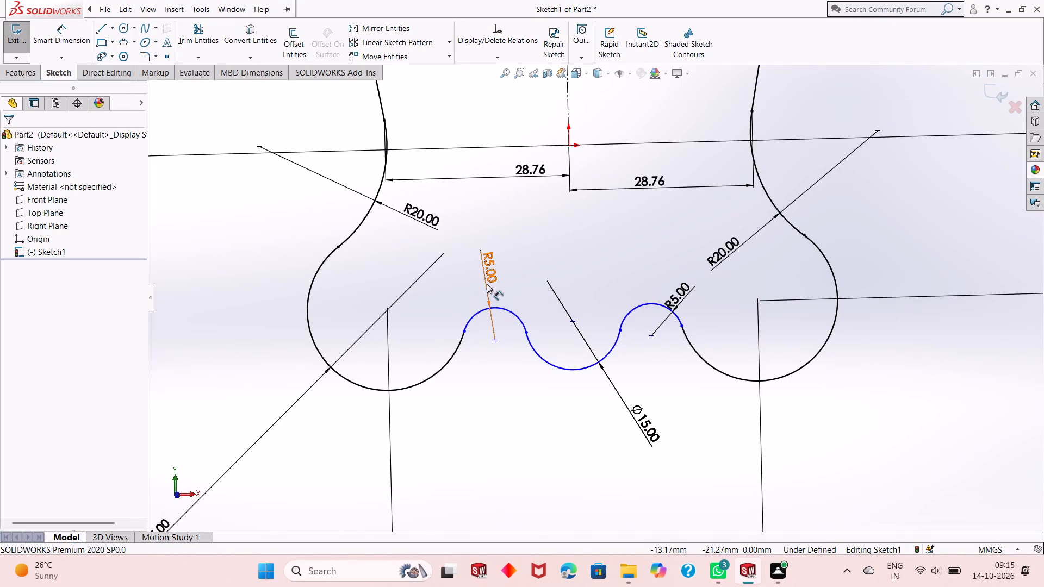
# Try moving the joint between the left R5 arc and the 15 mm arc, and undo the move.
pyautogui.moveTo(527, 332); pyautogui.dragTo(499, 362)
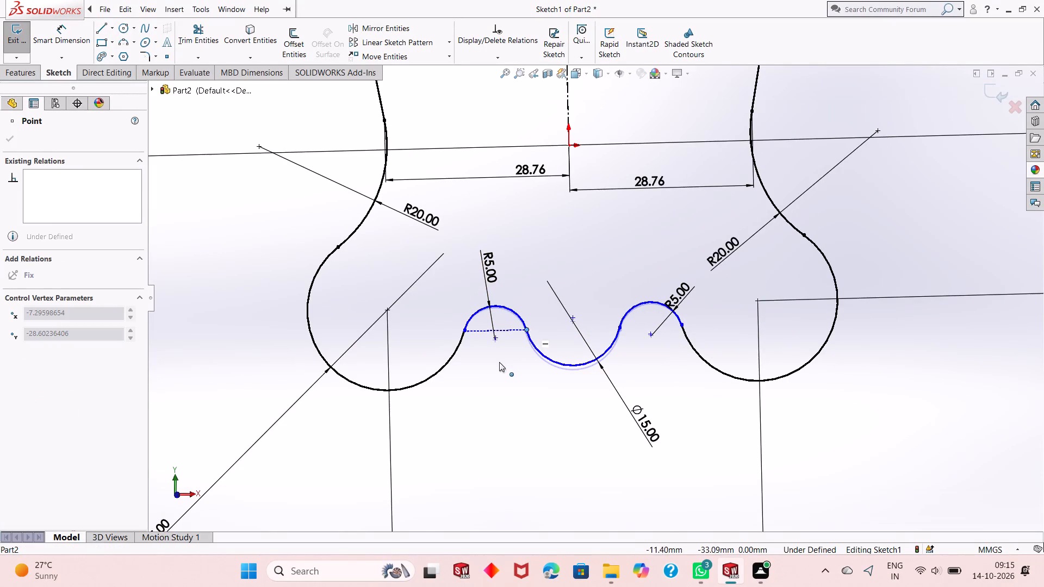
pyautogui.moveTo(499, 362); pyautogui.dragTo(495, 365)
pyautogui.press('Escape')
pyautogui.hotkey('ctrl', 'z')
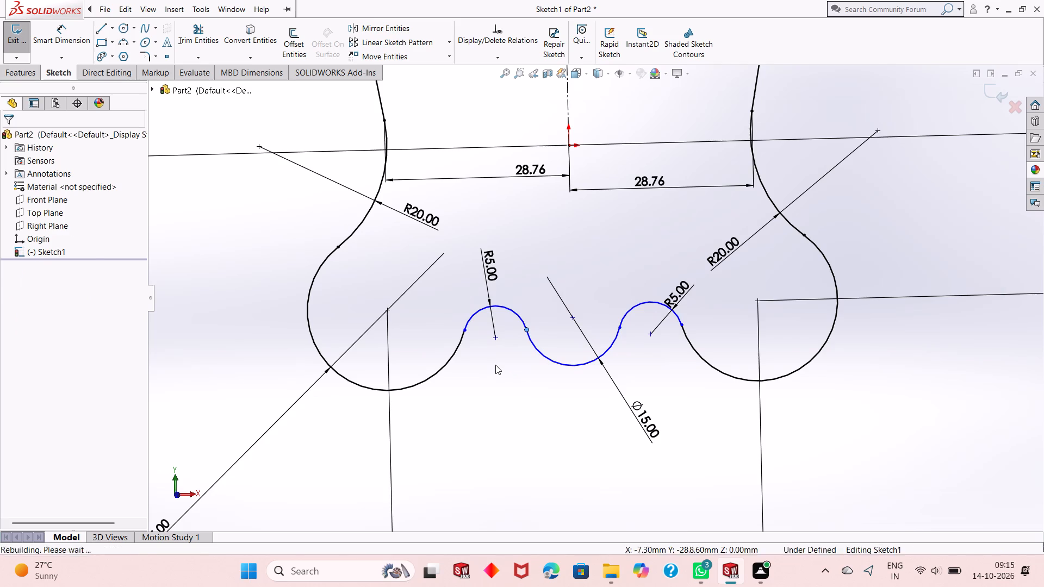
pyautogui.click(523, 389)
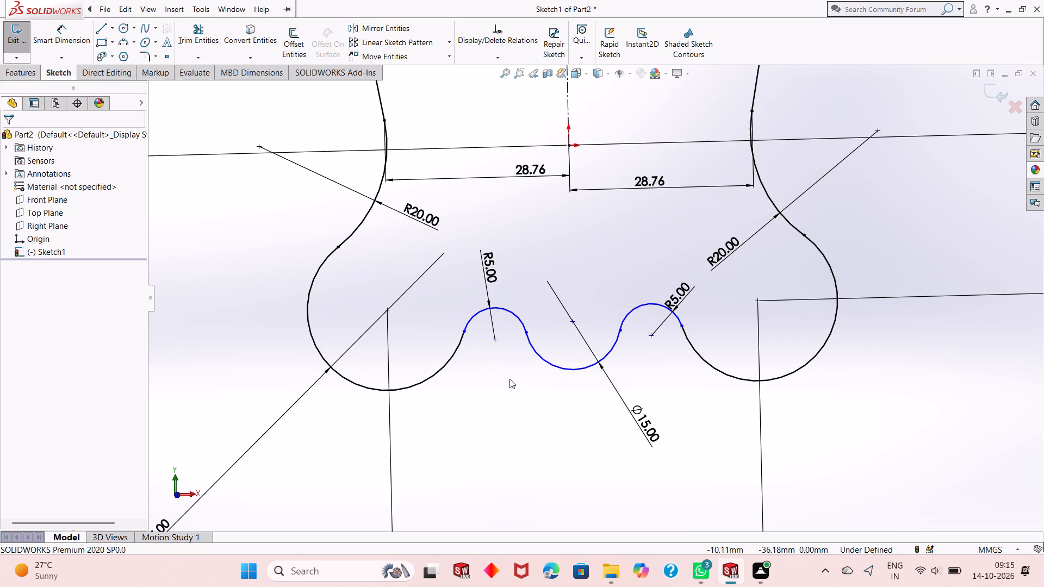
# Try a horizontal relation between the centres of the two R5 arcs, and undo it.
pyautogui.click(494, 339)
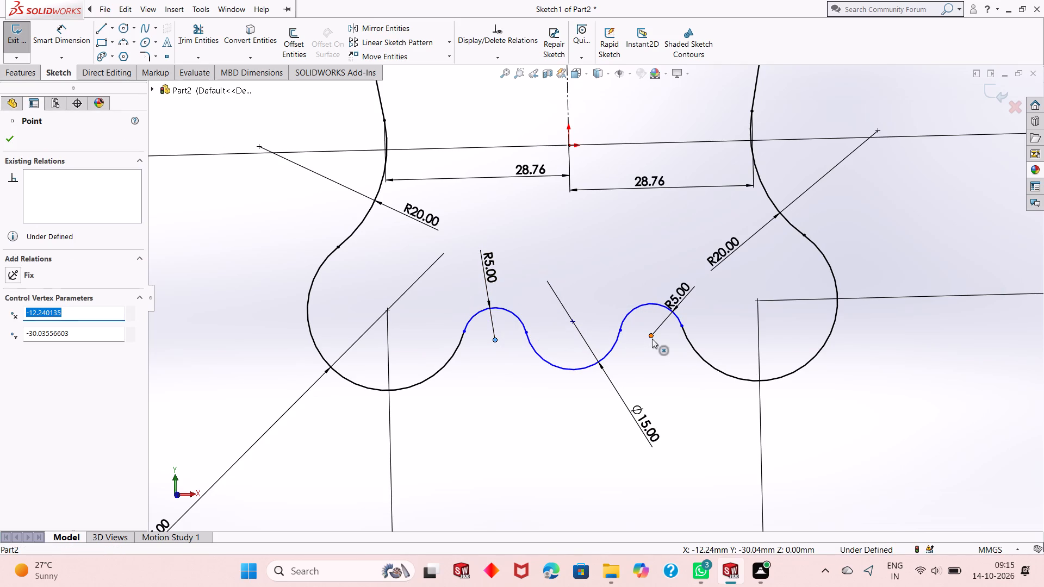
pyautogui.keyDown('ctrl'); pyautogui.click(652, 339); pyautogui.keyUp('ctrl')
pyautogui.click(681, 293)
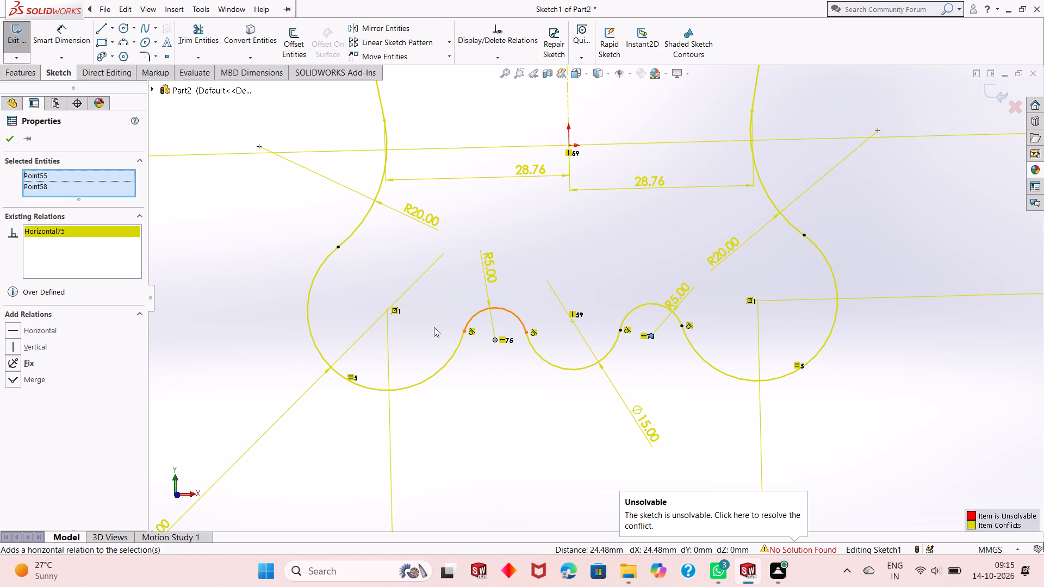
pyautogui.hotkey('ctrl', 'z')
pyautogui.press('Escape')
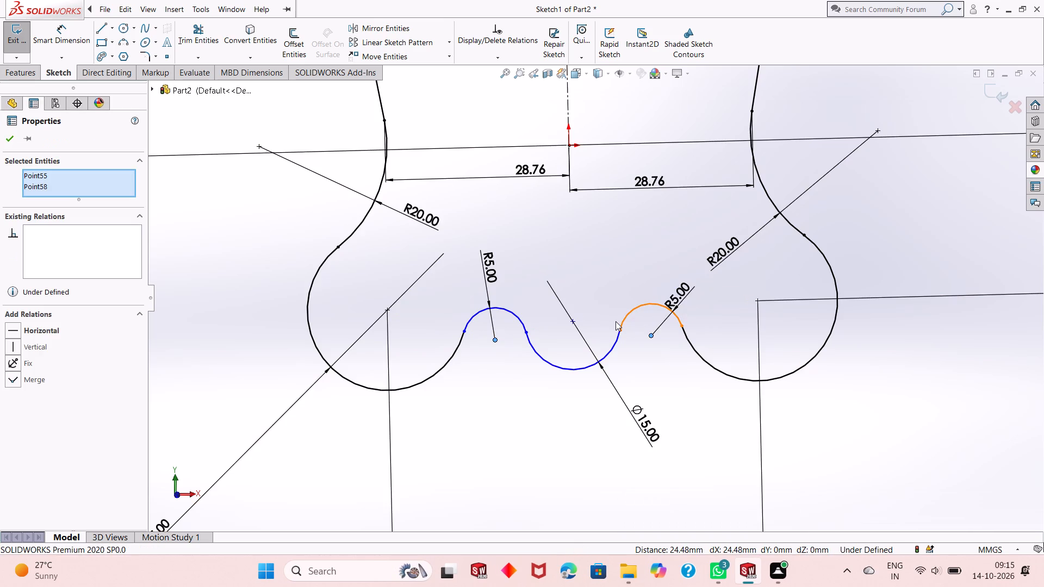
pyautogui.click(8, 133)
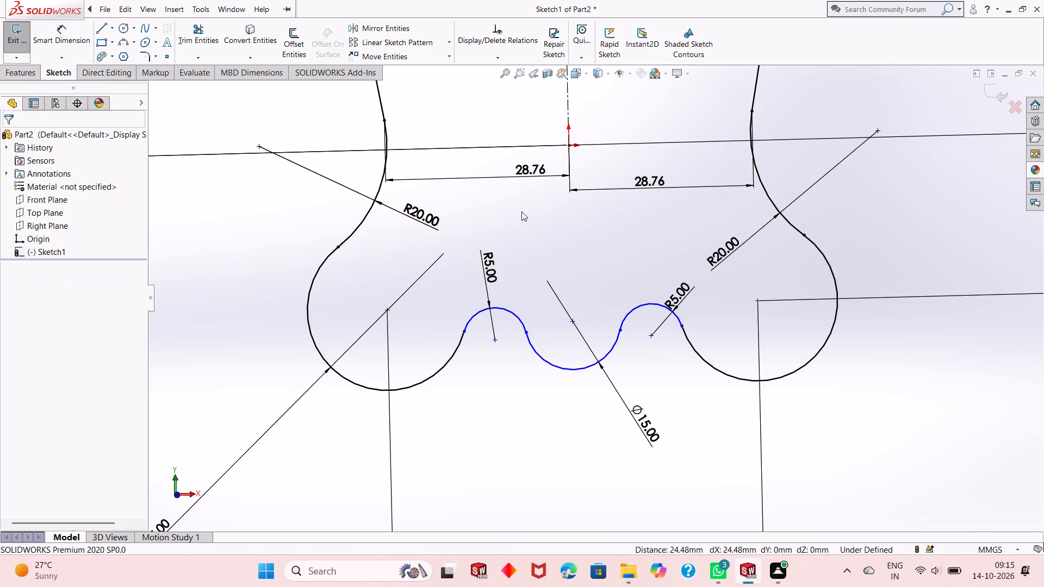
# Apply a vertical relation between the 15 mm arc's centre and the origin.
pyautogui.scroll(1, 564, 353)
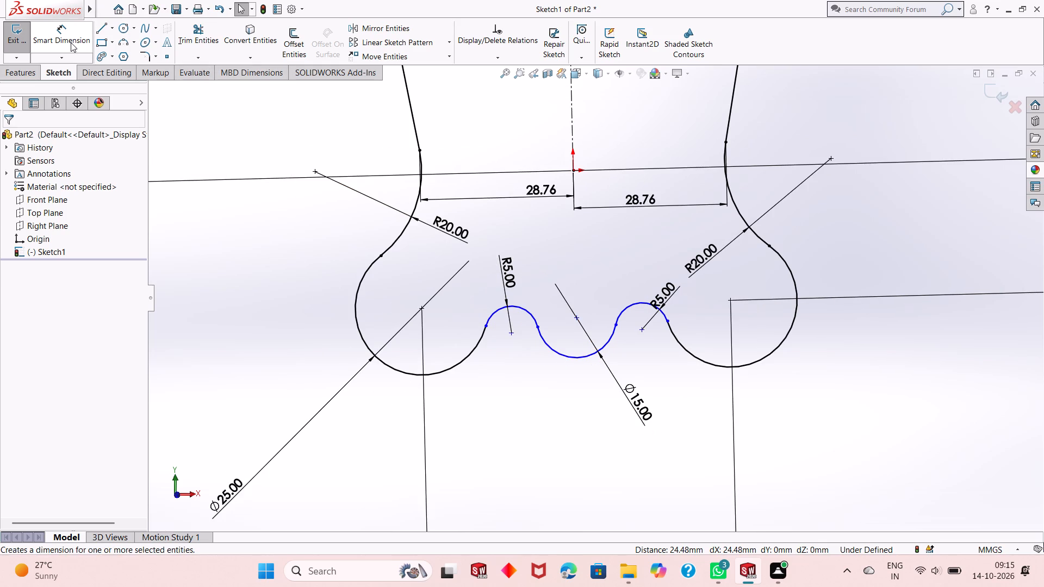
pyautogui.click(574, 319)
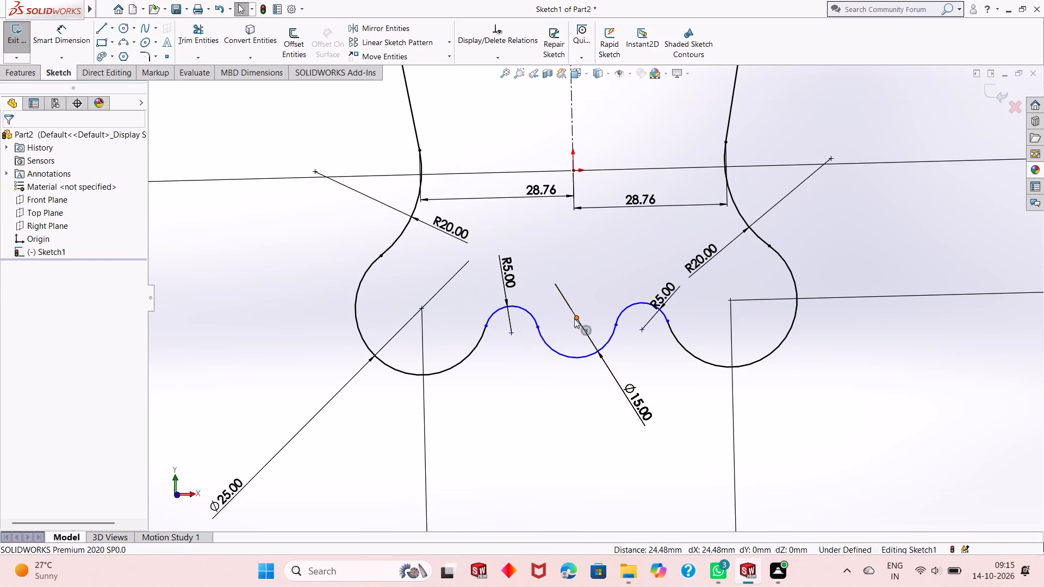
pyautogui.keyDown('ctrl'); pyautogui.click(575, 172); pyautogui.keyUp('ctrl')
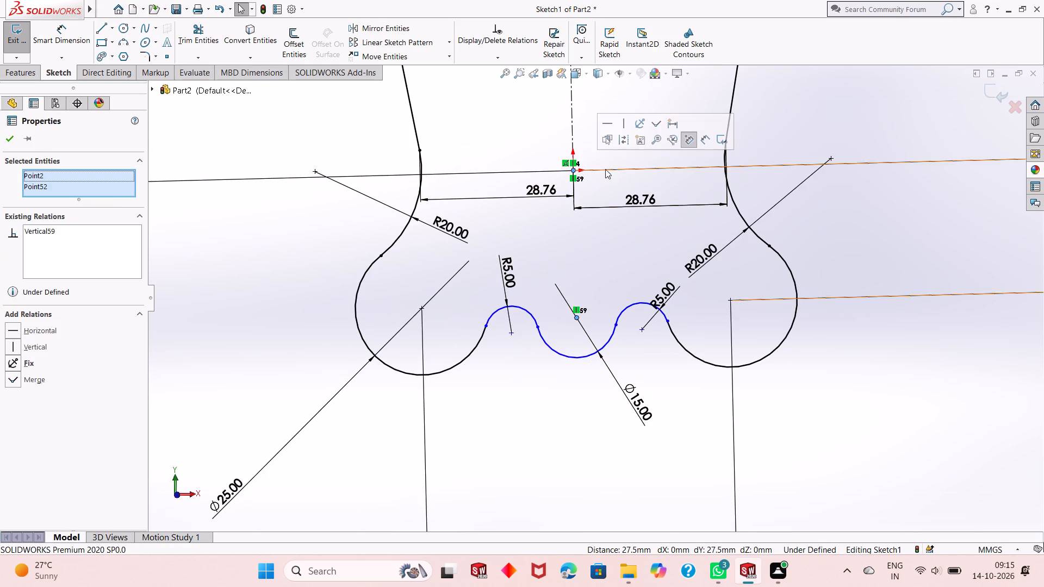
pyautogui.click(625, 123)
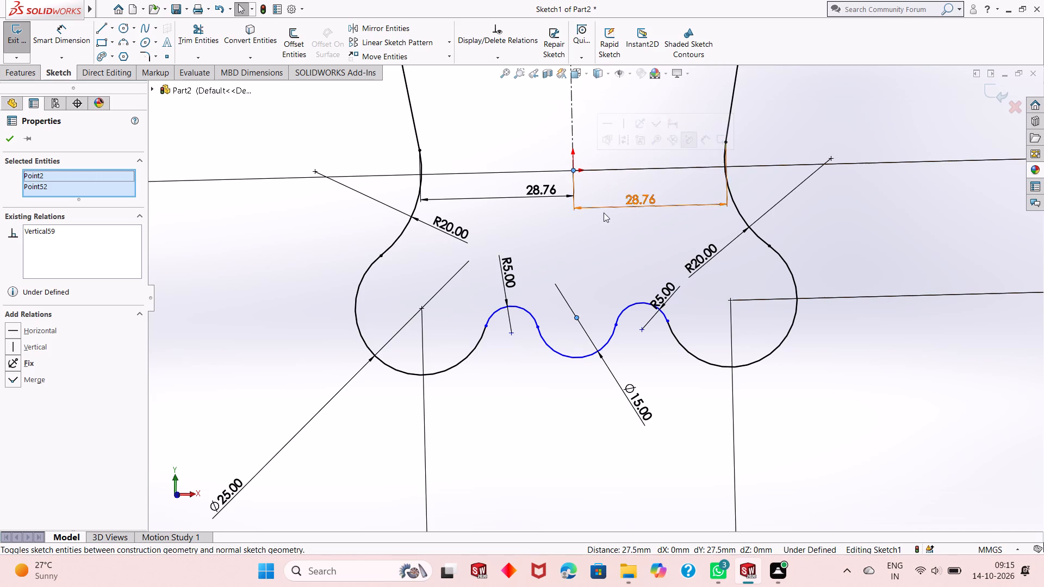
pyautogui.click(9, 142)
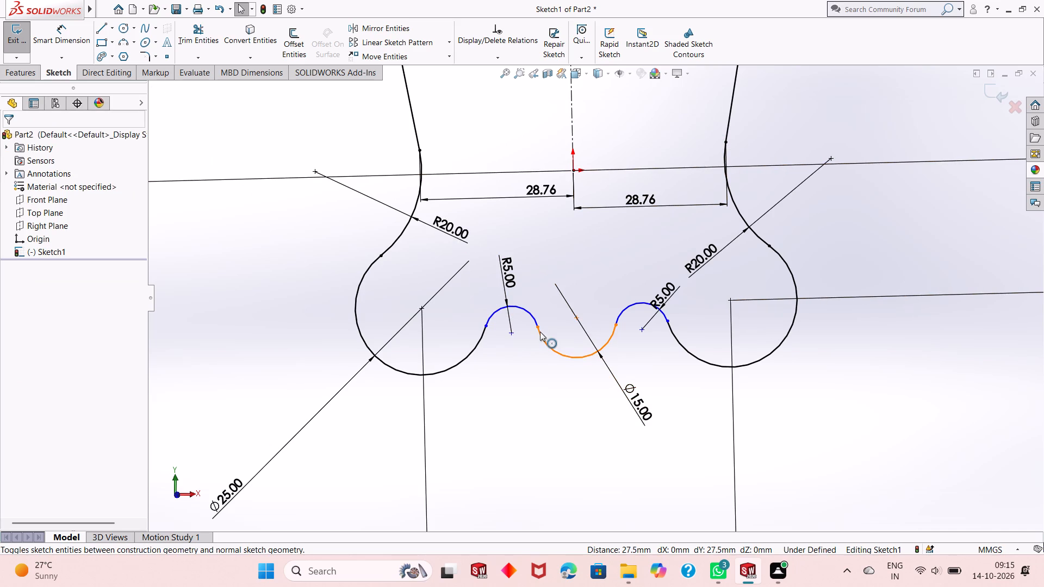
# Dimension the vertical distance between the 15 mm arc's centre and the origin, accepting the proposed value.
pyautogui.click(67, 38)
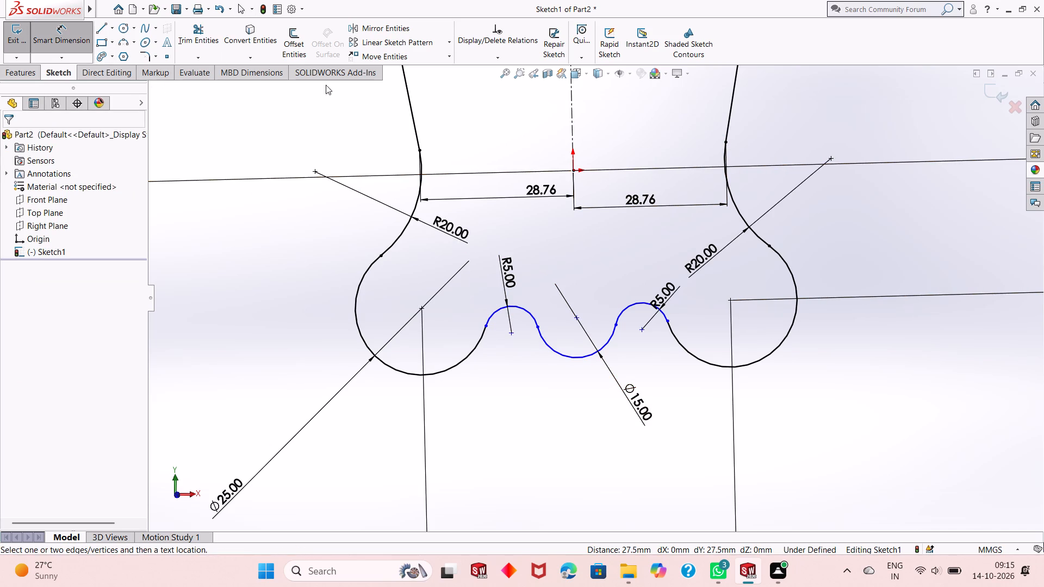
pyautogui.click(574, 319)
pyautogui.click(573, 171)
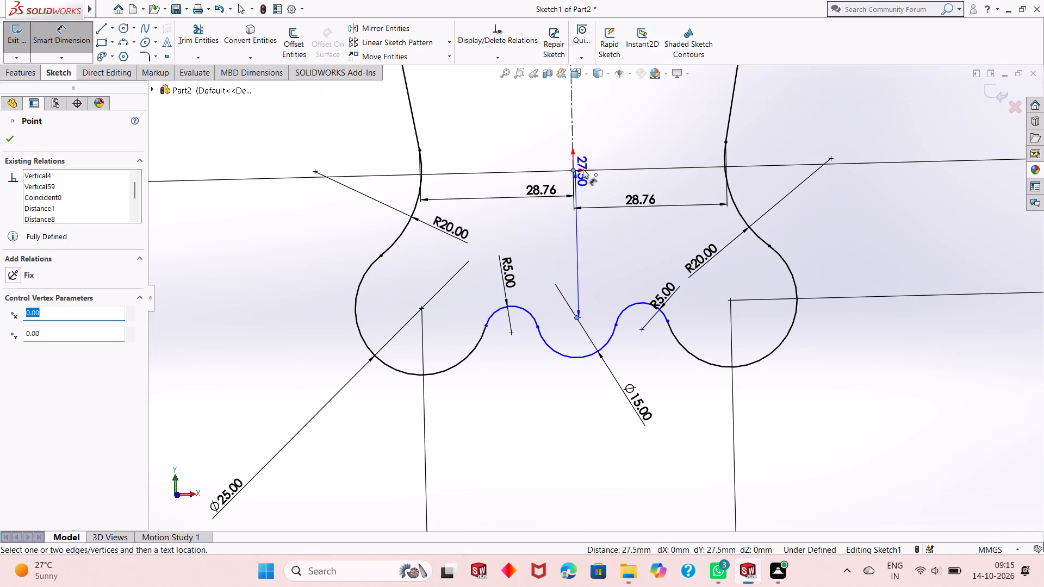
pyautogui.click(901, 181)
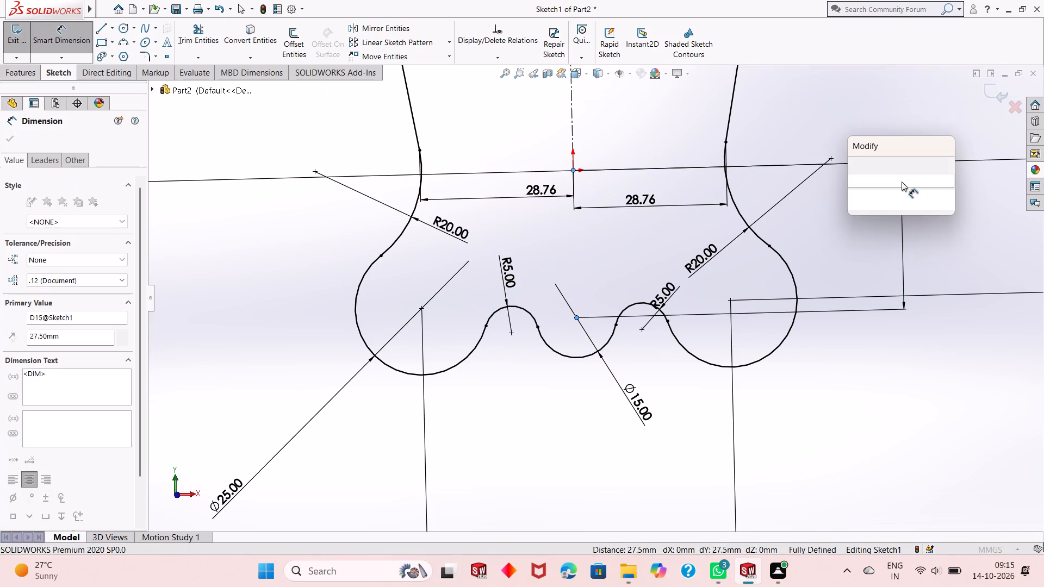
pyautogui.press('Return')
pyautogui.rightClick(839, 116)
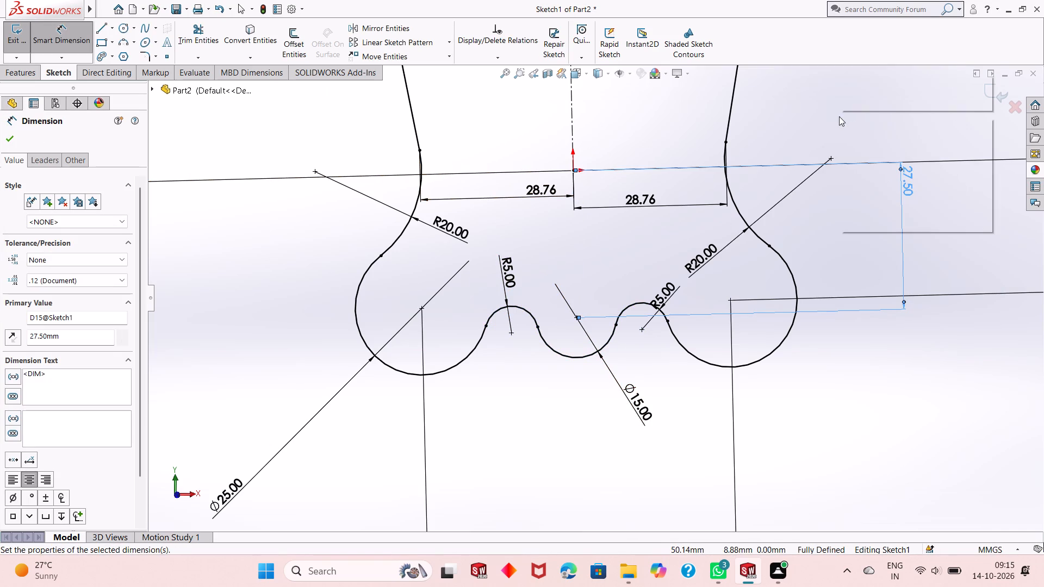
pyautogui.click(851, 151)
# Extrude the main plate region of the base sketch 10 mm as a blind boss, leaving out the two upper circles.
pyautogui.scroll(3, 677, 222)
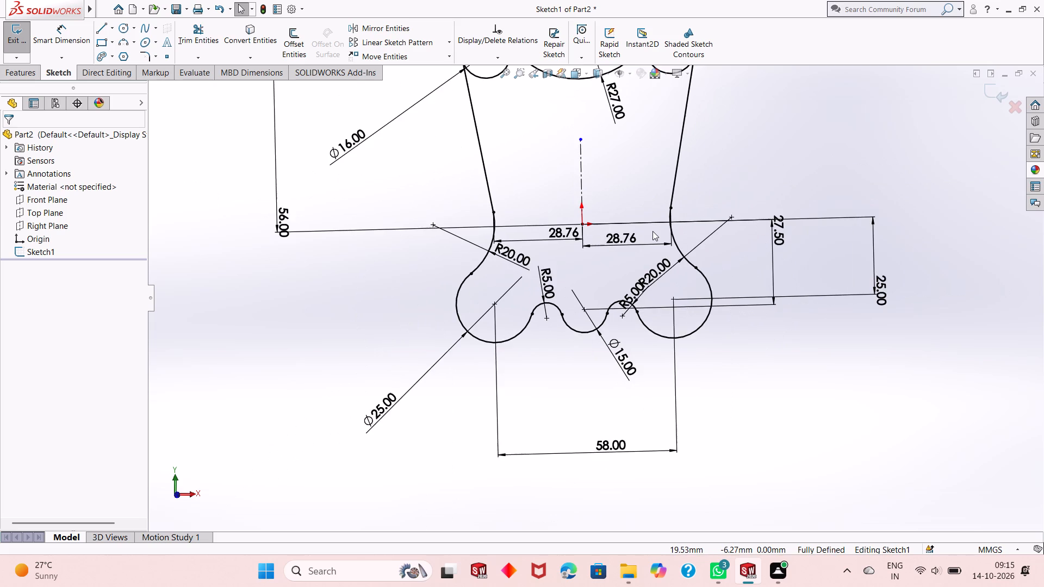
pyautogui.scroll(1, 652, 231)
pyautogui.scroll(-1, 640, 165)
pyautogui.scroll(2, 613, 178)
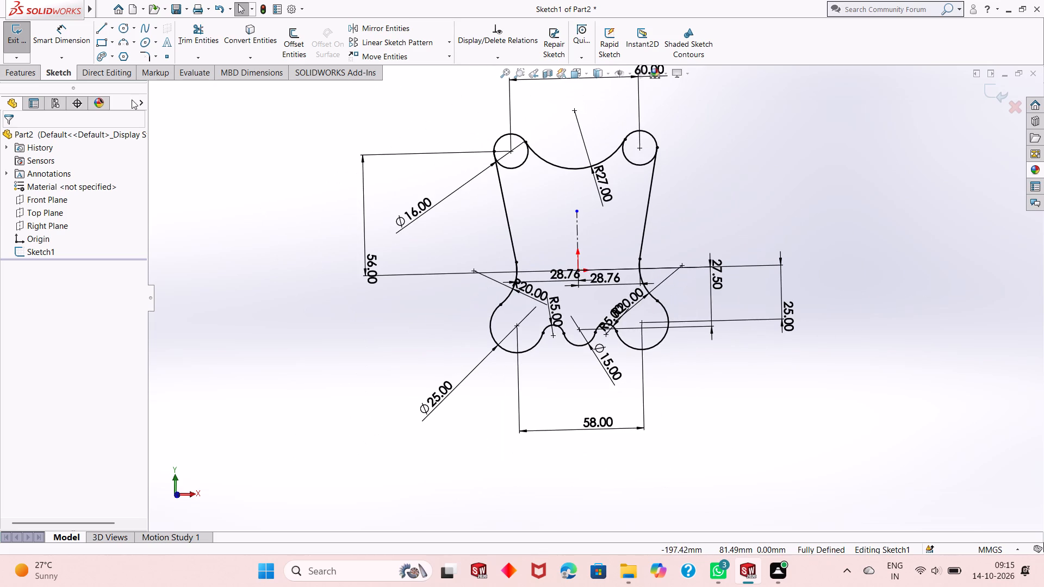
pyautogui.click(14, 72)
pyautogui.click(13, 47)
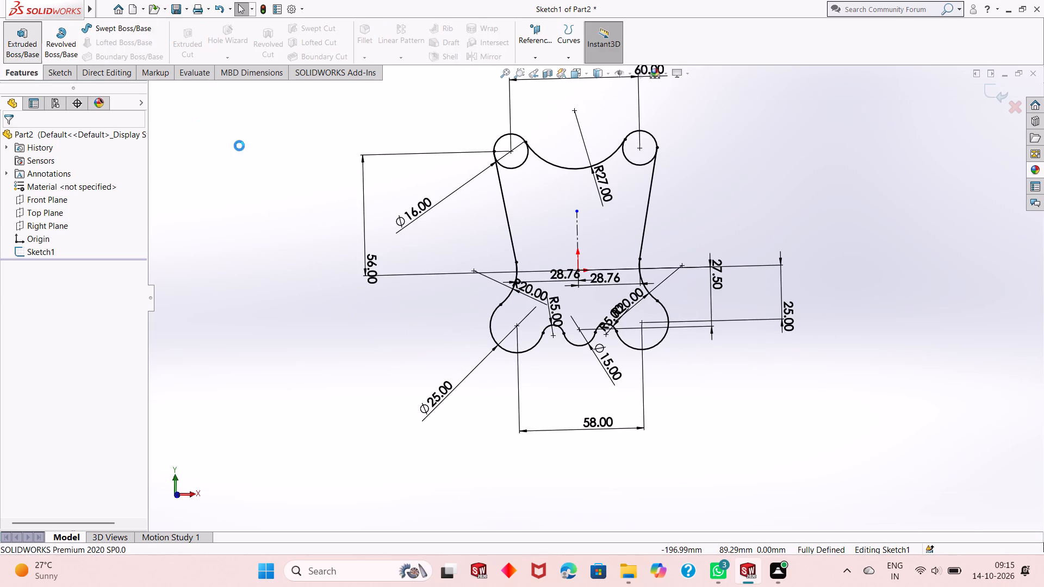
pyautogui.click(629, 275)
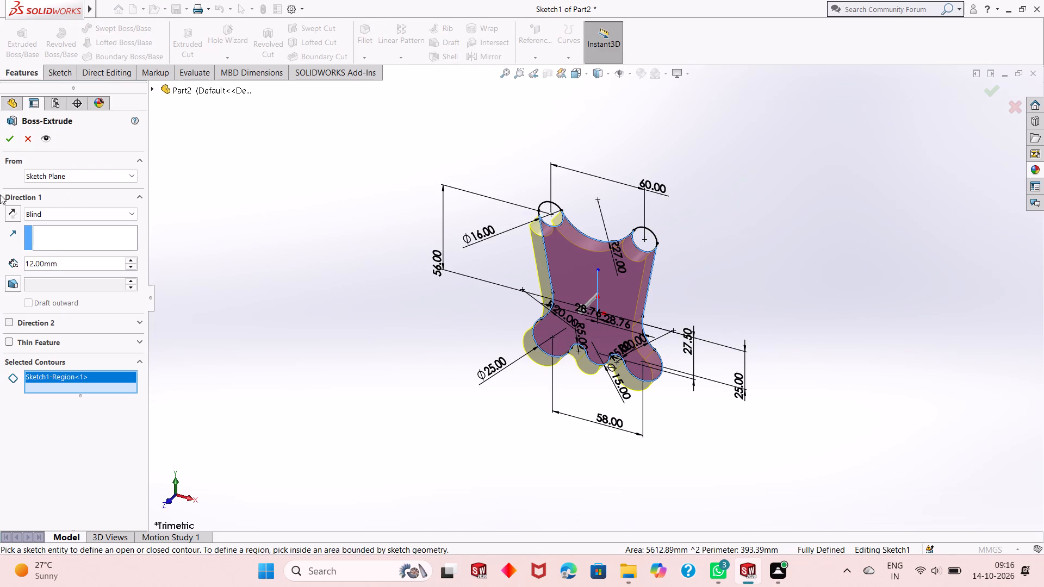
pyautogui.doubleClick(67, 264)
pyautogui.write('10')
pyautogui.press('Return')
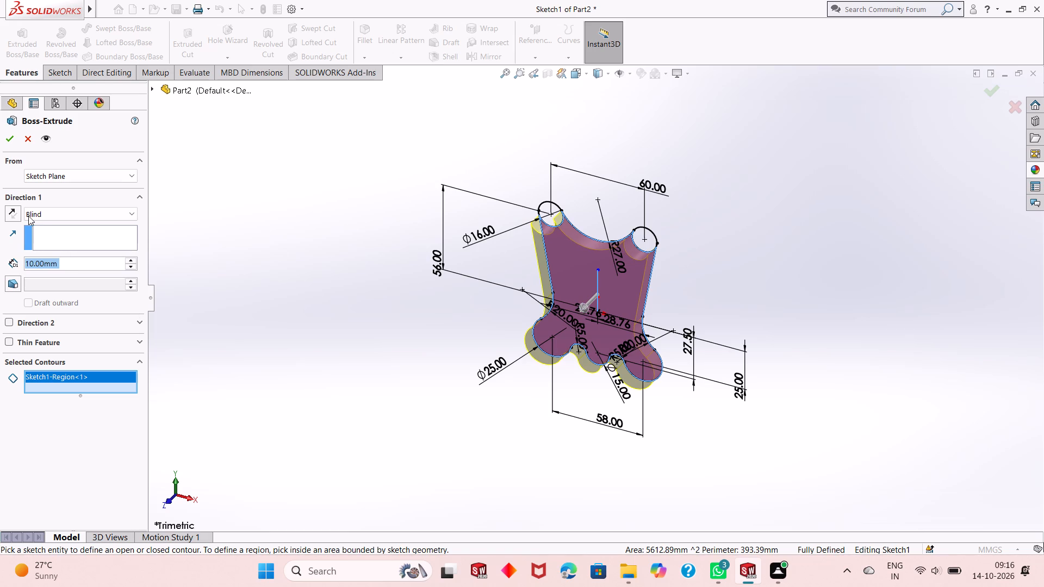
pyautogui.click(8, 141)
# Extrude the two 16 mm circle regions at the plate's upper corners 15 mm from Sketch1, merged with the plate.
pyautogui.click(23, 45)
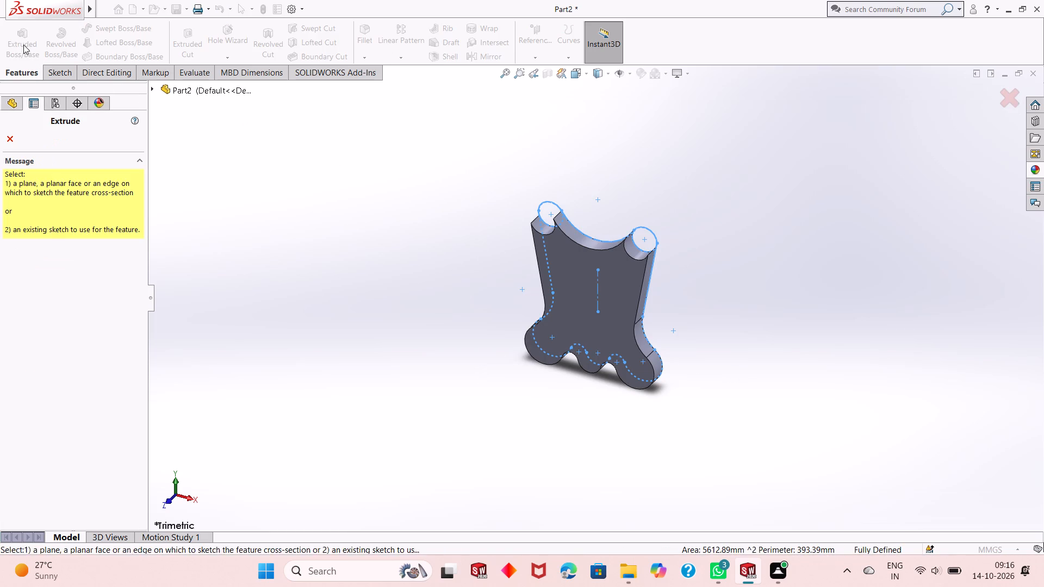
pyautogui.click(542, 215)
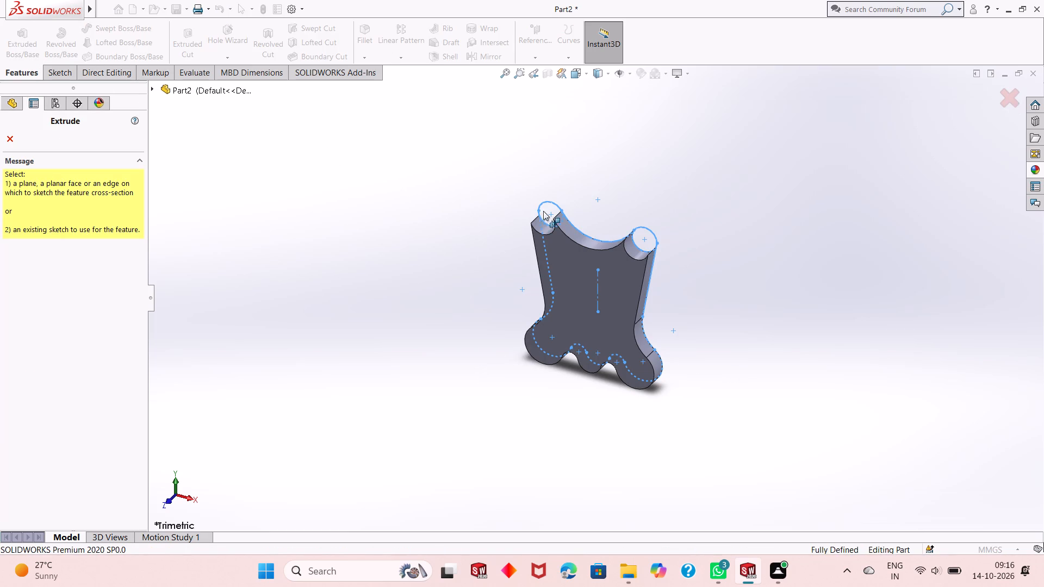
pyautogui.click(548, 203)
pyautogui.click(154, 90)
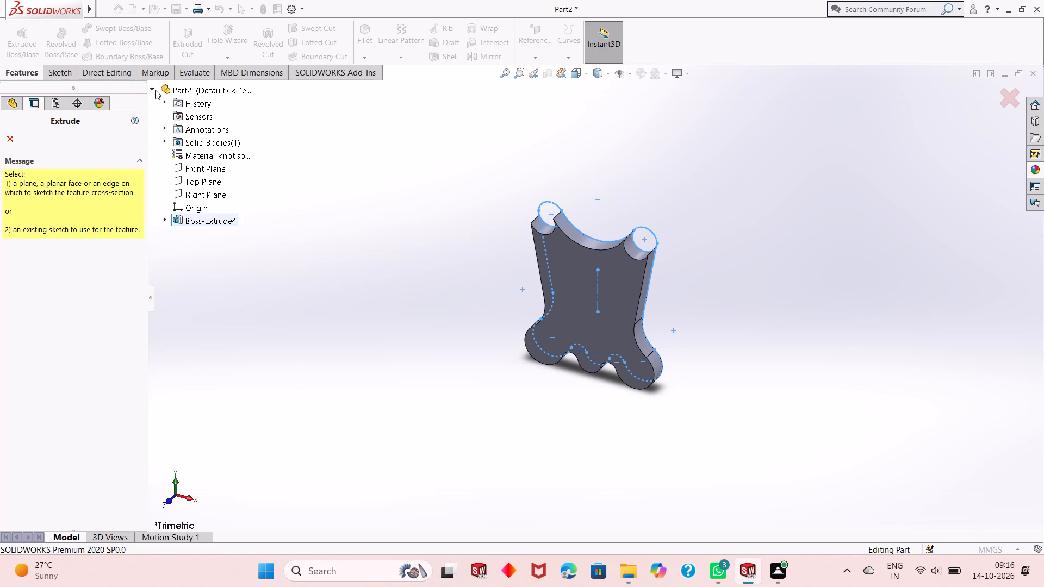
pyautogui.click(163, 217)
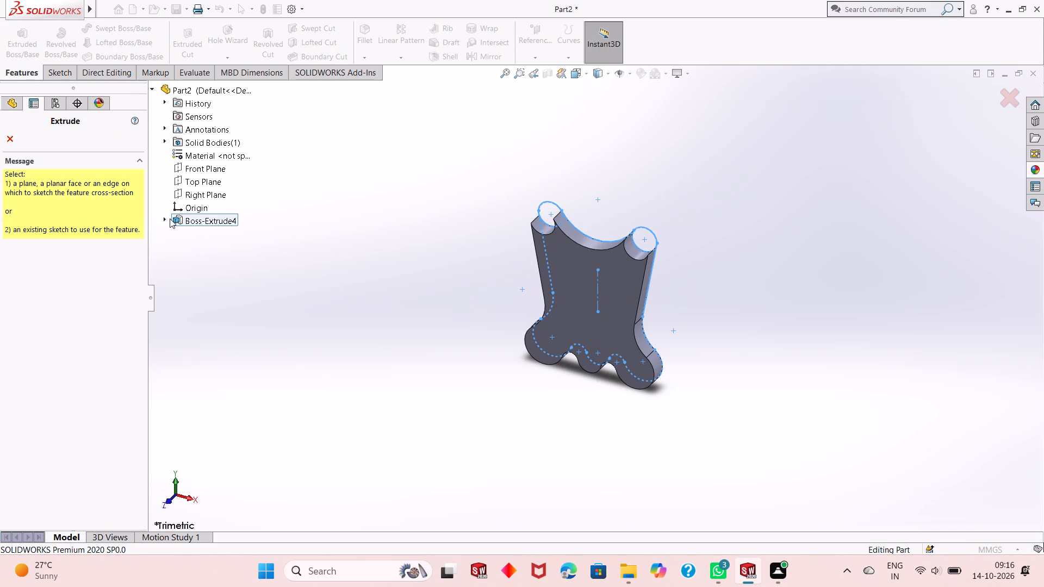
pyautogui.click(170, 218)
pyautogui.click(195, 233)
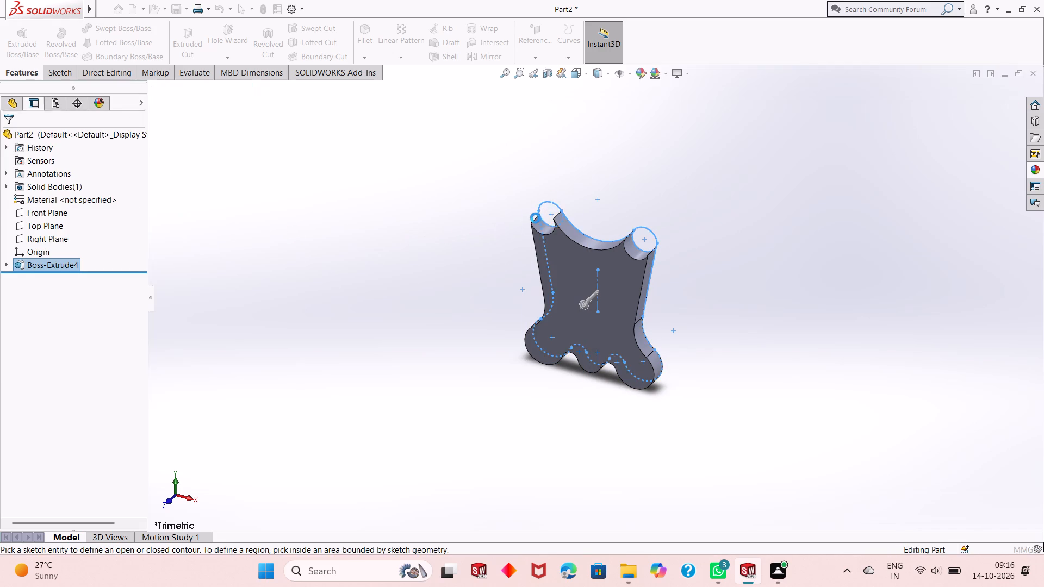
pyautogui.click(548, 218)
pyautogui.click(637, 236)
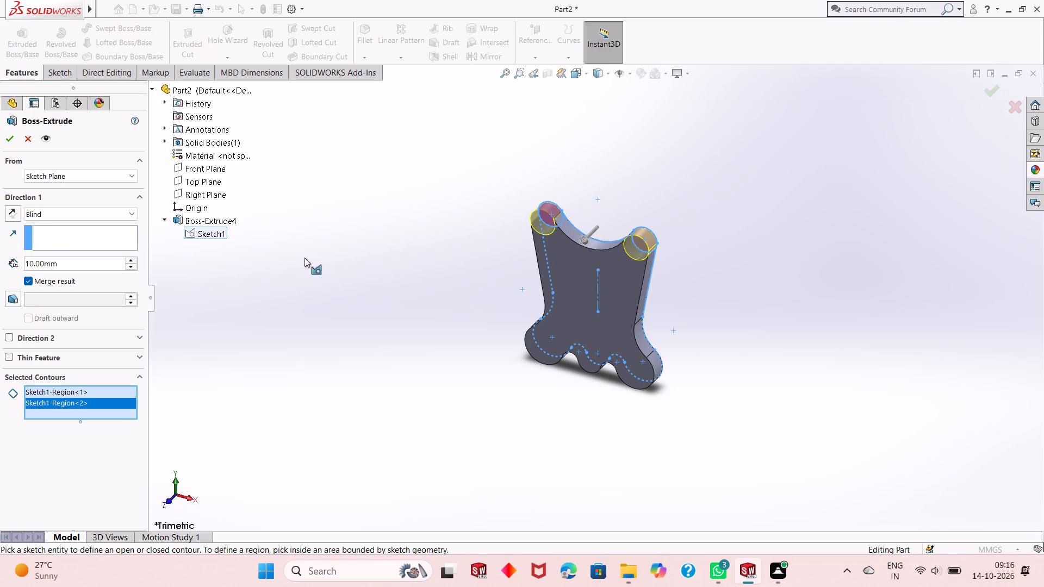
pyautogui.doubleClick(80, 265)
pyautogui.write('15')
pyautogui.press('Return')
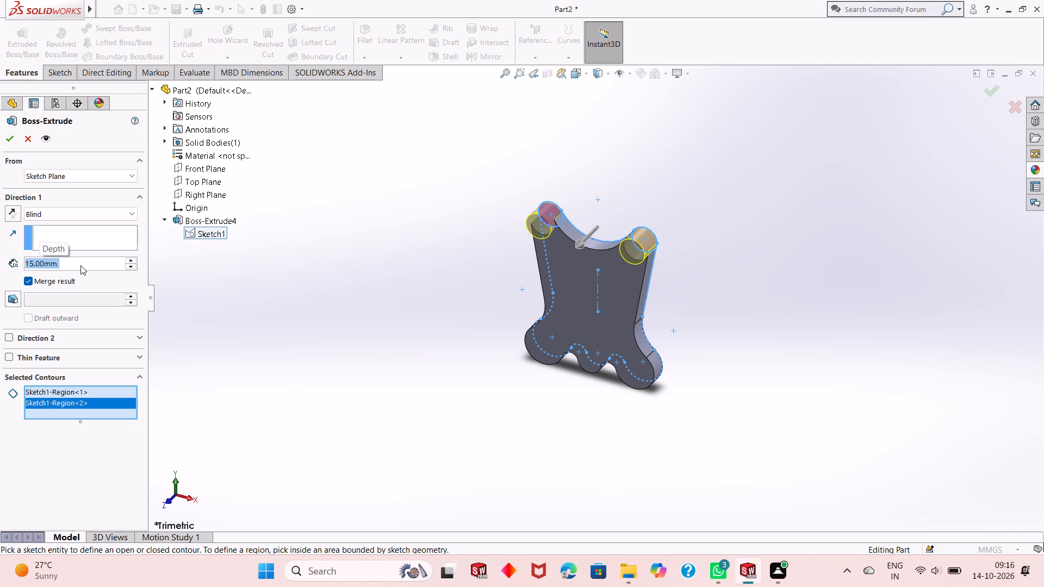
pyautogui.click(11, 139)
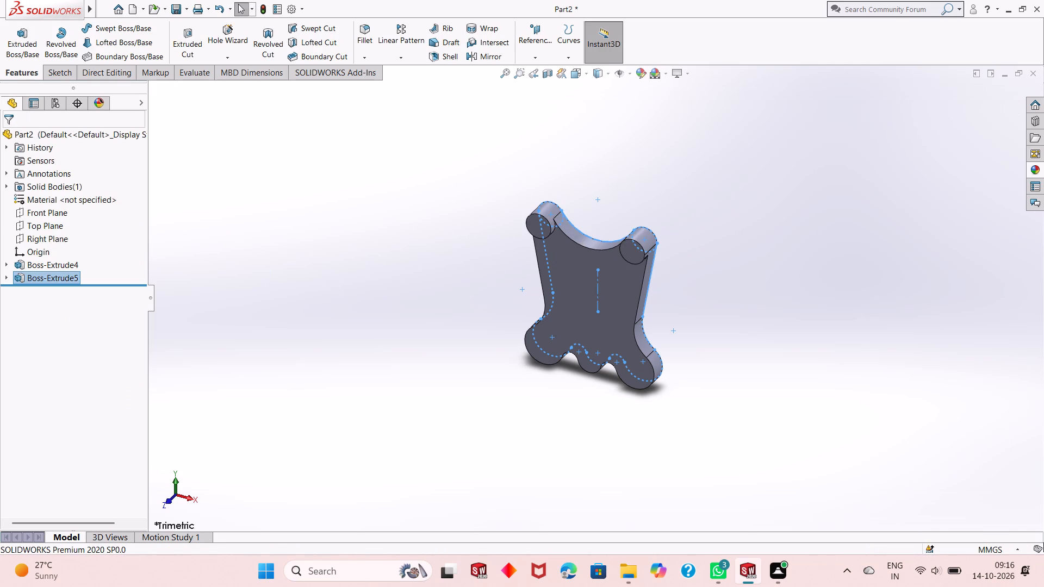
# Start a sketch on the plate's front face and draw a circle centred on the origin, slightly narrower than the plate's waist.
pyautogui.click(455, 302)
pyautogui.scroll(-3, 673, 277)
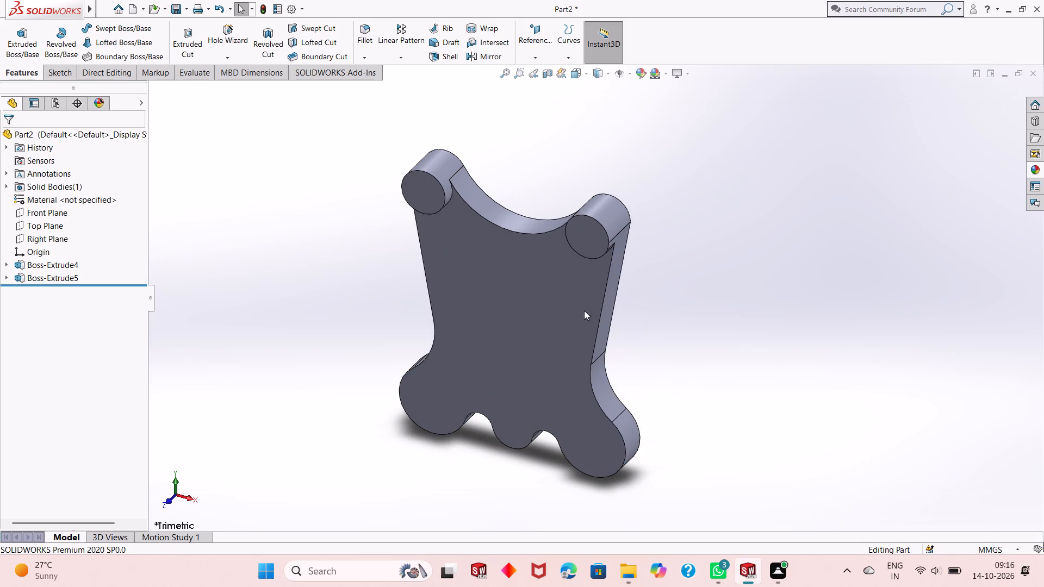
pyautogui.scroll(1, 540, 319)
pyautogui.moveTo(535, 319); pyautogui.dragTo(532, 303, button='middle')
pyautogui.click(526, 295)
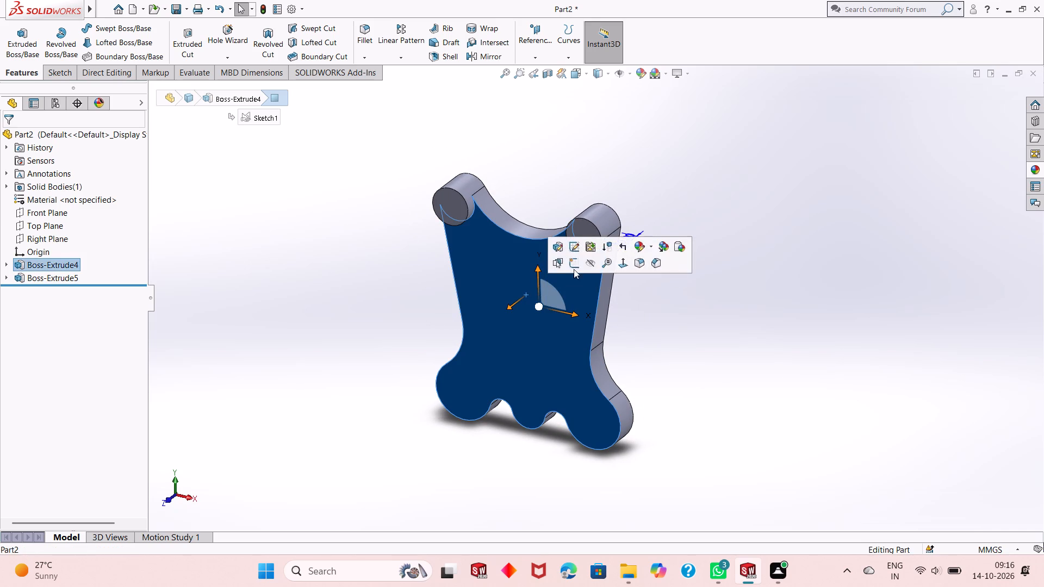
pyautogui.click(576, 267)
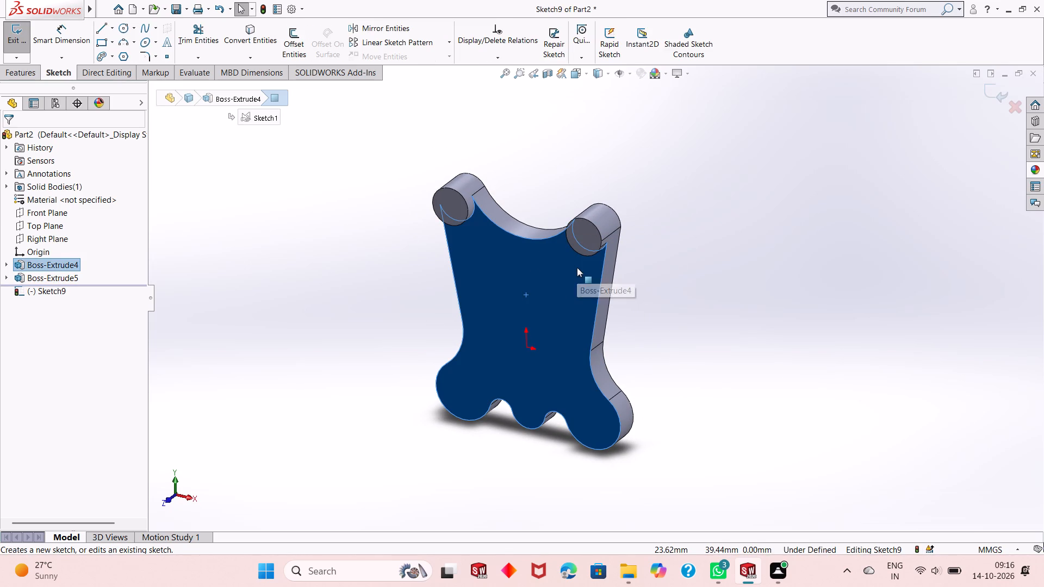
pyautogui.hotkey('ctrl', '8')
pyautogui.scroll(3, 581, 319)
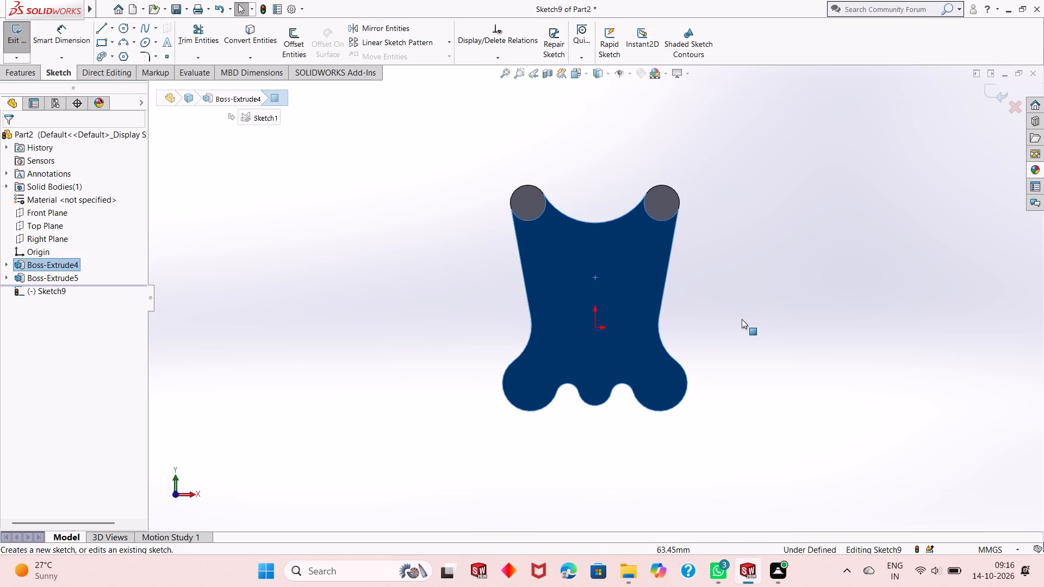
pyautogui.click(742, 319)
pyautogui.scroll(-2, 627, 329)
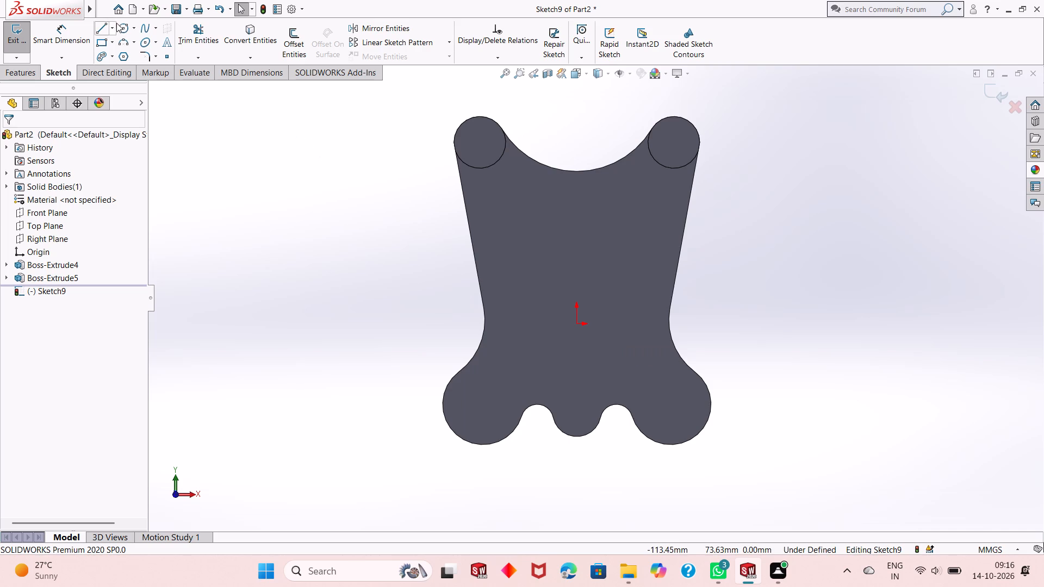
pyautogui.click(123, 26)
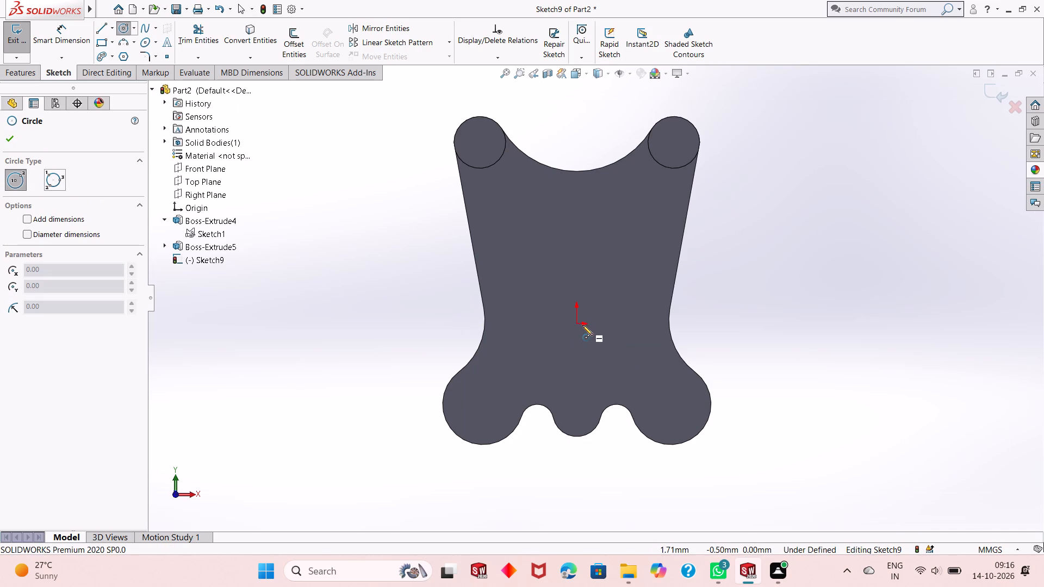
pyautogui.click(577, 325)
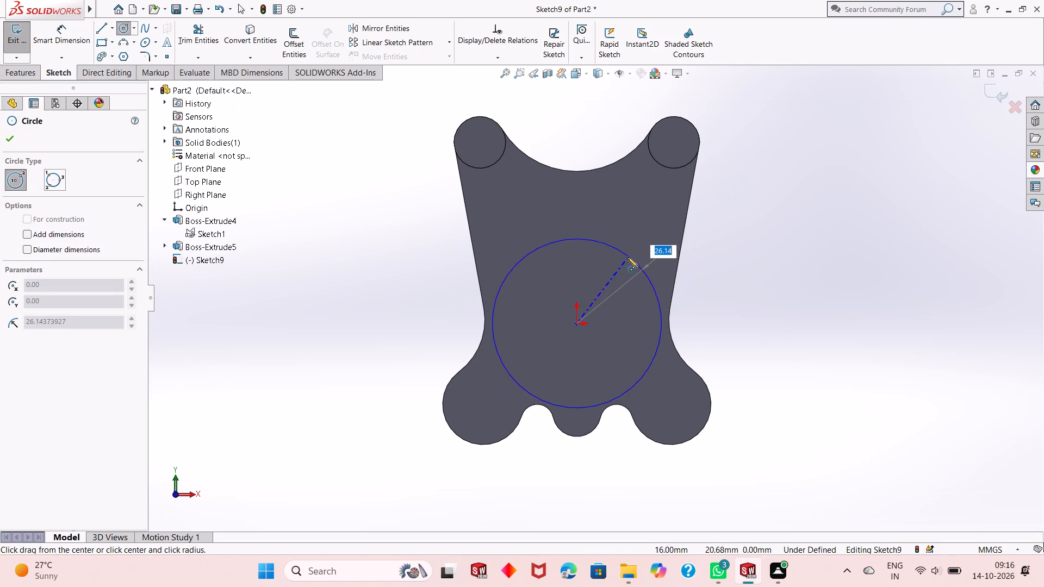
pyautogui.click(626, 258)
pyautogui.rightClick(709, 252)
pyautogui.click(726, 260)
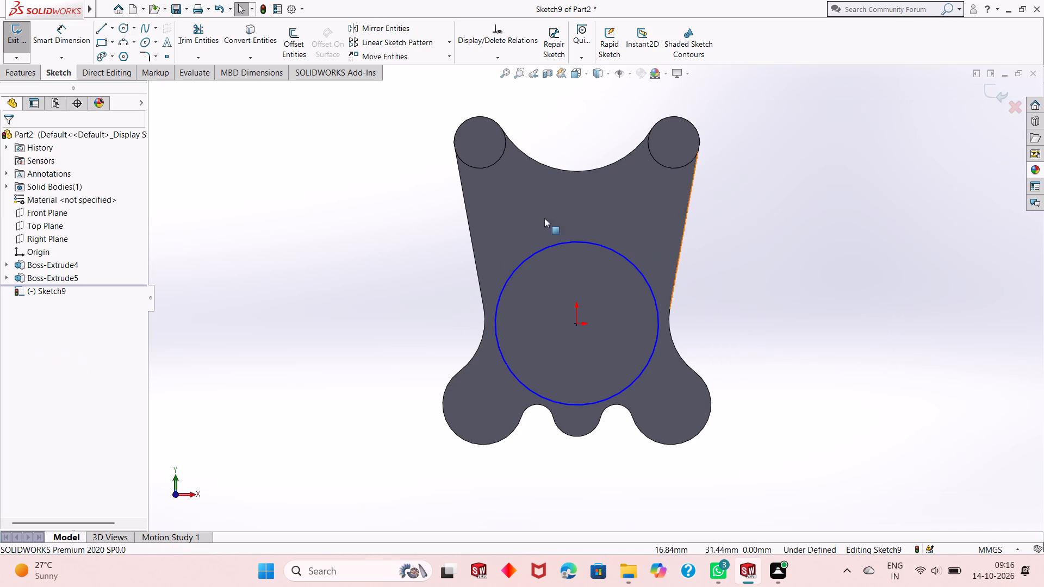
# Dimension the circle around the origin to a diameter of 55 mm.
pyautogui.click(73, 44)
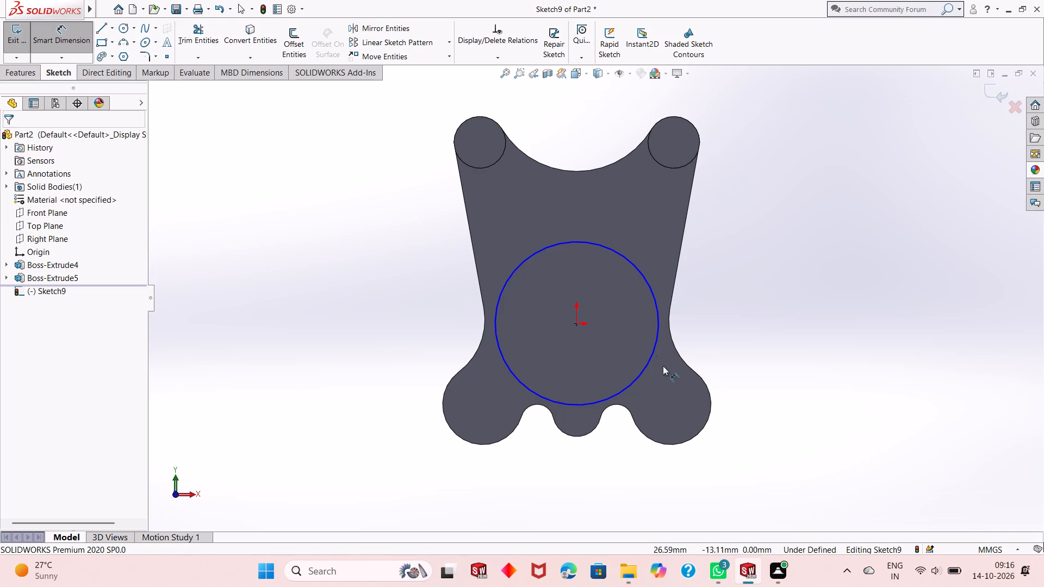
pyautogui.click(655, 354)
pyautogui.click(928, 400)
pyautogui.write('55')
pyautogui.press('Return')
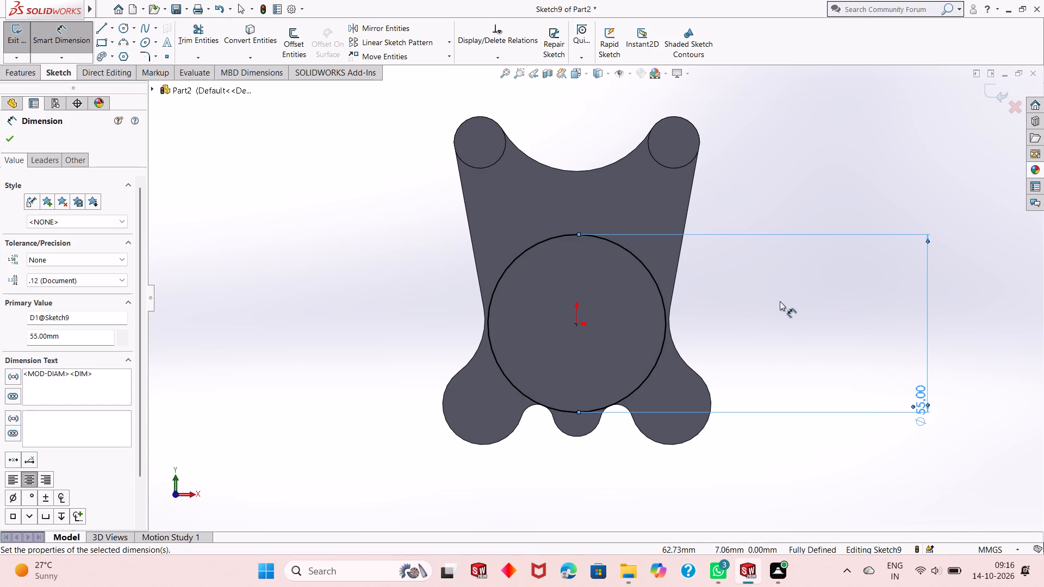
pyautogui.rightClick(780, 302)
pyautogui.click(802, 338)
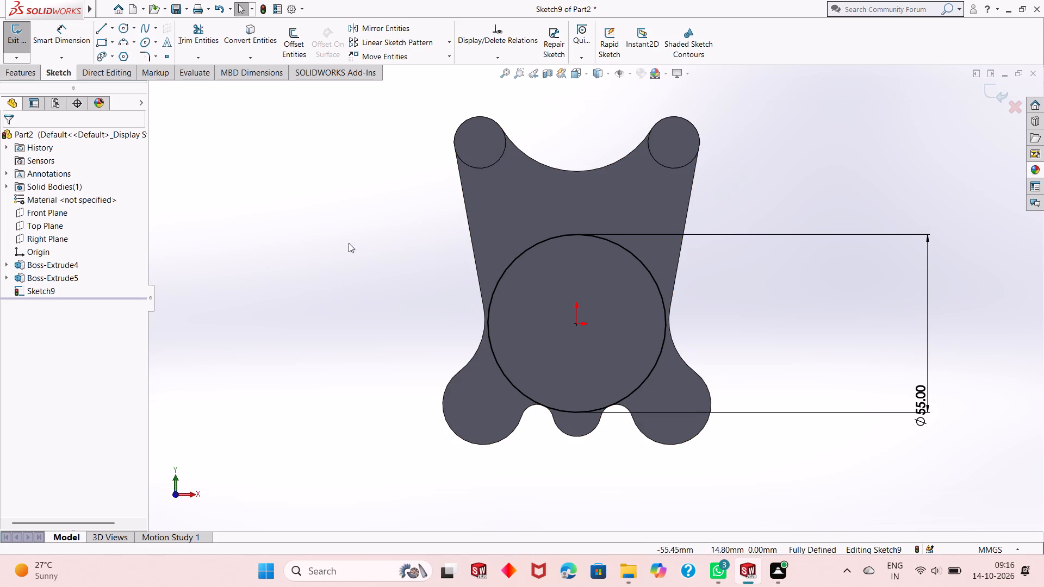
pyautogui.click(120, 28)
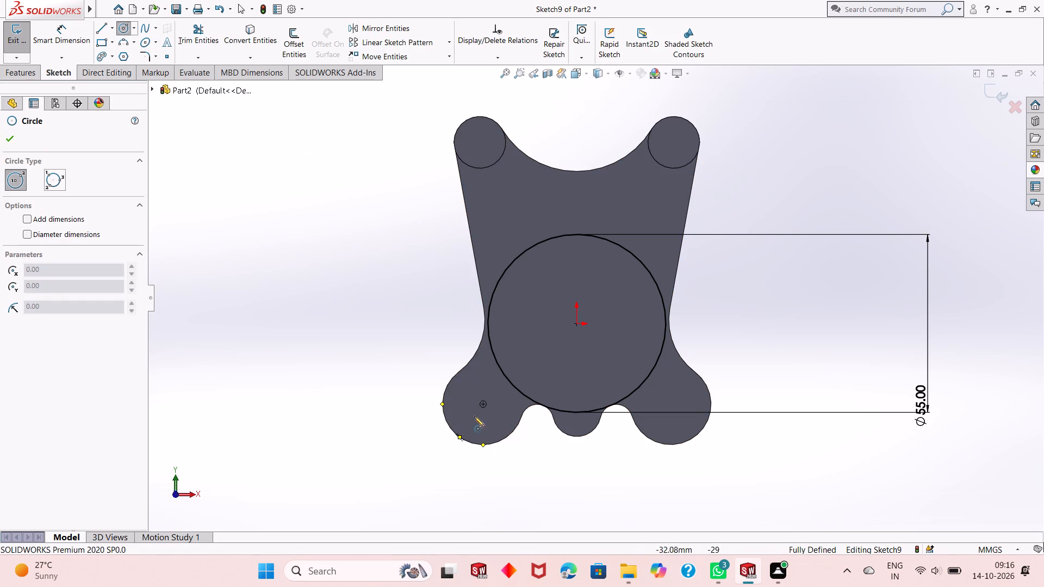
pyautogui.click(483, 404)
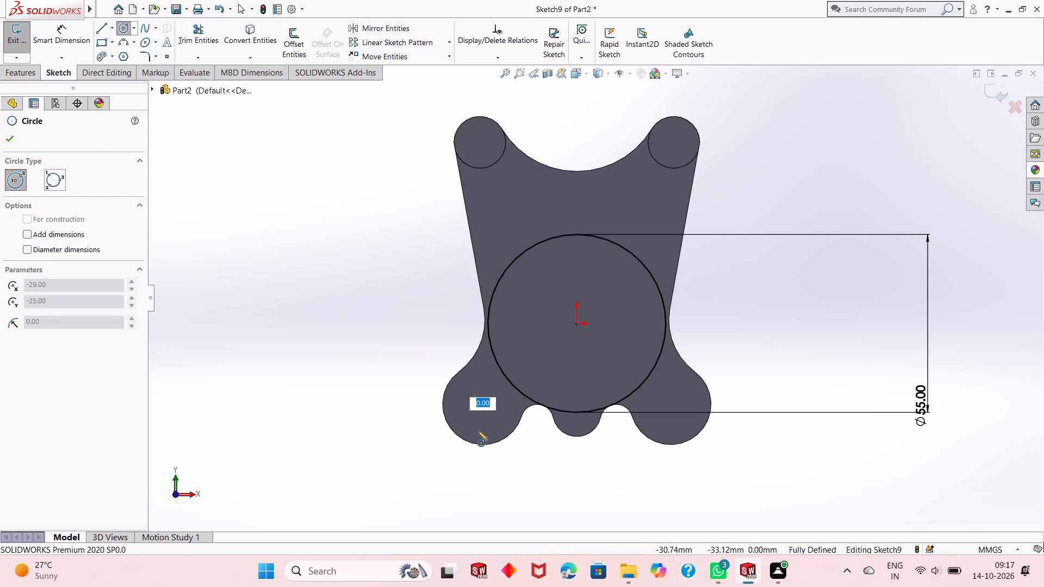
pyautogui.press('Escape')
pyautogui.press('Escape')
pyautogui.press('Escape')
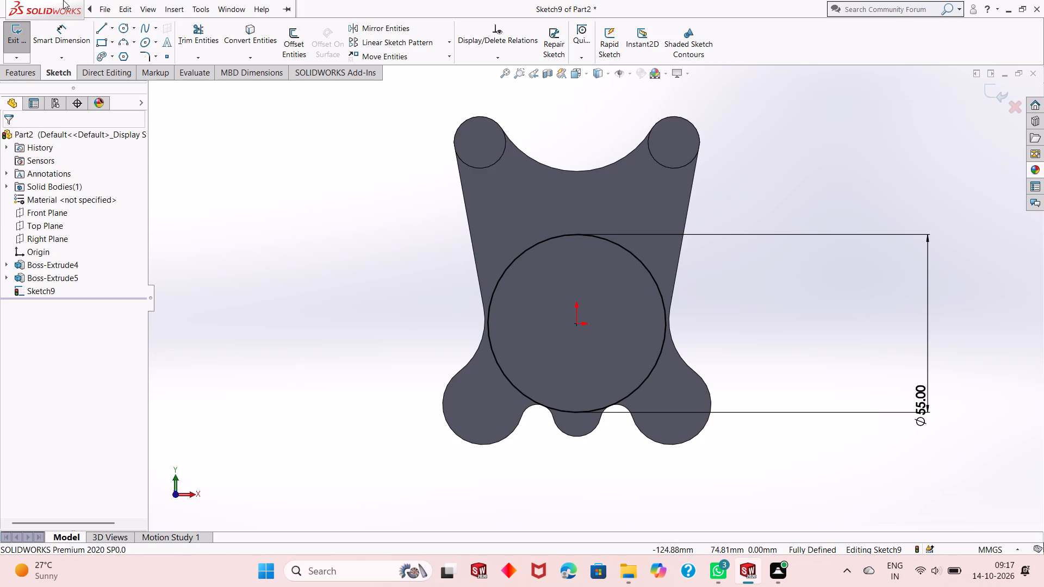
# Draw a 12.5 mm radius circle concentric with the plate's lower-left lobe, matching the lobe's outer edge.
pyautogui.click(122, 27)
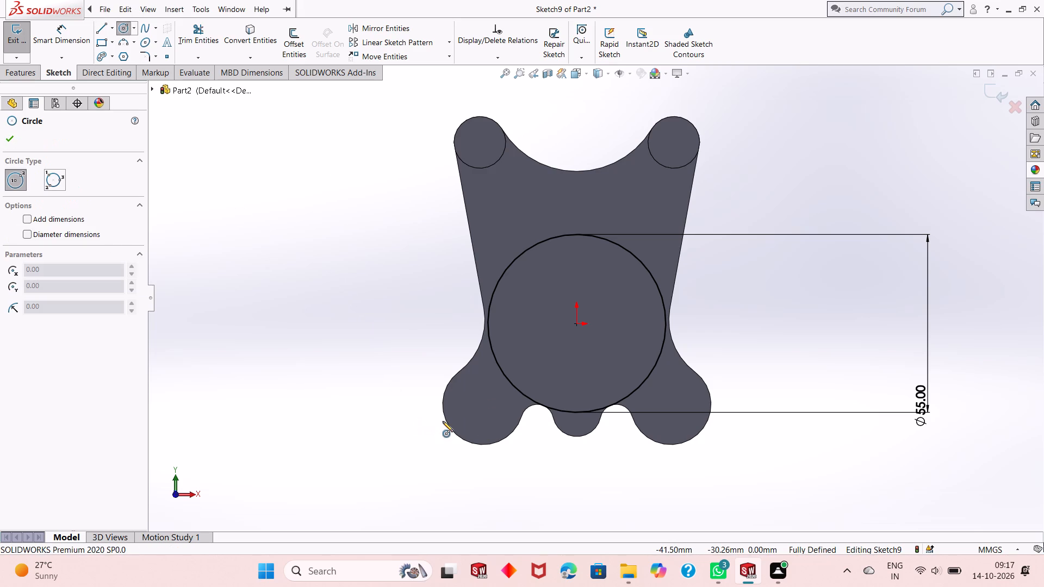
pyautogui.click(486, 403)
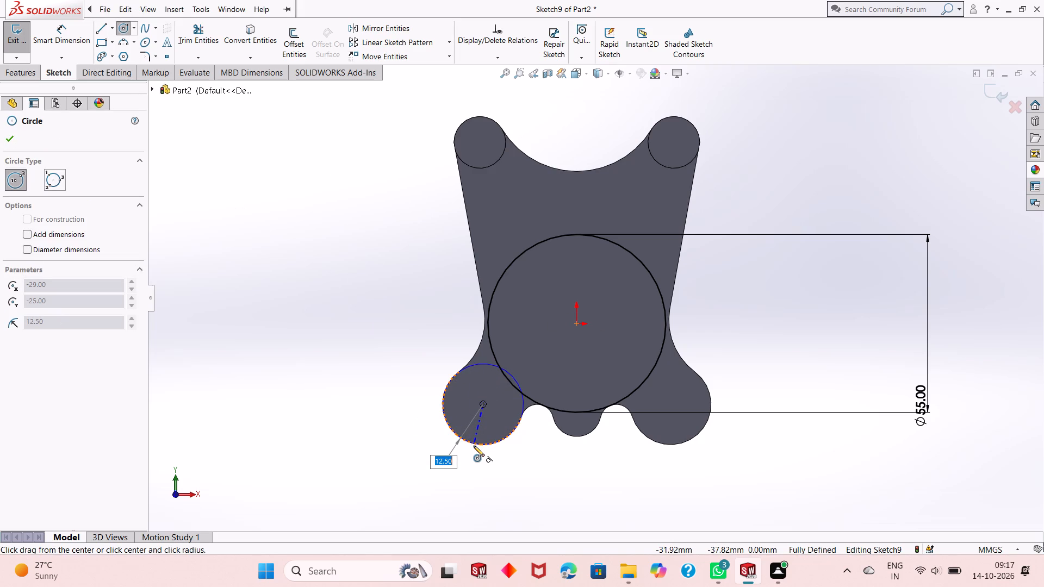
pyautogui.click(476, 442)
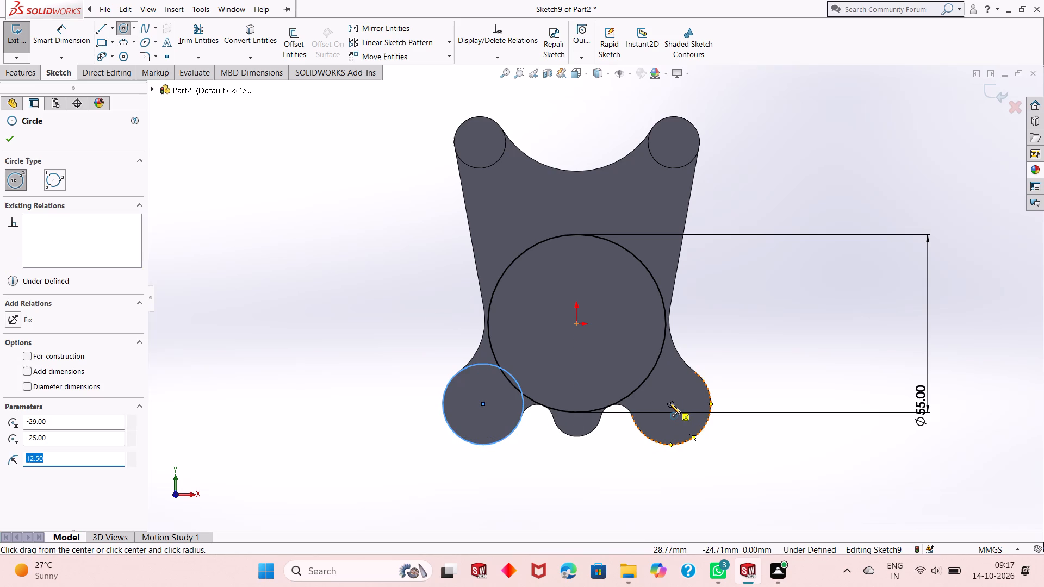
# Draw a 12.5 mm radius circle concentric with the plate's lower-right lobe, matching the lobe's outer edge.
pyautogui.click(670, 403)
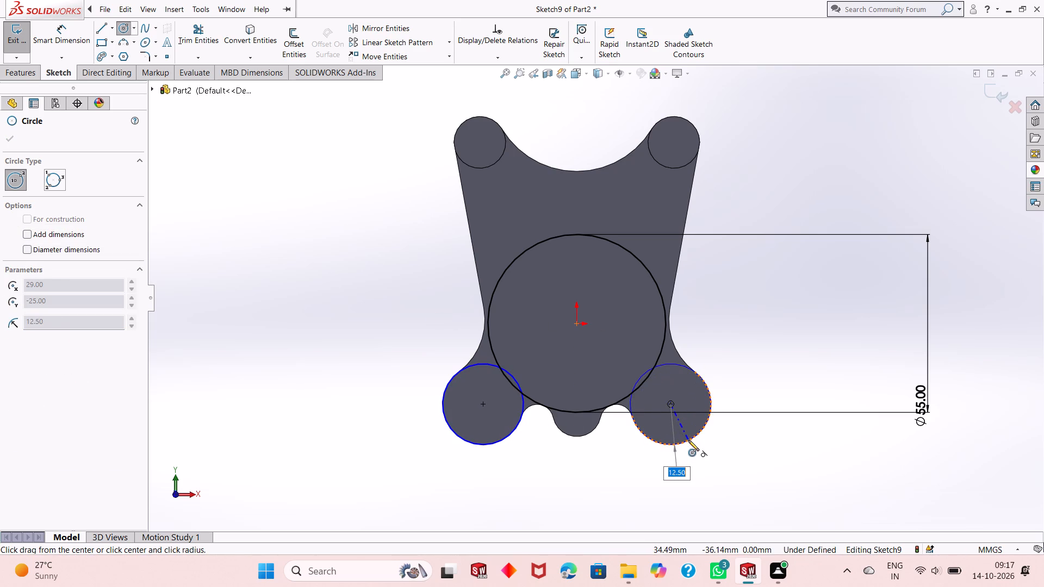
pyautogui.click(688, 440)
pyautogui.press('Escape')
pyautogui.press('Escape')
pyautogui.press('Escape')
pyautogui.press('Escape')
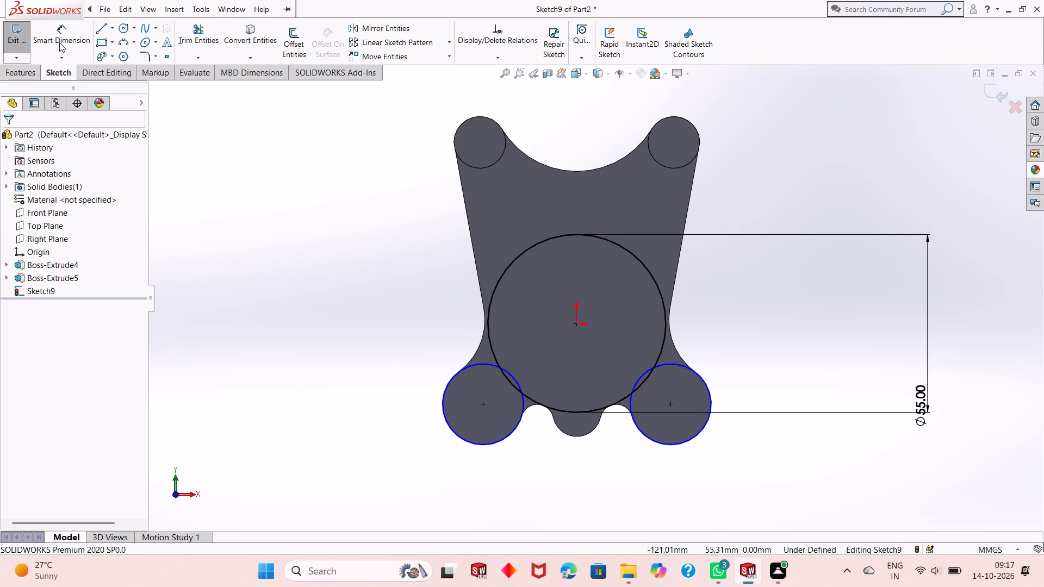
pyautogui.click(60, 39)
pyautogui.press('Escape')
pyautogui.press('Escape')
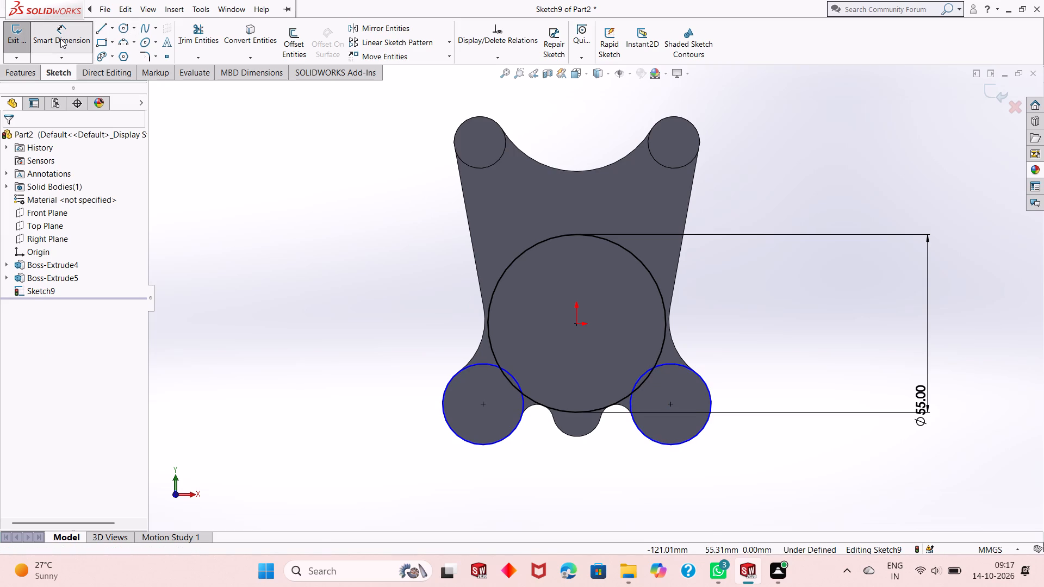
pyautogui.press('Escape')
# In wireframe display, convert the three arc edges between the lower lobes into sketch entities, and restore the shaded display with edges.
pyautogui.click(598, 71)
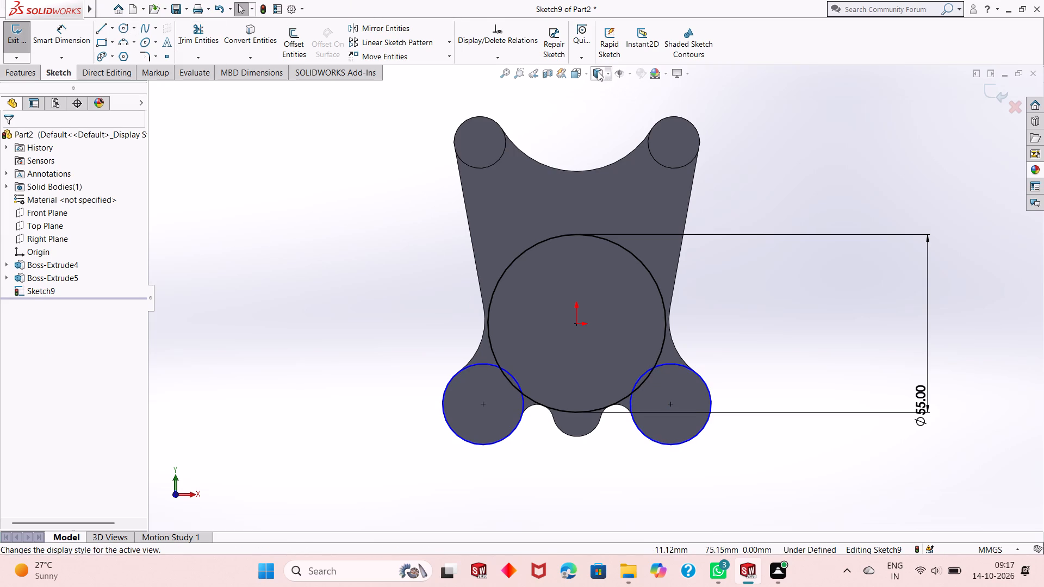
pyautogui.click(602, 140)
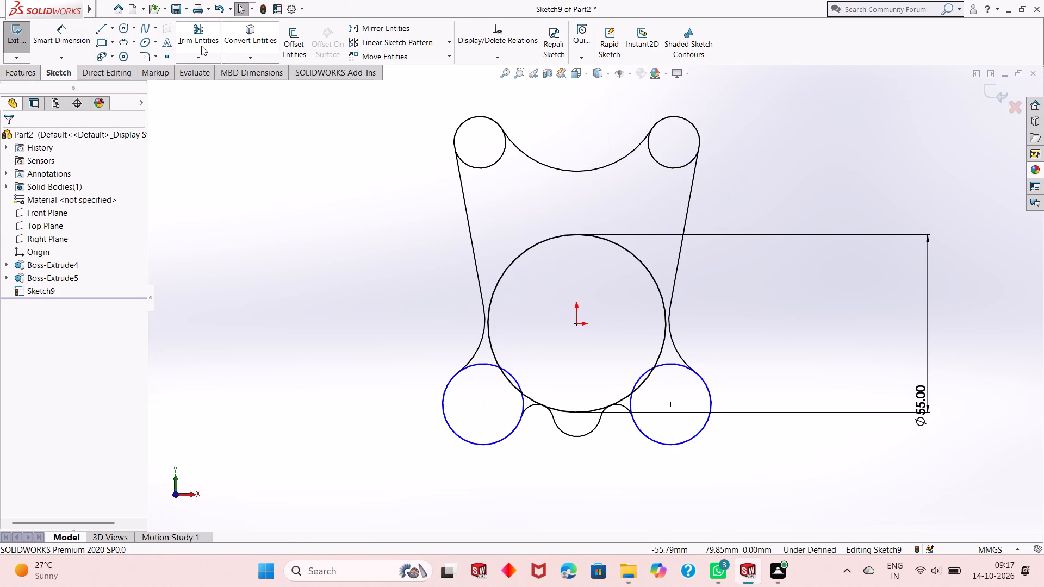
pyautogui.click(280, 36)
pyautogui.click(241, 41)
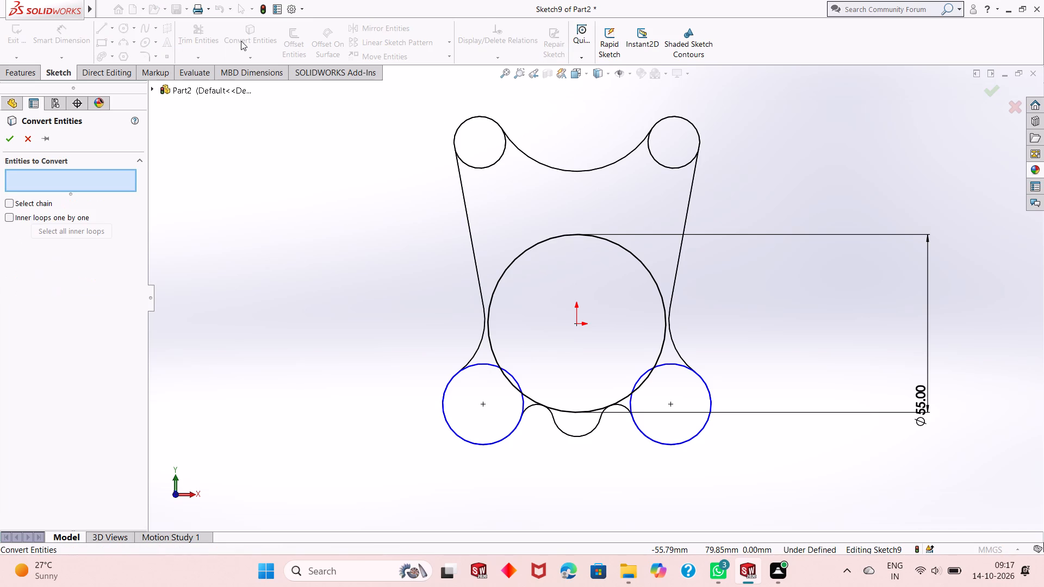
pyautogui.click(529, 407)
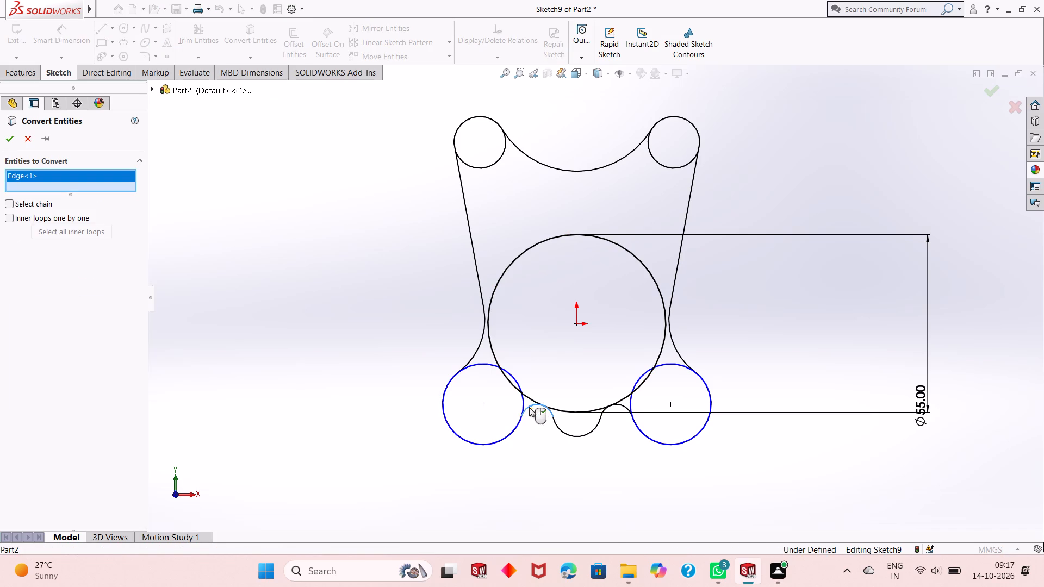
pyautogui.click(568, 434)
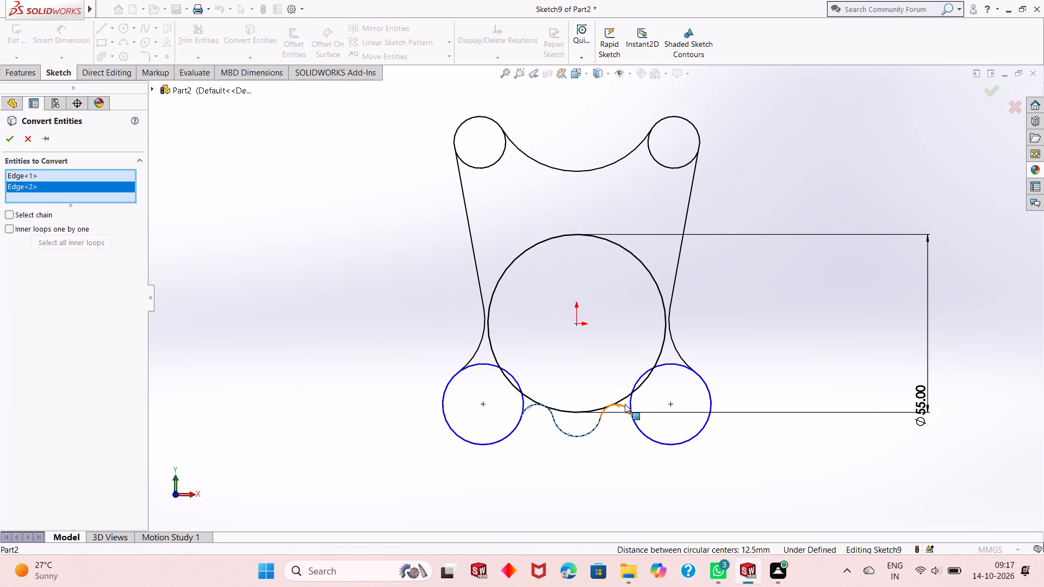
pyautogui.click(624, 406)
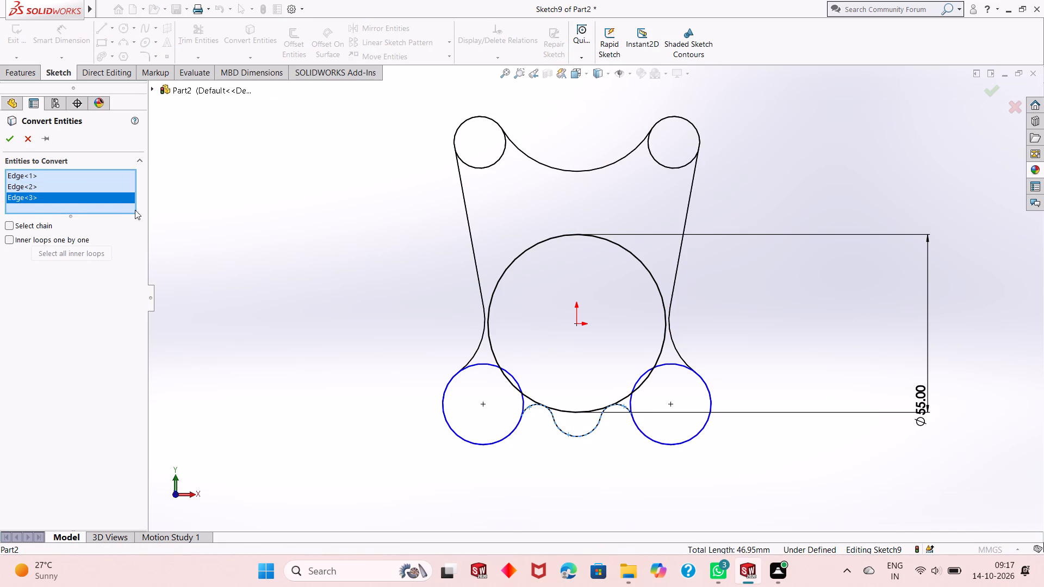
pyautogui.click(8, 144)
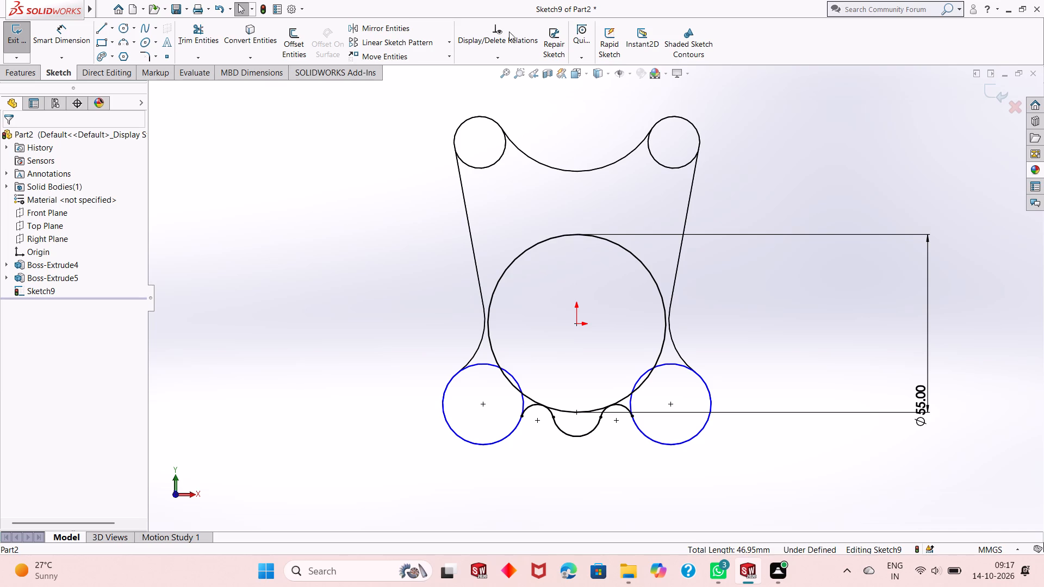
pyautogui.click(594, 73)
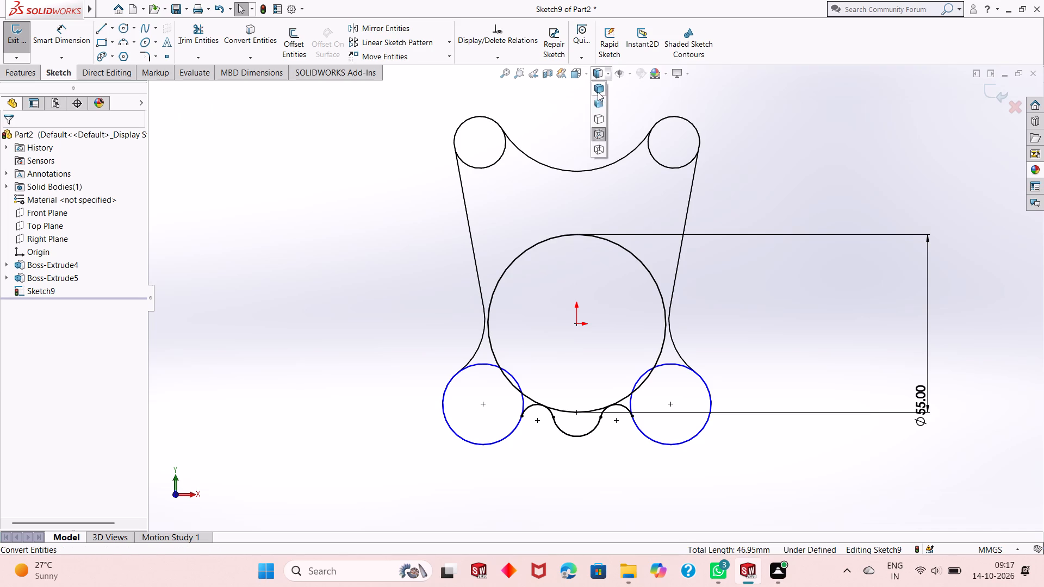
pyautogui.click(598, 92)
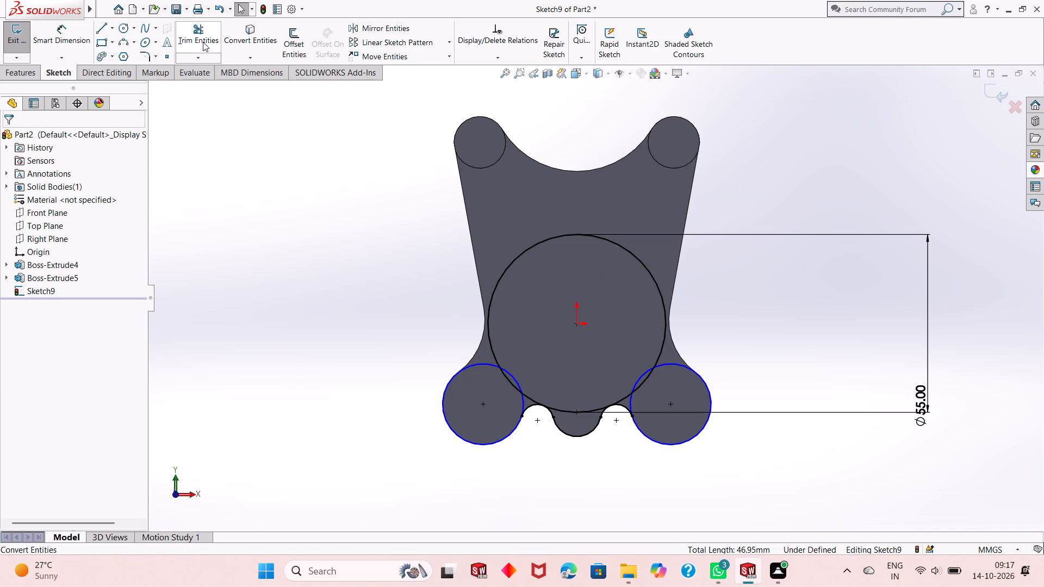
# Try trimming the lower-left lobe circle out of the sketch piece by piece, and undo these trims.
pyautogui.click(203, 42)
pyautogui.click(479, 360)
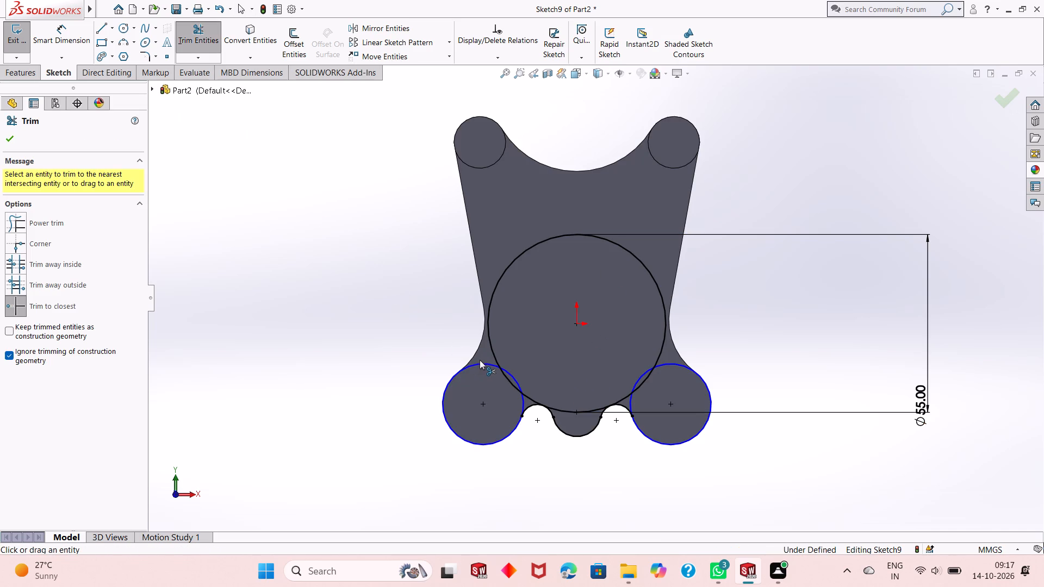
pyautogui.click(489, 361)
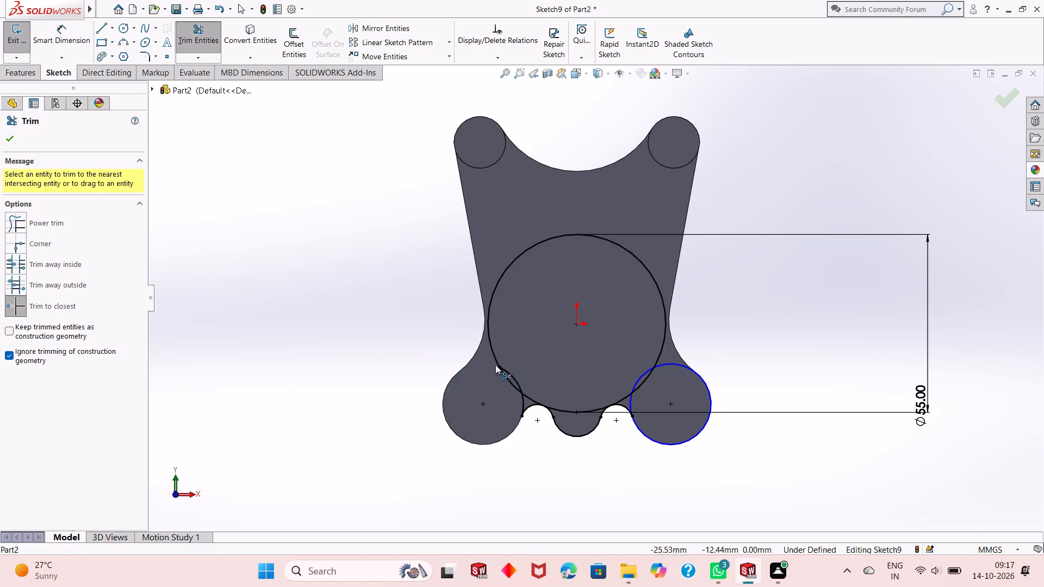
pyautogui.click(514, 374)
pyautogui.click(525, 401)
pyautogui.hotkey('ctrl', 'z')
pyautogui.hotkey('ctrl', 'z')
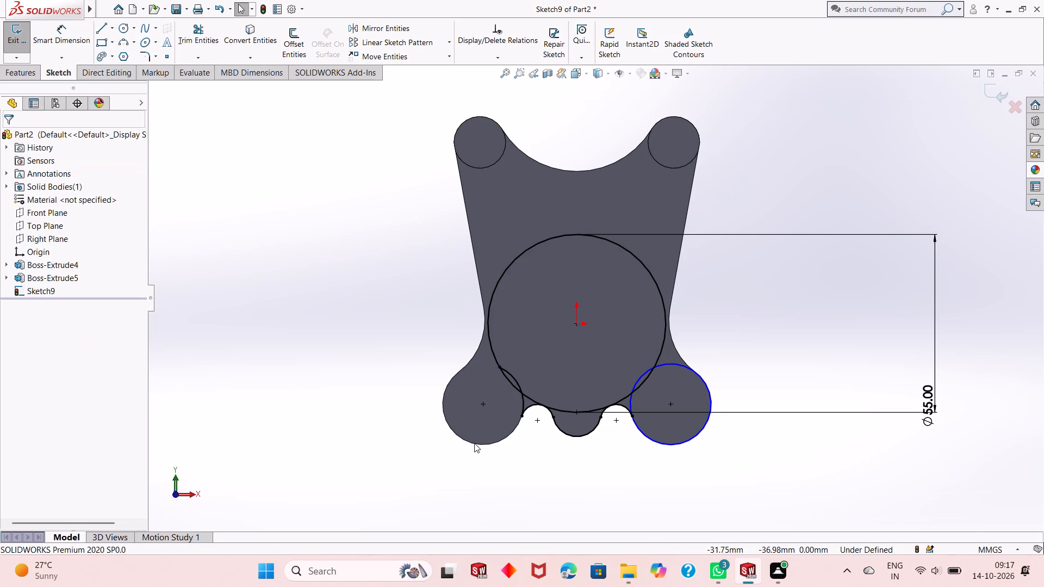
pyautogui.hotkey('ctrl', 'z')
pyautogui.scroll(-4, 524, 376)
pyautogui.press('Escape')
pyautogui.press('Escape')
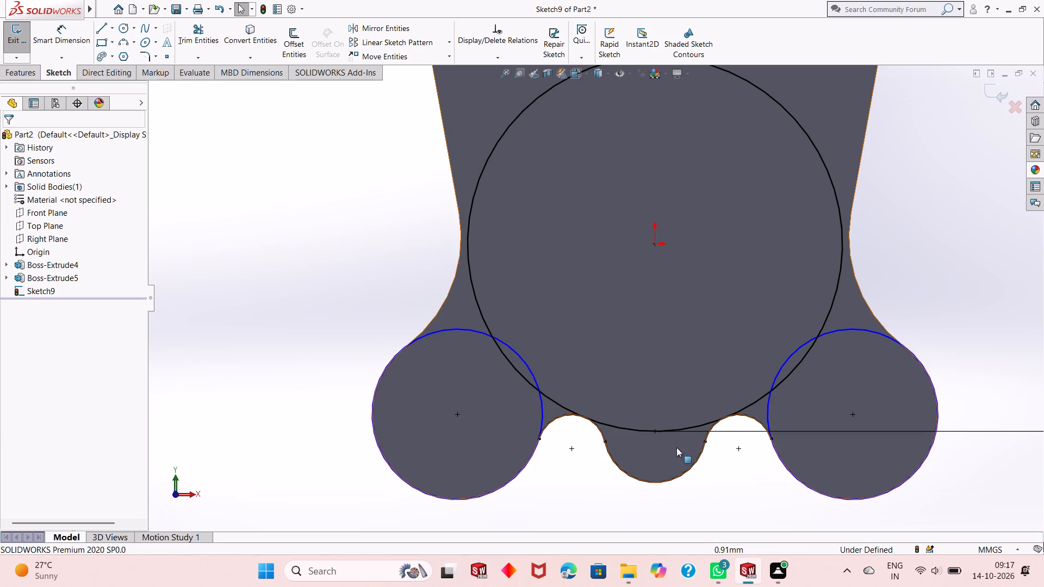
# Trim the lower-left lobe circle's short segment between the 55 mm circle and the neighbouring converted concave arc.
pyautogui.click(192, 39)
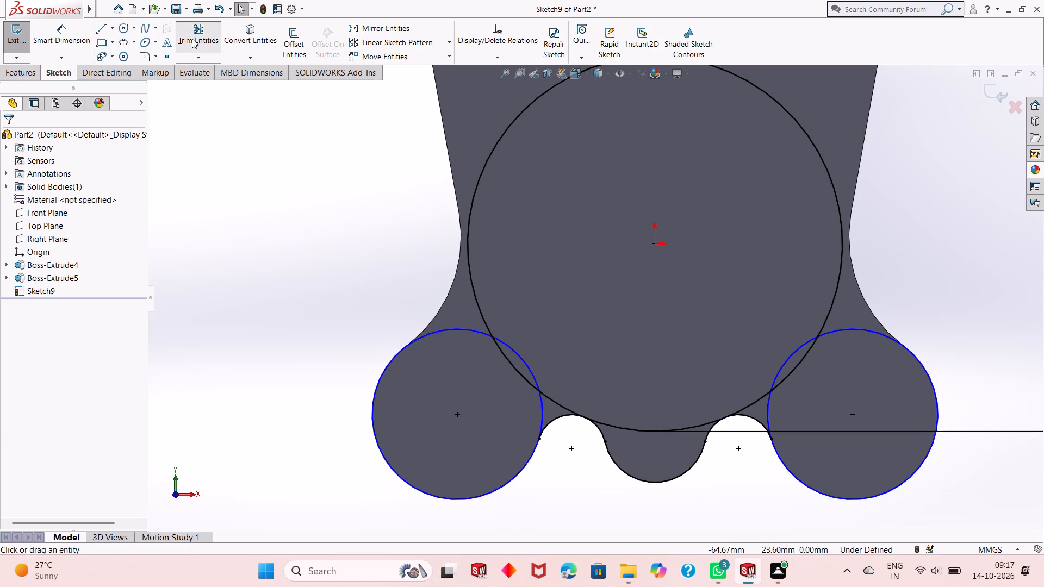
pyautogui.click(540, 412)
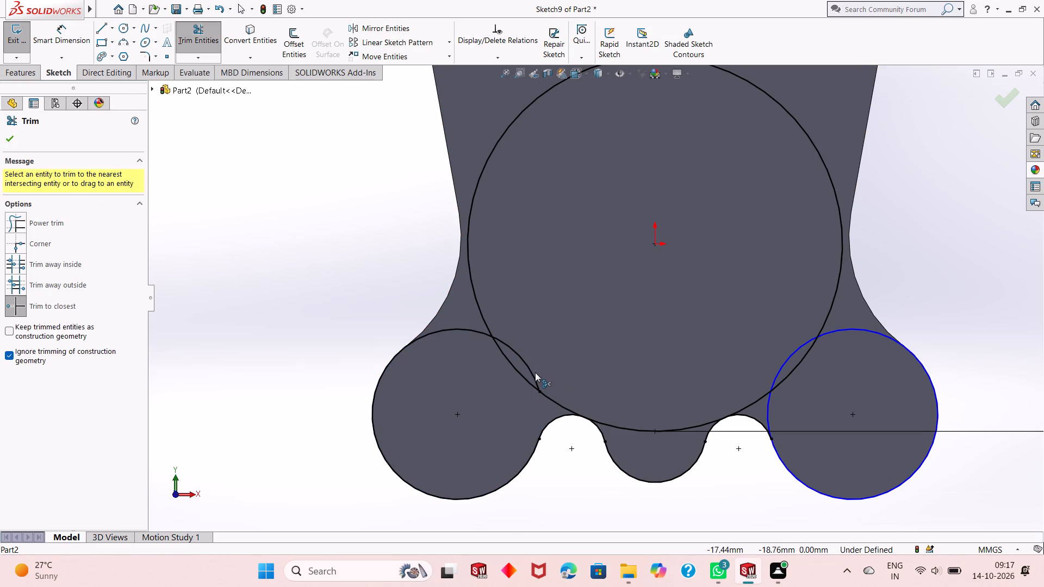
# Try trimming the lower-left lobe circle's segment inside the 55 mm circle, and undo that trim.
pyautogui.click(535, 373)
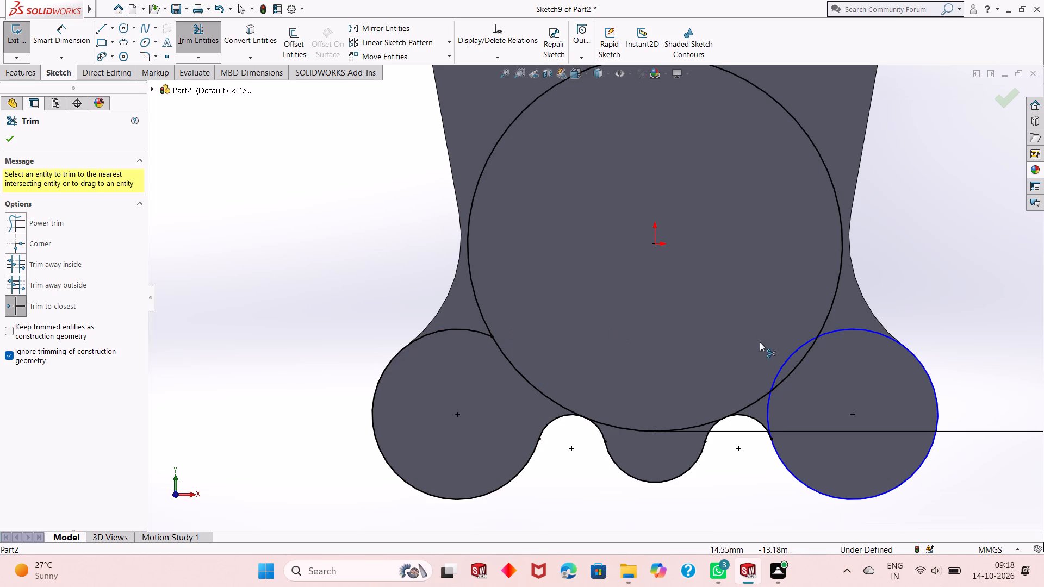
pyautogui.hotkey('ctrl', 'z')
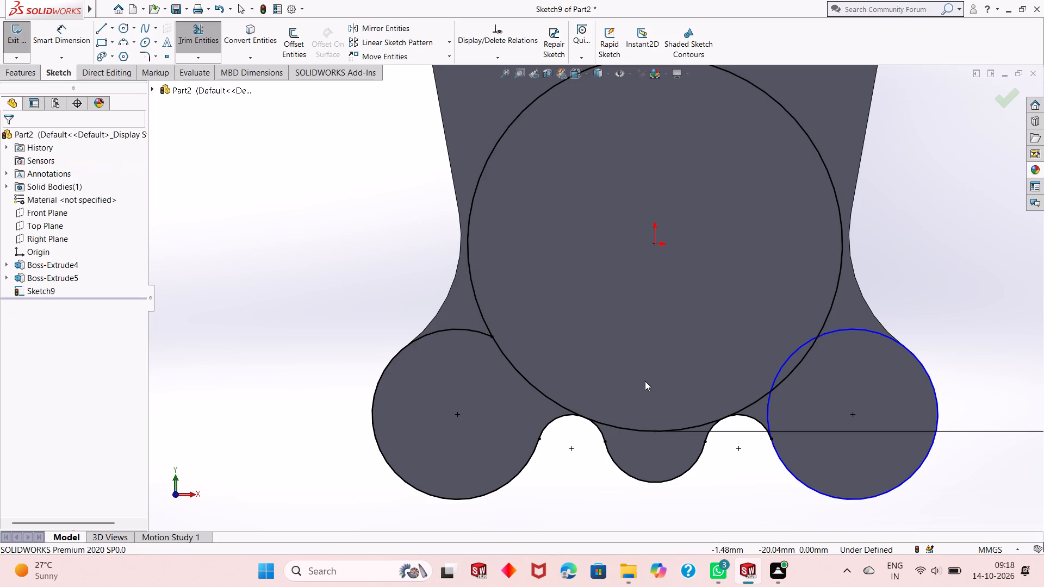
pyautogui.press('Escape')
# Draw a three-point arc of 10 mm radius from the 55 mm circle's lower-left side to the lower-left lobe circle.
pyautogui.scroll(2, 531, 378)
pyautogui.scroll(-1, 707, 292)
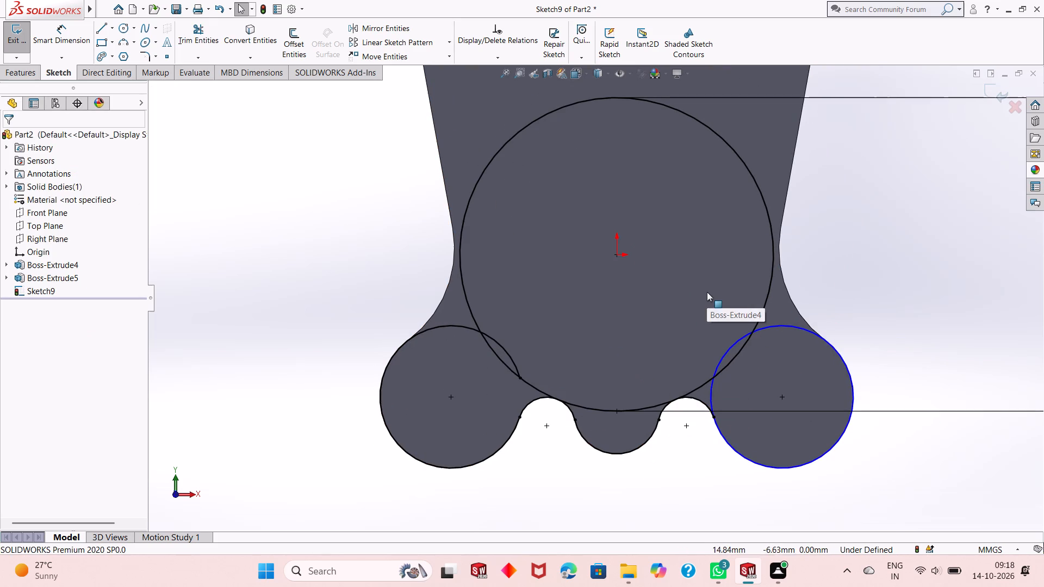
pyautogui.click(121, 39)
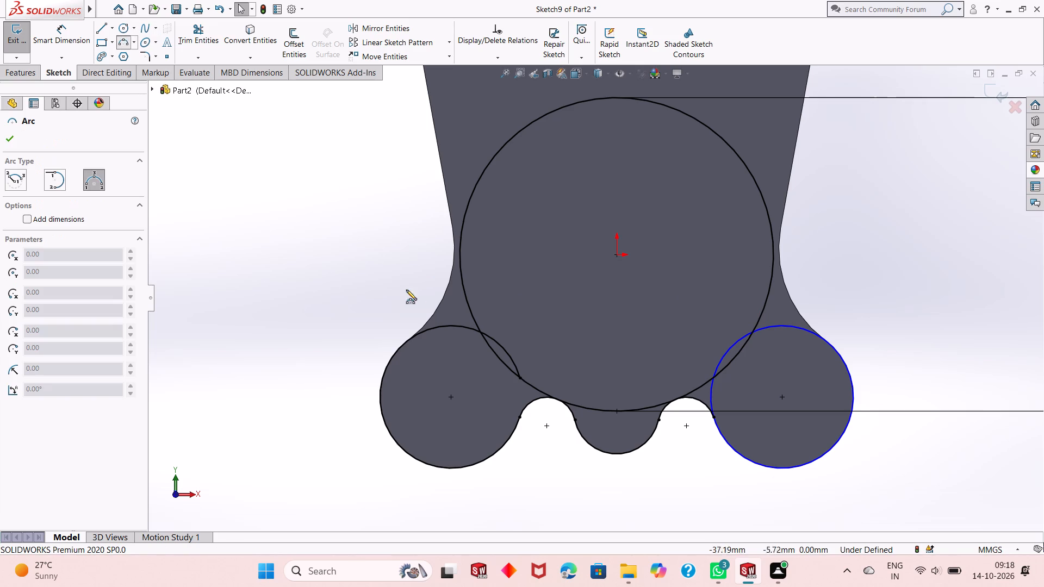
pyautogui.click(461, 282)
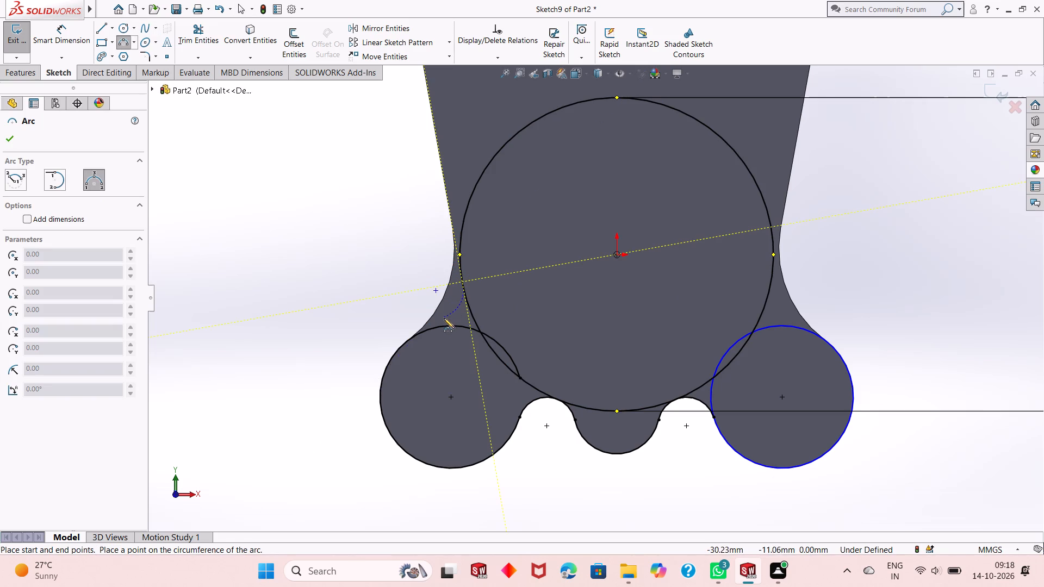
pyautogui.click(431, 328)
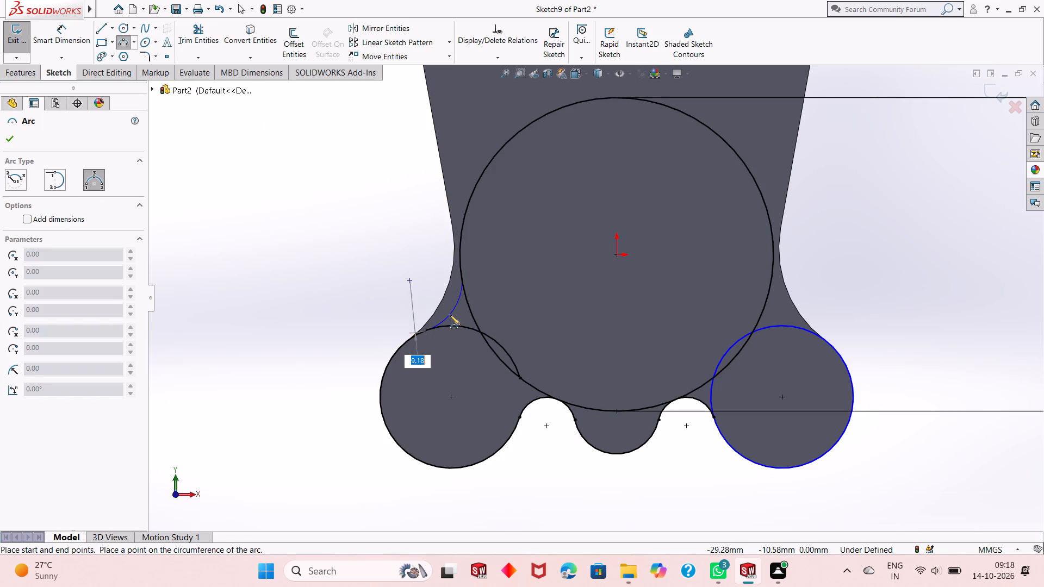
pyautogui.write('10')
pyautogui.press('Return')
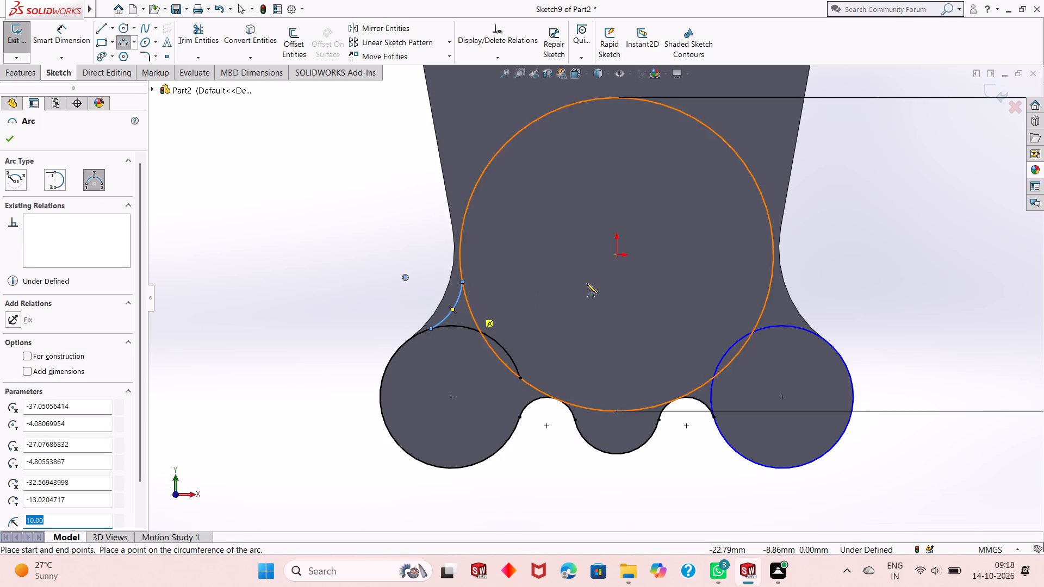
# Draw a matching three-point arc of 10 mm radius from the 55 mm circle's lower-right side to the lower-right lobe circle.
pyautogui.click(767, 290)
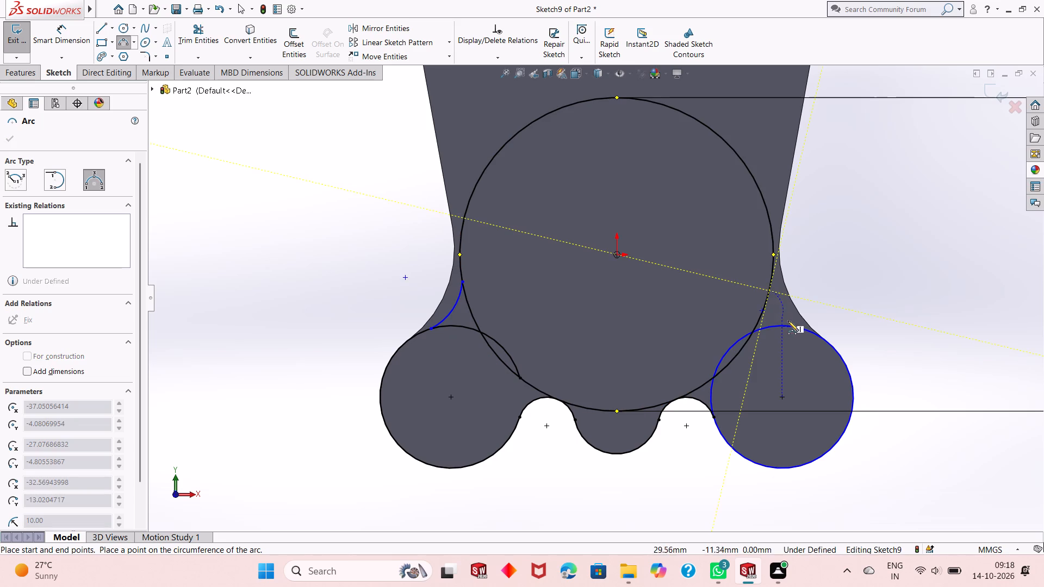
pyautogui.click(801, 327)
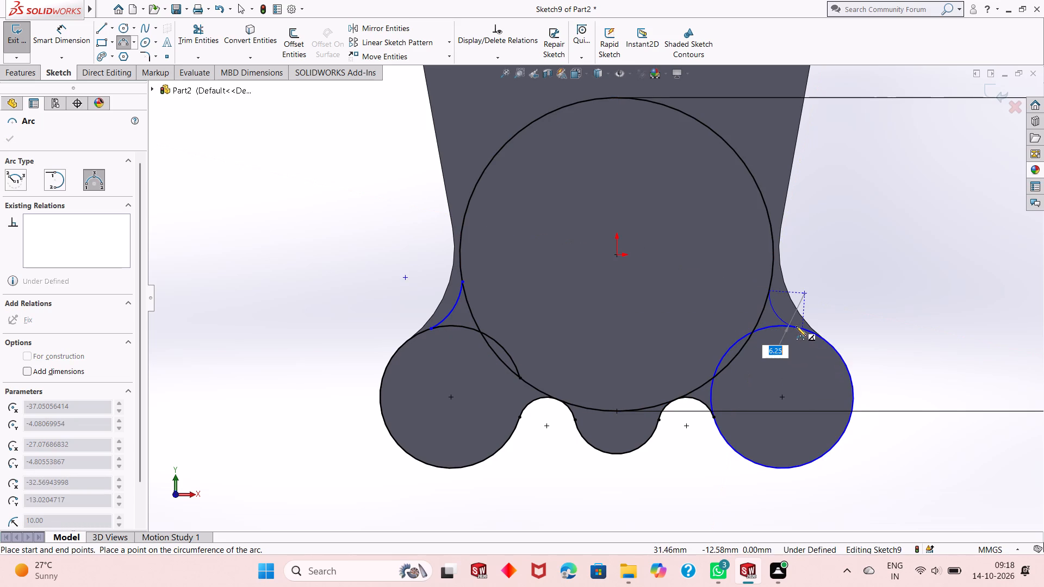
pyautogui.write('10')
pyautogui.press('Return')
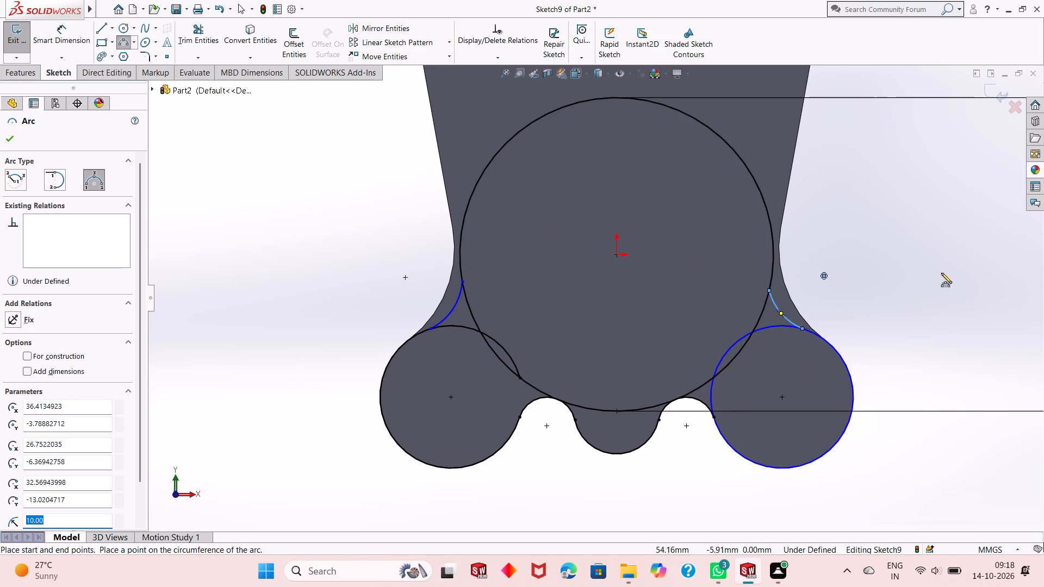
pyautogui.rightClick(900, 212)
pyautogui.click(907, 223)
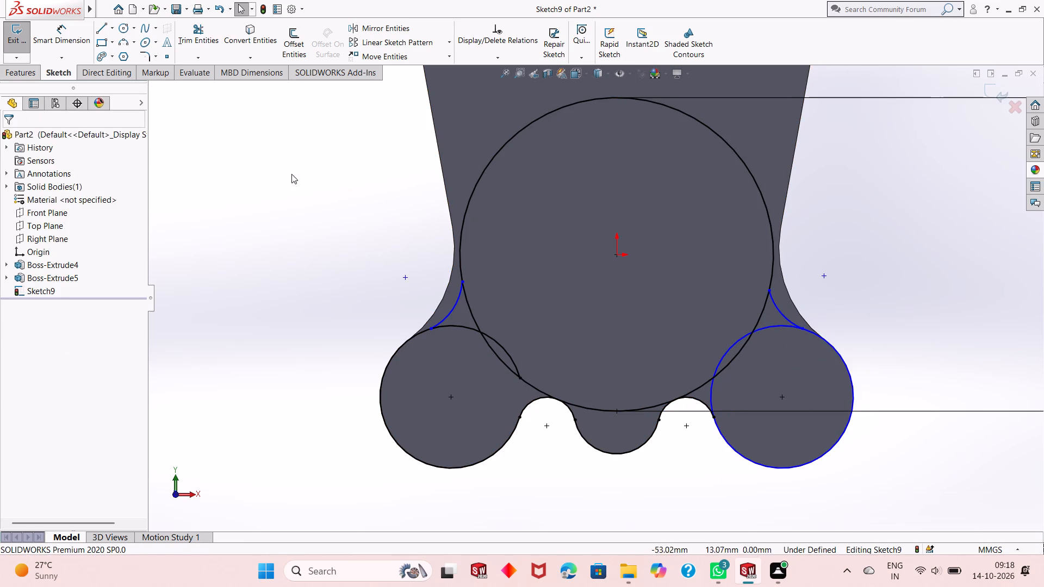
# Dimension the radius of the arc joining the 55 mm circle and the lower-left lobe circle as 10 mm.
pyautogui.click(79, 43)
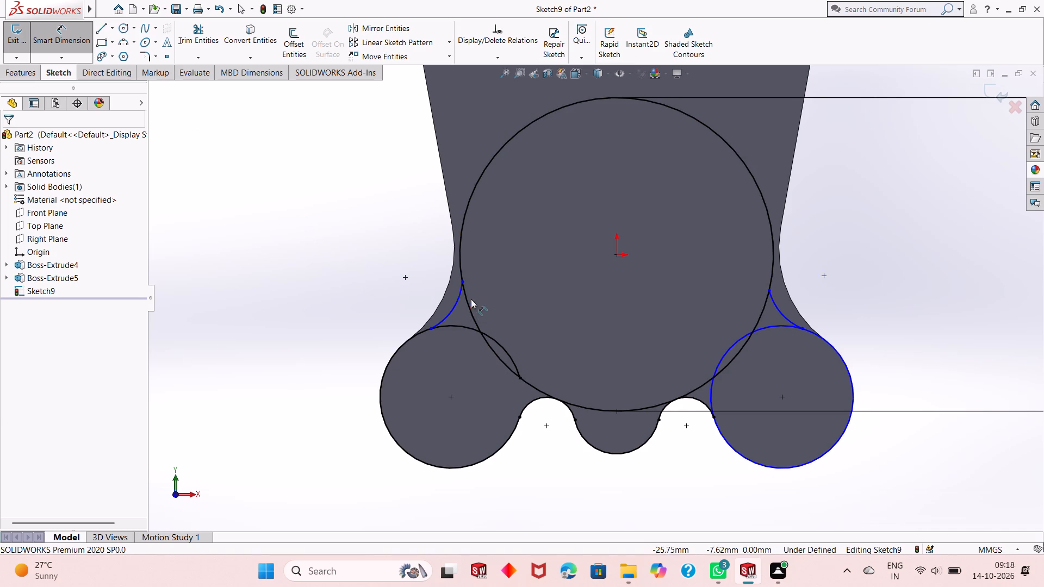
pyautogui.click(457, 308)
pyautogui.click(482, 374)
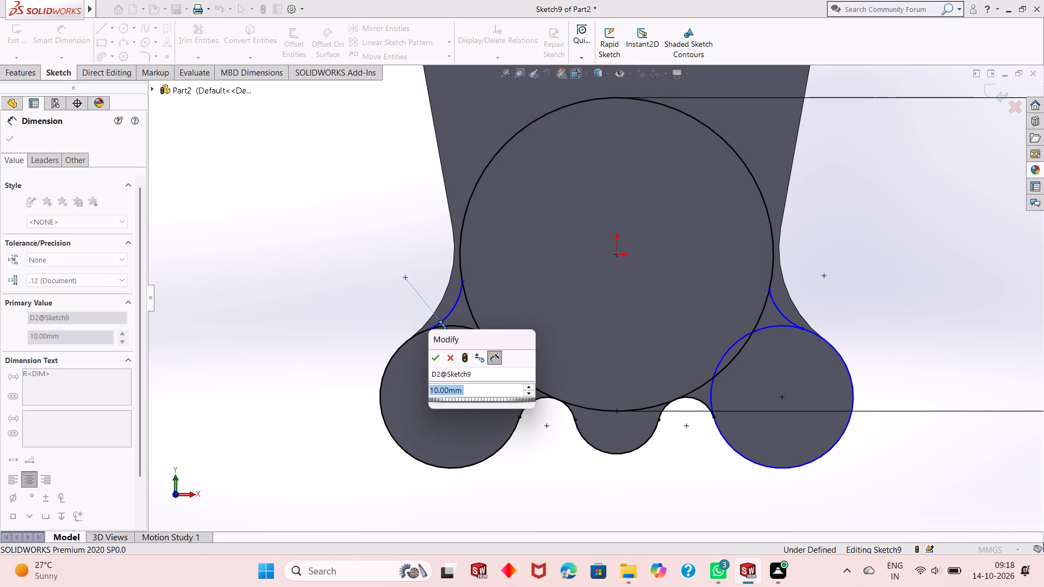
pyautogui.press('Return')
pyautogui.rightClick(322, 199)
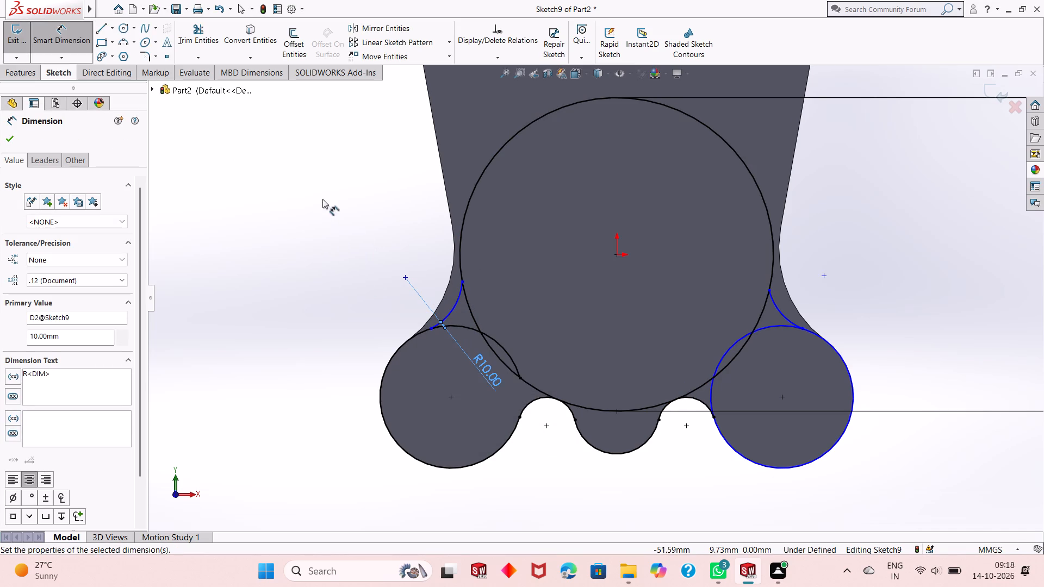
pyautogui.click(350, 233)
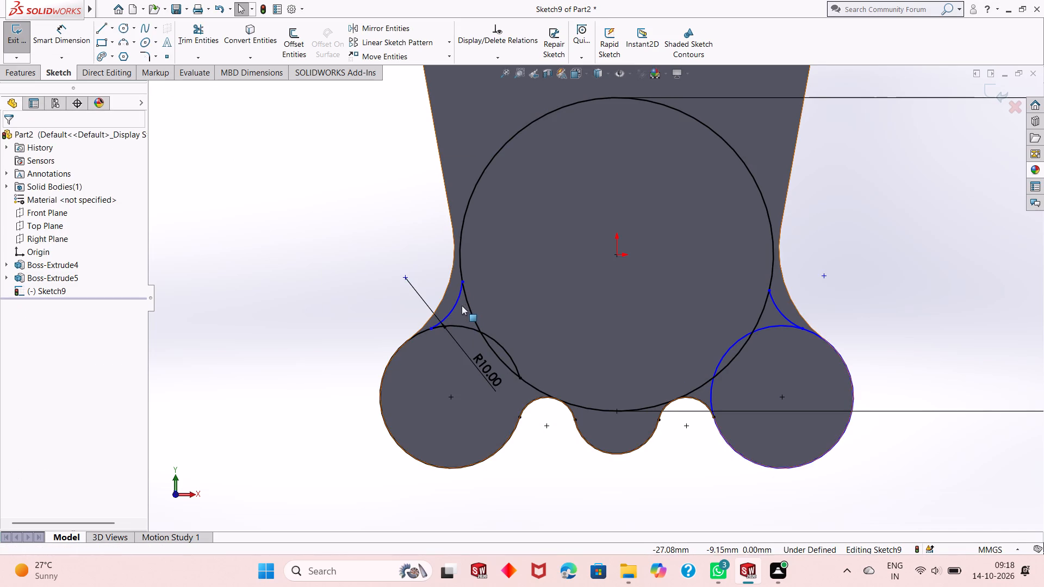
# Make the two arcs connecting the 55 mm circle to the lower lobe circles equal in radius.
pyautogui.click(459, 304)
pyautogui.keyDown('ctrl'); pyautogui.click(781, 311); pyautogui.keyUp('ctrl')
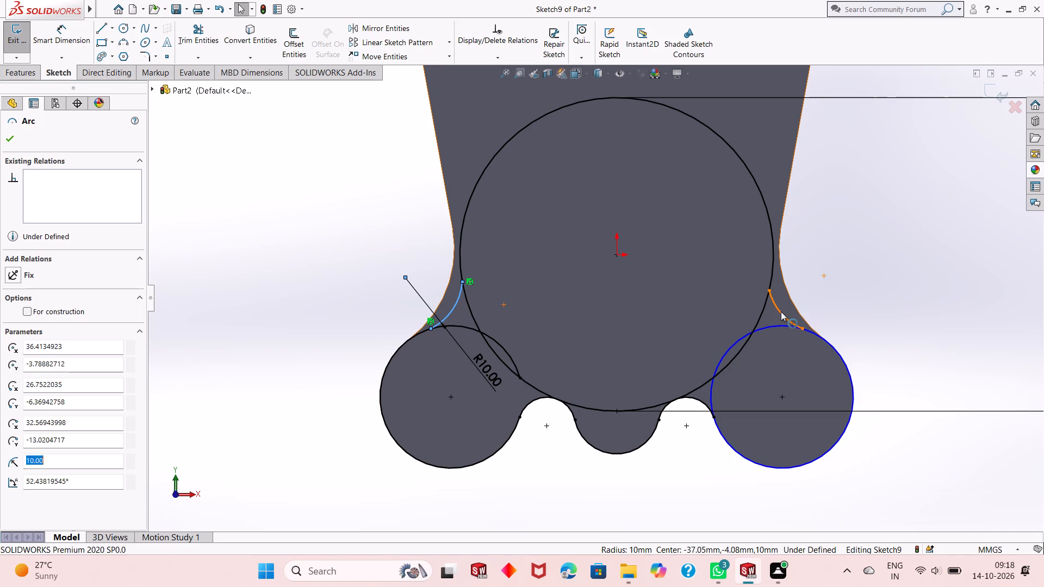
pyautogui.click(860, 264)
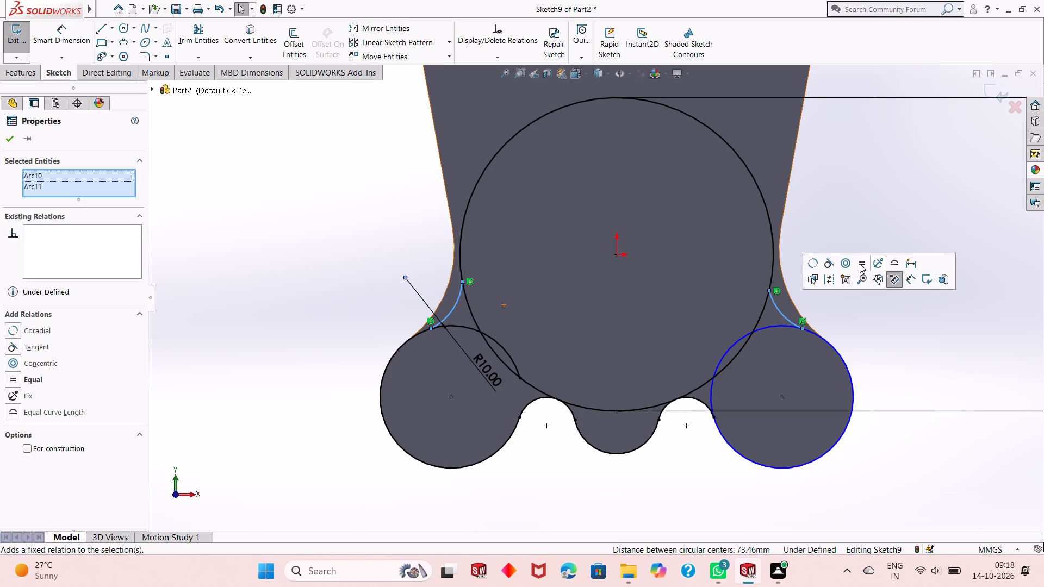
pyautogui.click(4, 140)
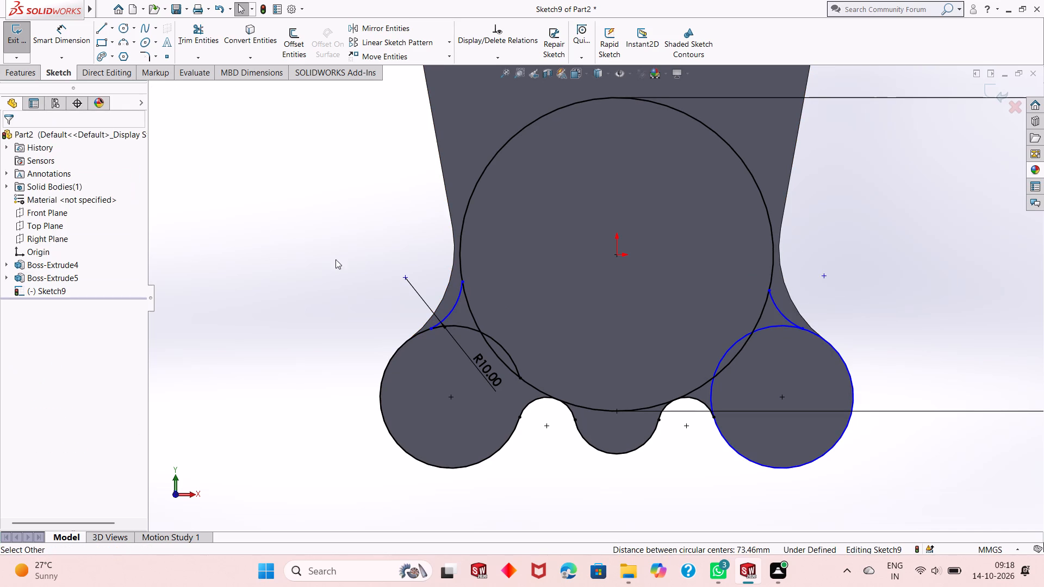
# Make the lower-left connecting arc tangent to both the lower-left lobe circle and the 55 mm circle.
pyautogui.click(461, 298)
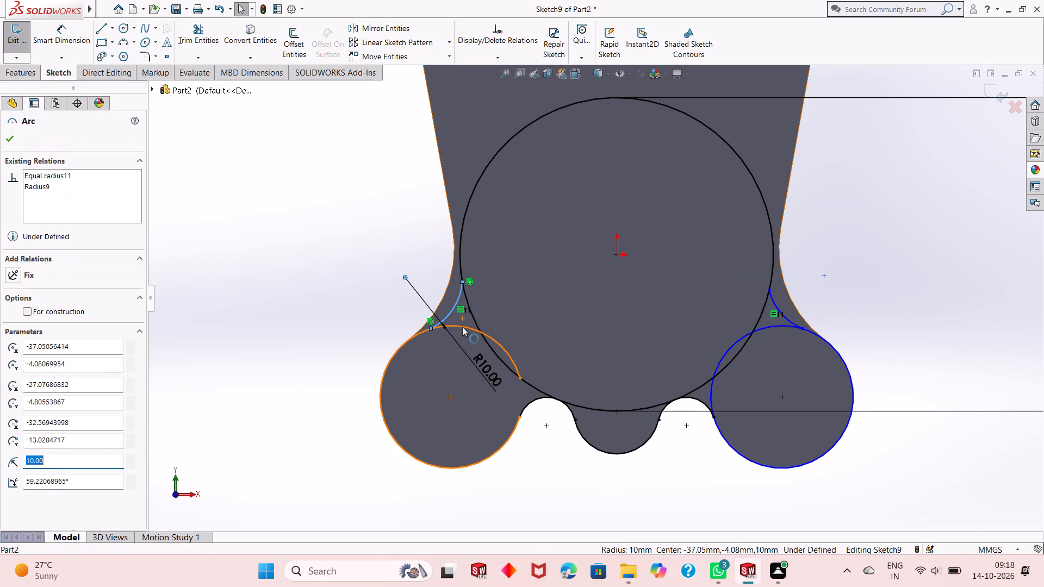
pyautogui.keyDown('ctrl'); pyautogui.click(462, 327); pyautogui.keyUp('ctrl')
pyautogui.click(513, 279)
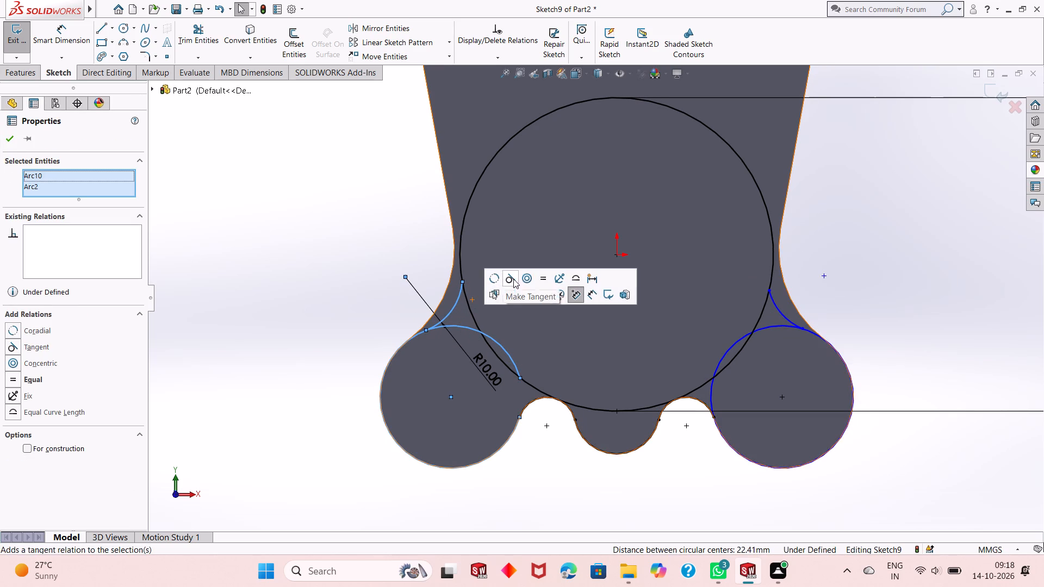
pyautogui.click(8, 141)
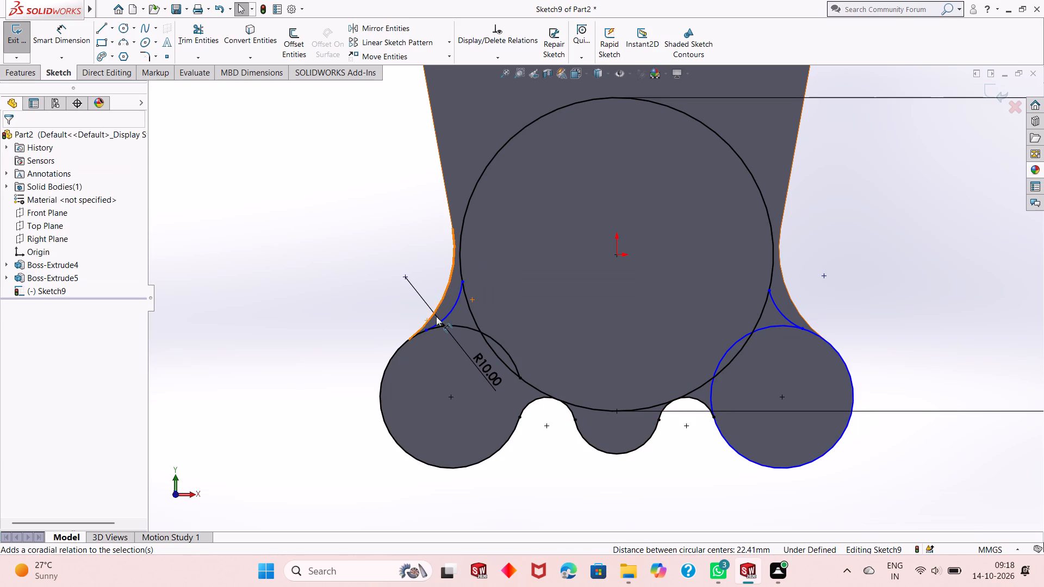
pyautogui.click(451, 311)
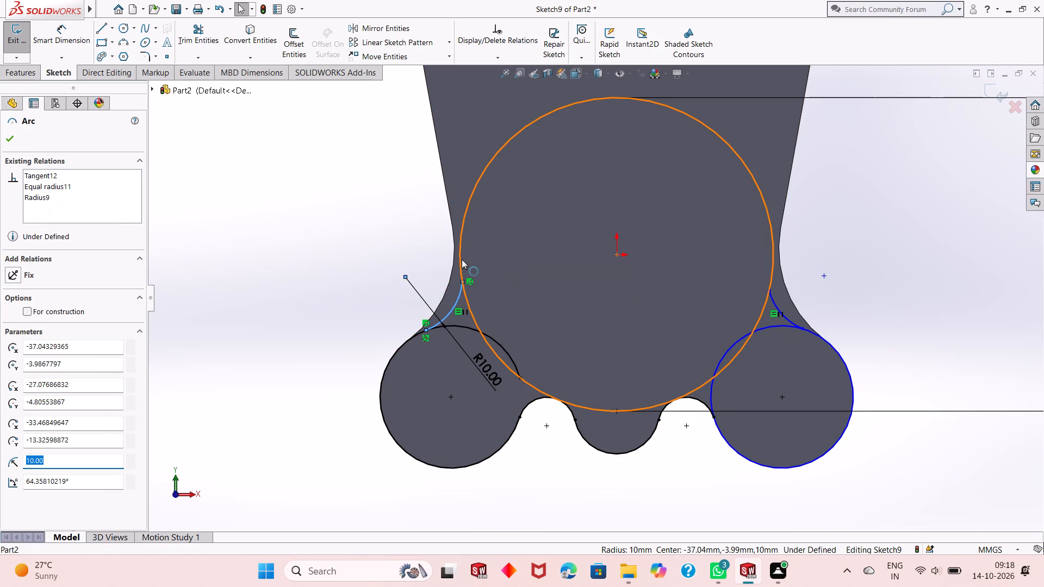
pyautogui.keyDown('ctrl'); pyautogui.click(462, 260); pyautogui.keyUp('ctrl')
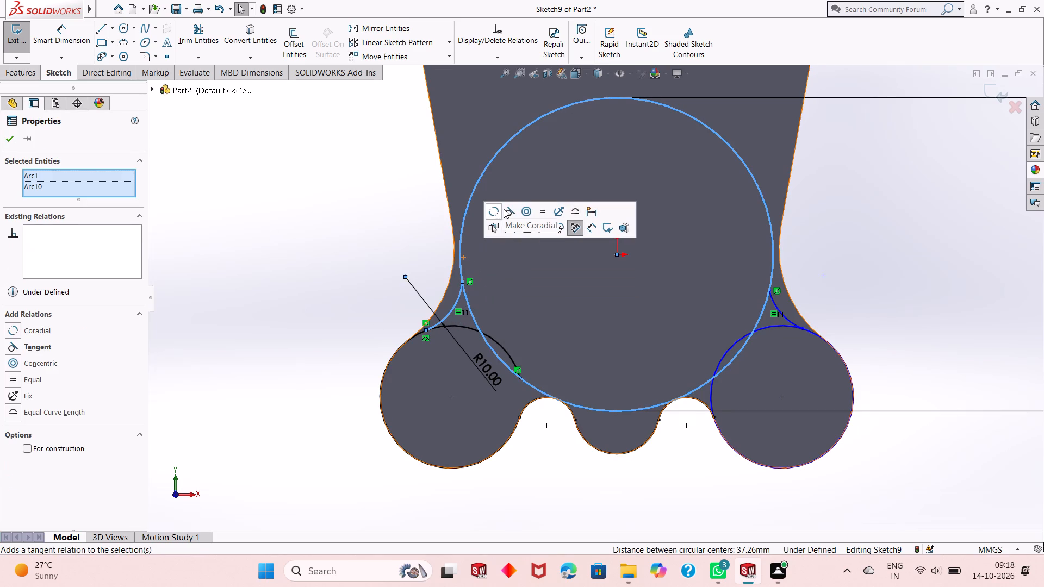
pyautogui.click(509, 209)
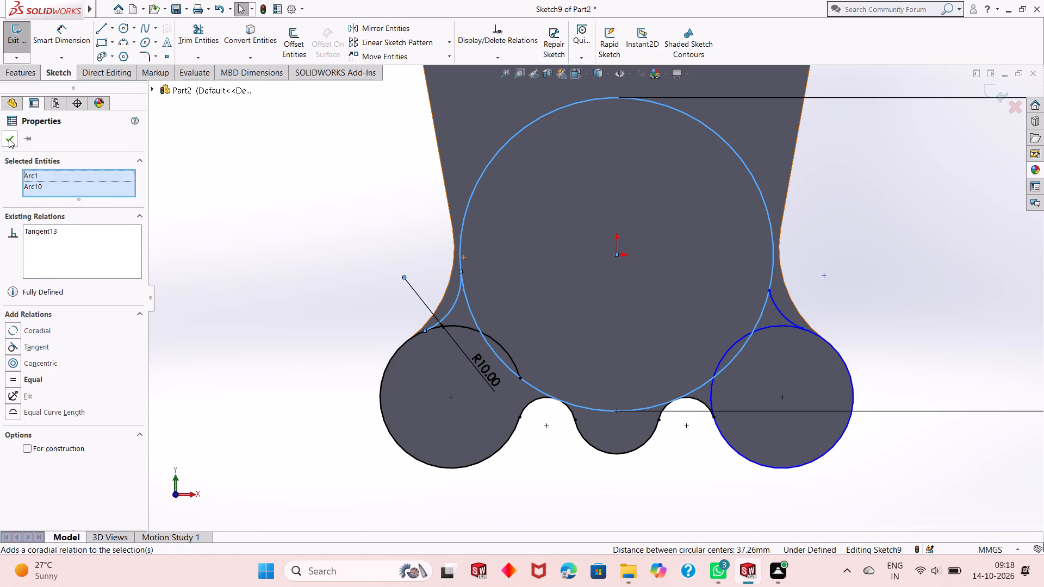
pyautogui.click(9, 139)
# Make the lower-right connecting arc tangent to both the lower-right lobe circle and the 55 mm circle.
pyautogui.click(775, 304)
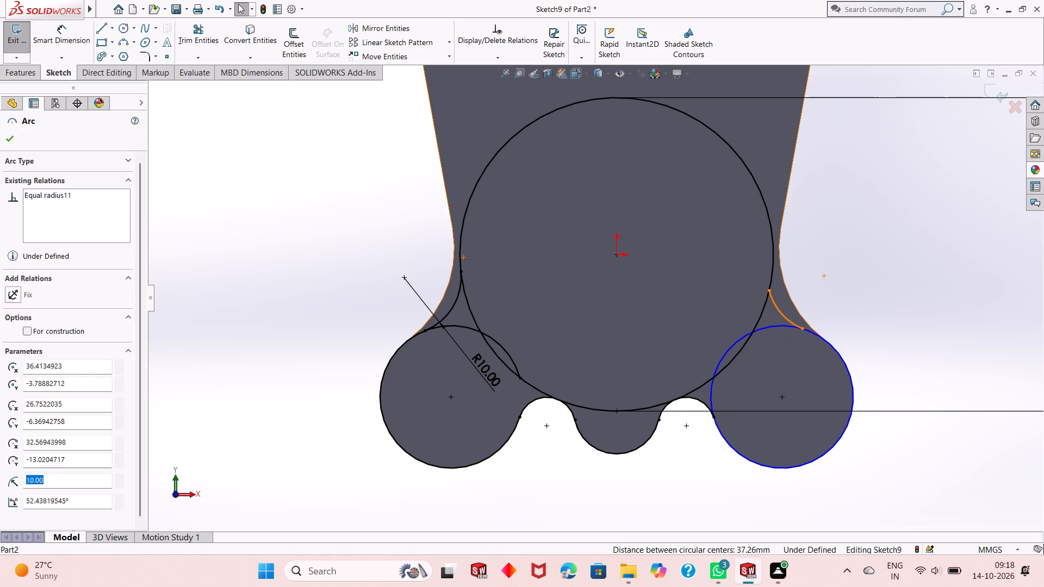
pyautogui.keyDown('ctrl'); pyautogui.click(784, 324); pyautogui.keyUp('ctrl')
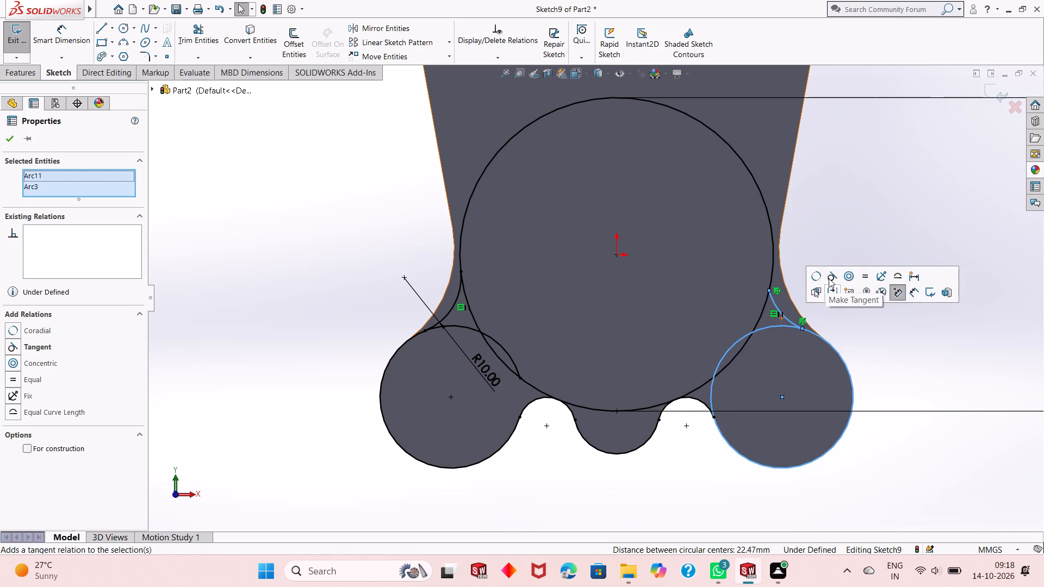
pyautogui.click(834, 274)
pyautogui.click(13, 132)
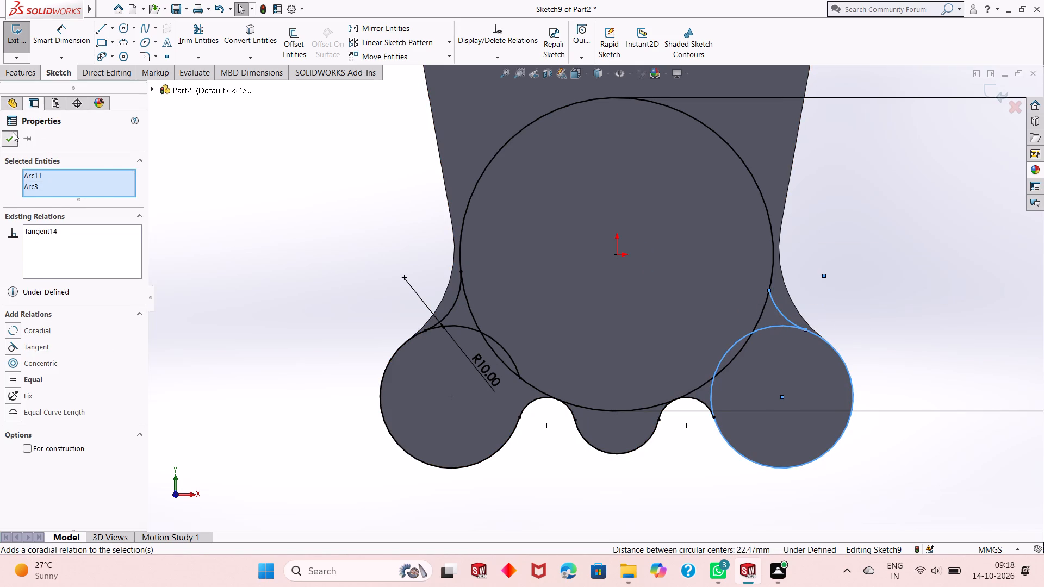
pyautogui.click(781, 313)
pyautogui.keyDown('ctrl'); pyautogui.click(771, 272); pyautogui.keyUp('ctrl')
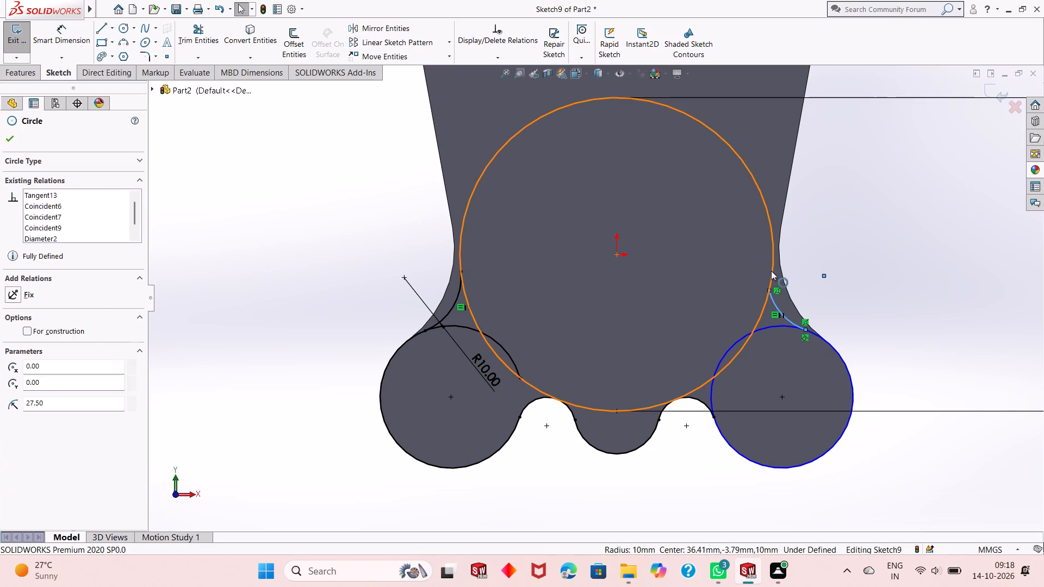
pyautogui.click(817, 222)
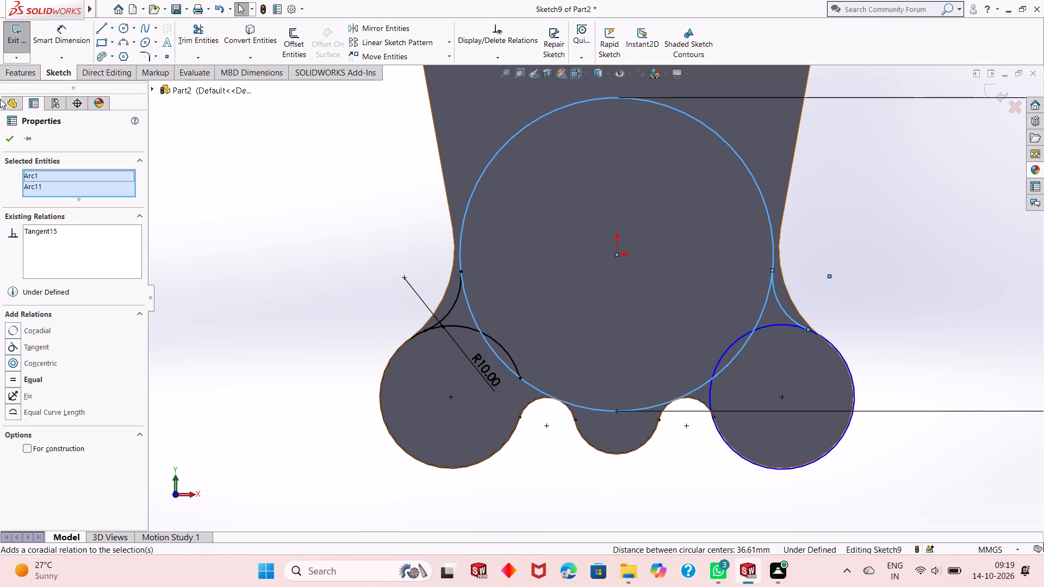
pyautogui.click(12, 136)
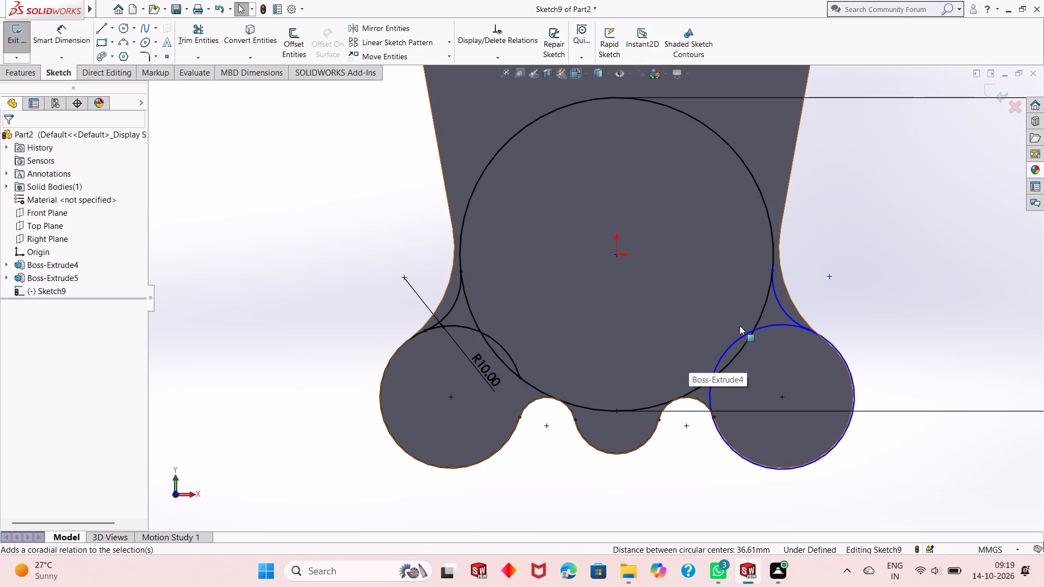
# Trim the lower-left lobe circle's upper segments inside the 55 mm circle and between that circle and the connecting arc.
pyautogui.scroll(-1, 771, 298)
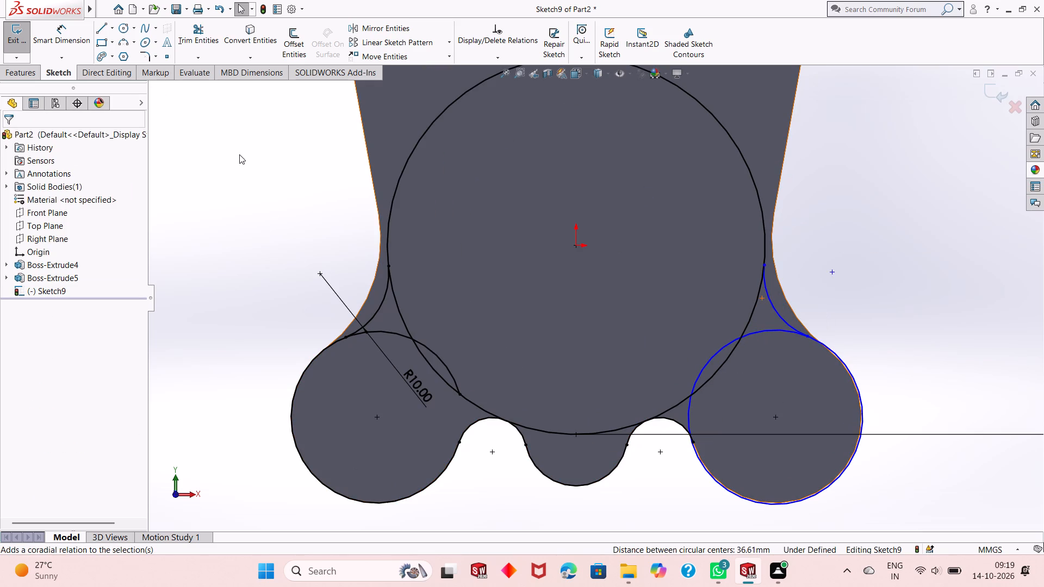
pyautogui.click(196, 42)
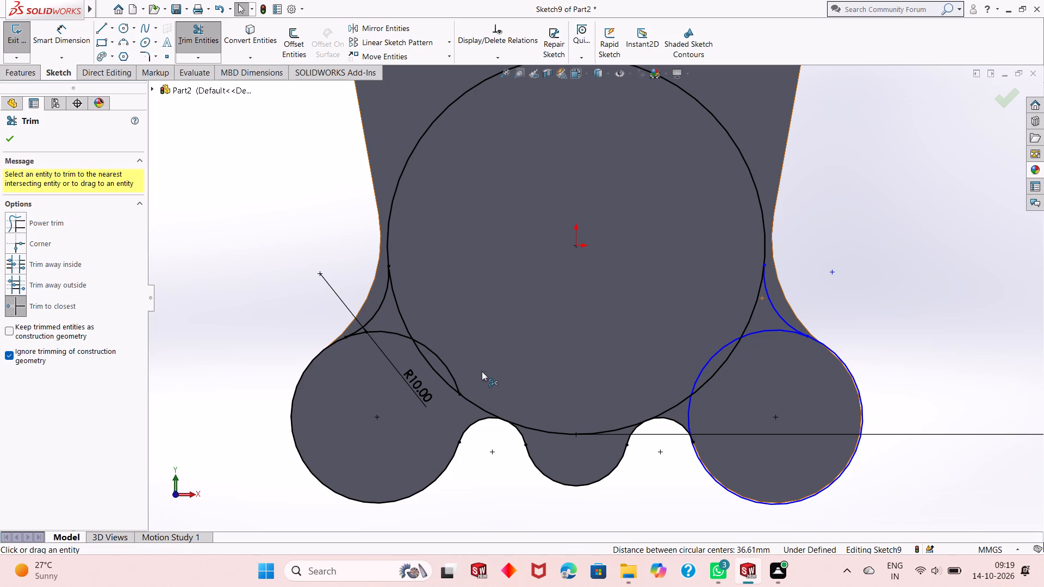
pyautogui.click(454, 373)
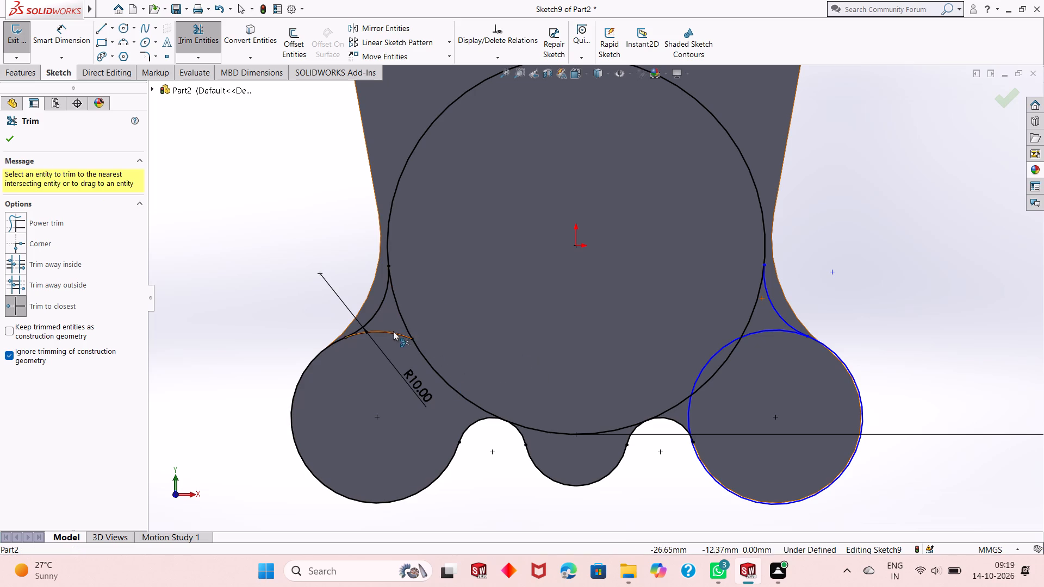
pyautogui.click(393, 332)
# Trim the lower-right lobe circle's inner segments from the connecting arc, across the 55 mm circle, to the adjacent notch arc.
pyautogui.scroll(-3, 682, 439)
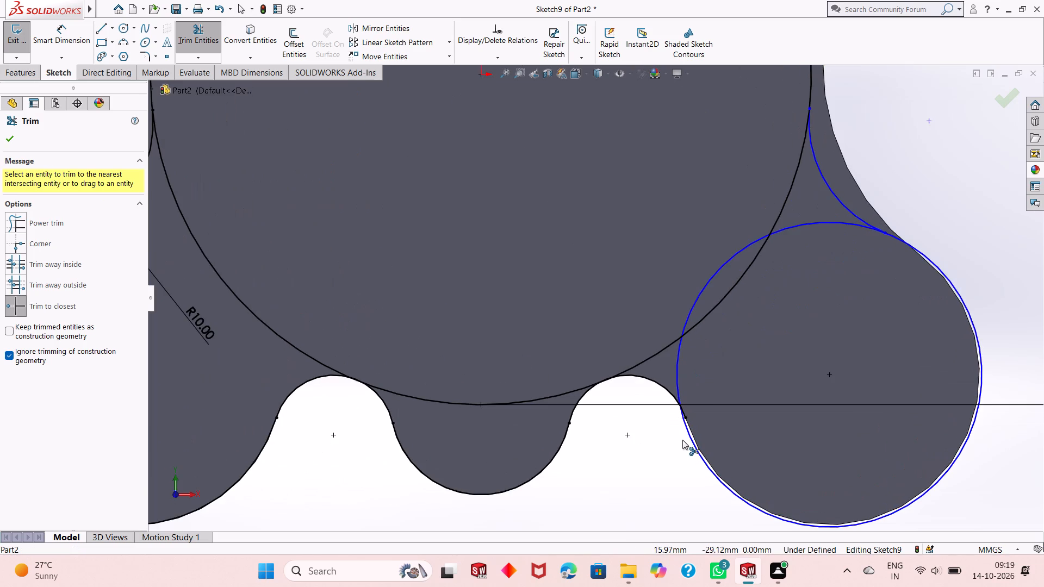
pyautogui.scroll(3, 682, 440)
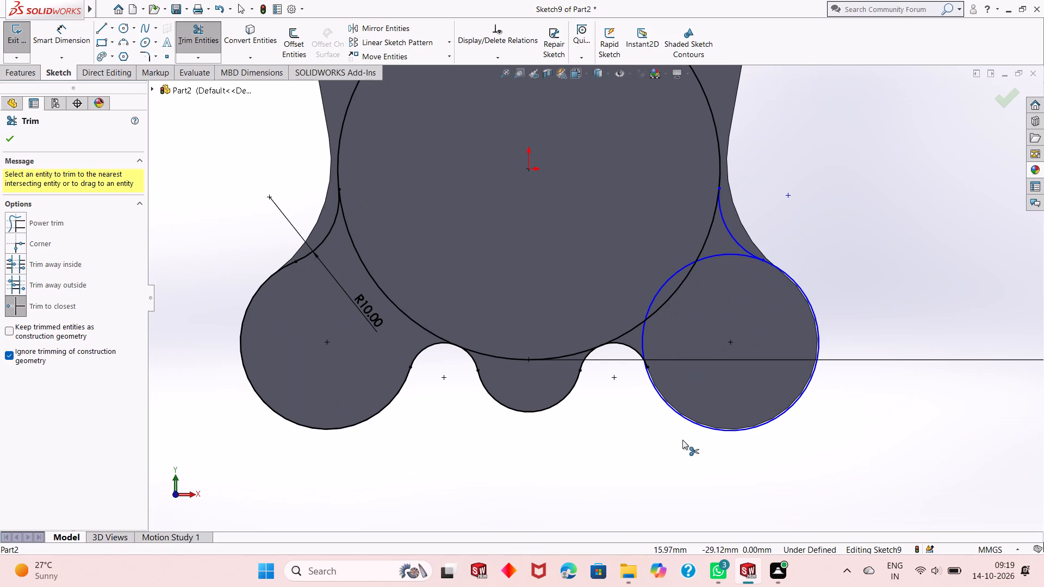
pyautogui.press('Escape')
pyautogui.press('Escape')
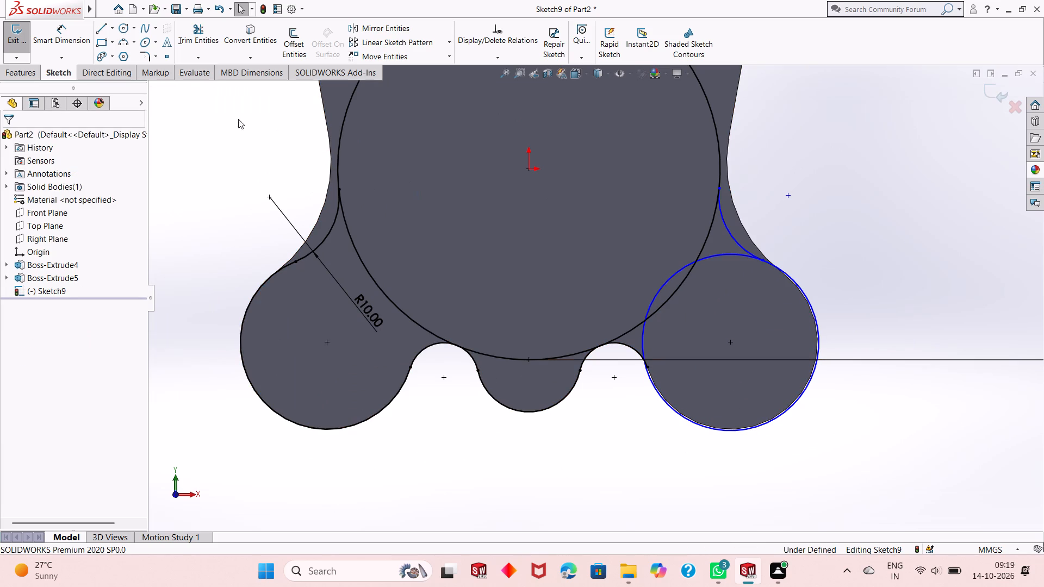
pyautogui.moveTo(216, 28); pyautogui.dragTo(204, 30)
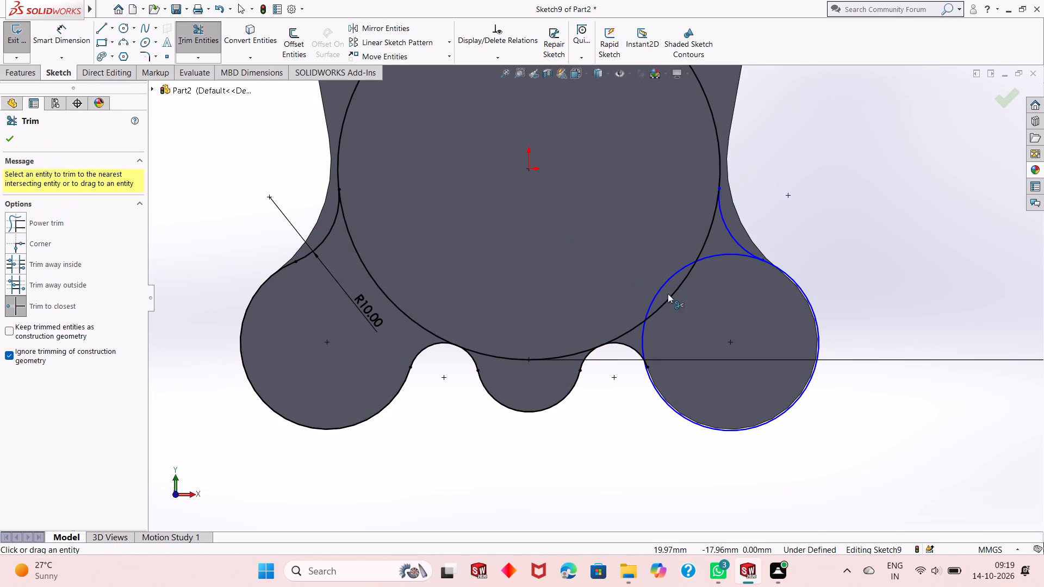
pyautogui.click(662, 283)
pyautogui.click(713, 256)
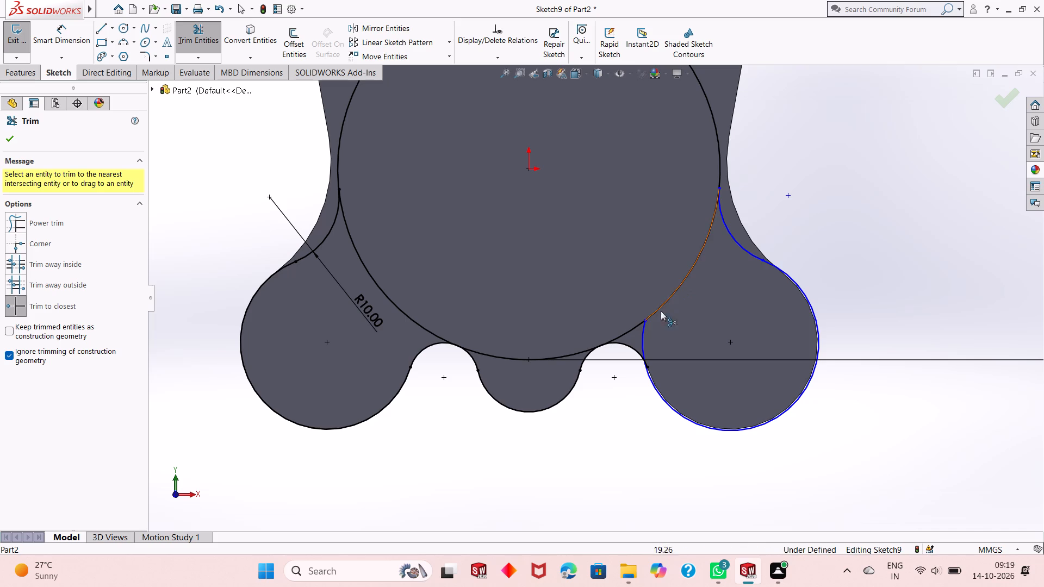
pyautogui.click(641, 332)
pyautogui.press('Escape')
pyautogui.press('Escape')
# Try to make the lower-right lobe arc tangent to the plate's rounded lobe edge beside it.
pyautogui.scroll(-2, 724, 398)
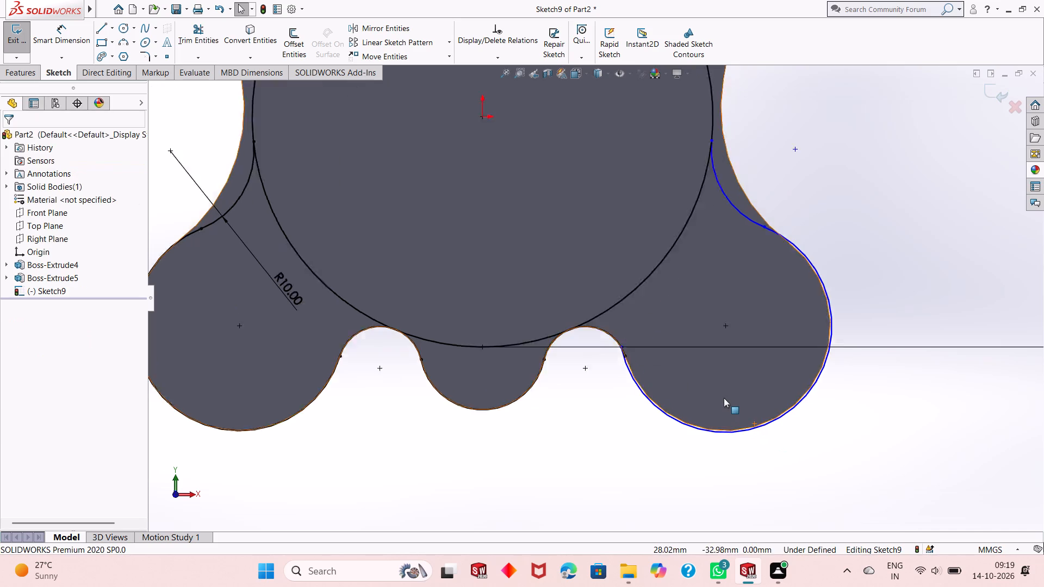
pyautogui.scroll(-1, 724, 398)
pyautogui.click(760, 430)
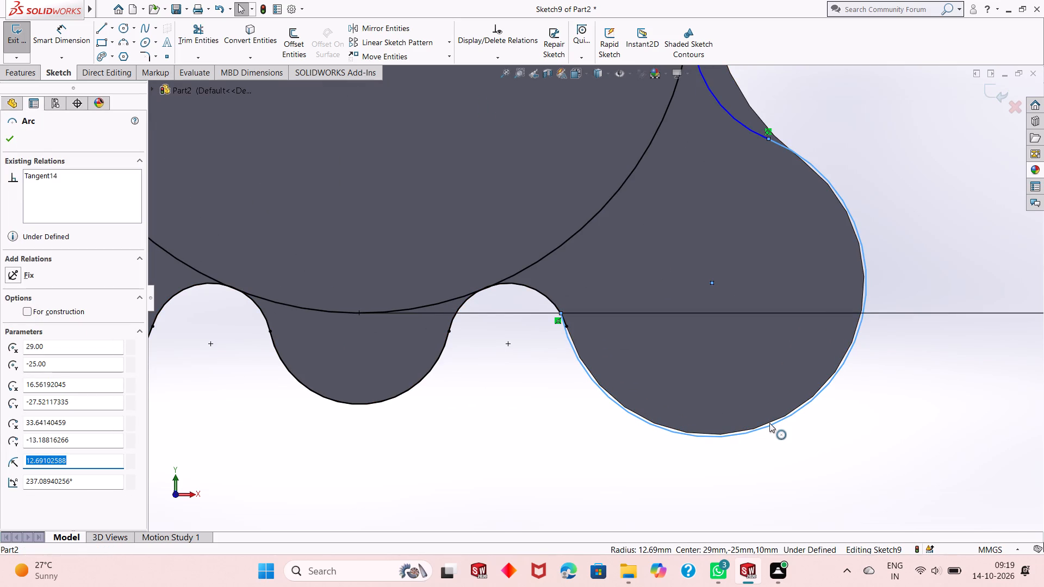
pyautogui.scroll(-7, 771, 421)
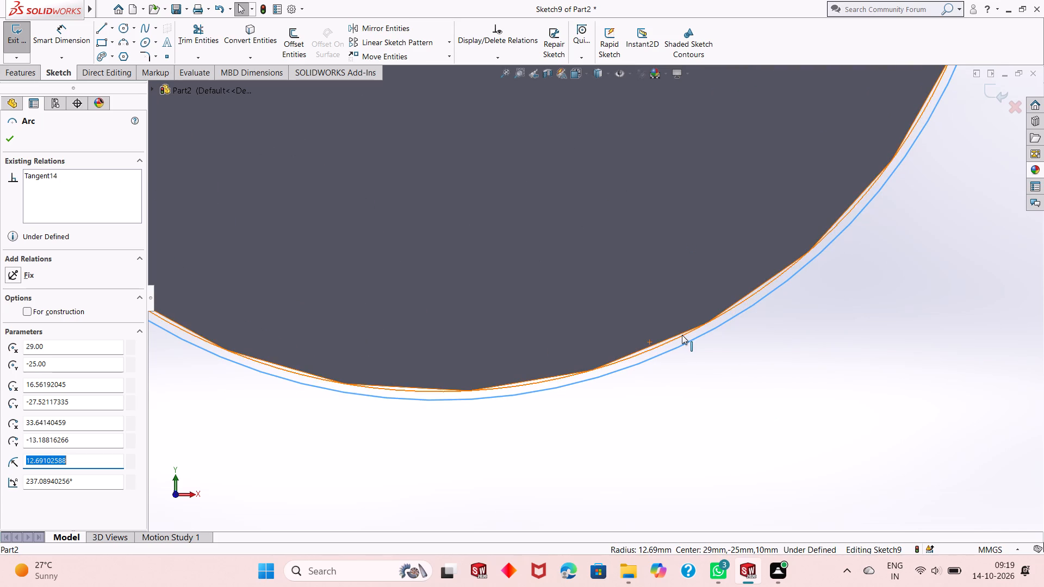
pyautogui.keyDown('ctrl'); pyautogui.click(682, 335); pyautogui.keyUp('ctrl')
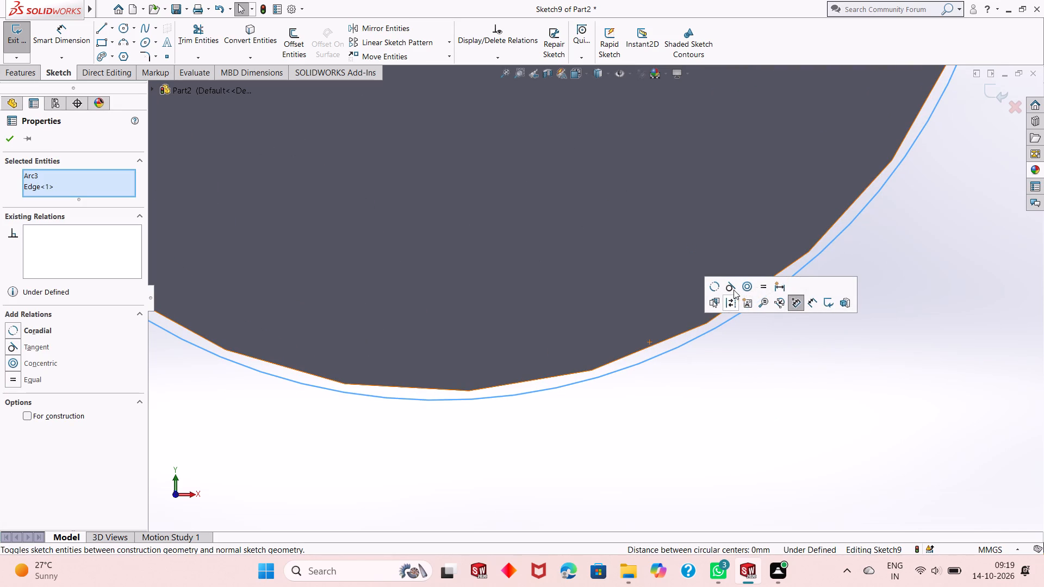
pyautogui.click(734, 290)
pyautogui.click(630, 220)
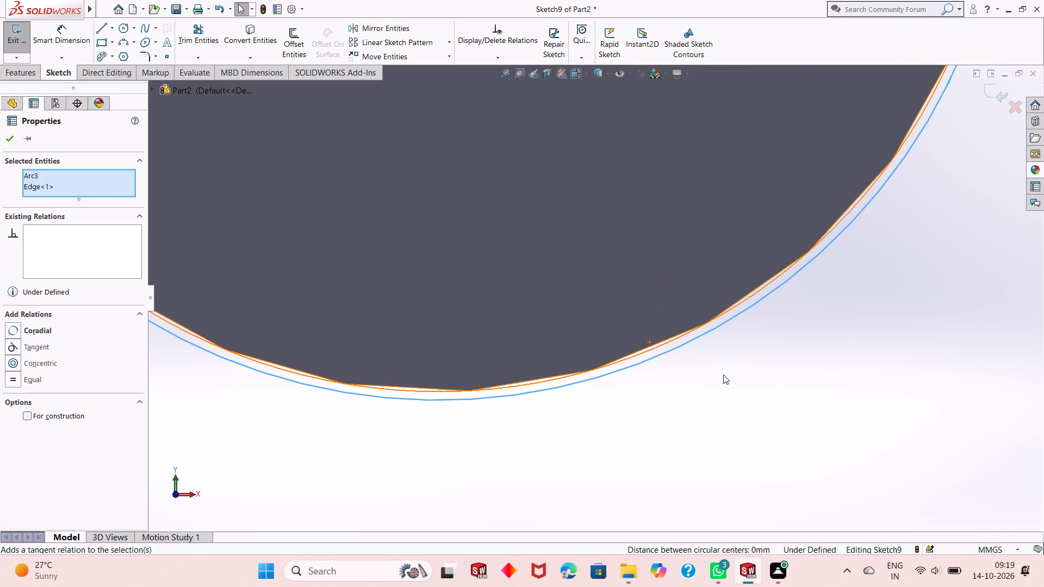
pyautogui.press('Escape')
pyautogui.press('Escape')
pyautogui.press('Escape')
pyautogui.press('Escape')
# Add a tangent relation between the lower-right lobe arc and the plate's rounded lobe edge.
pyautogui.click(669, 349)
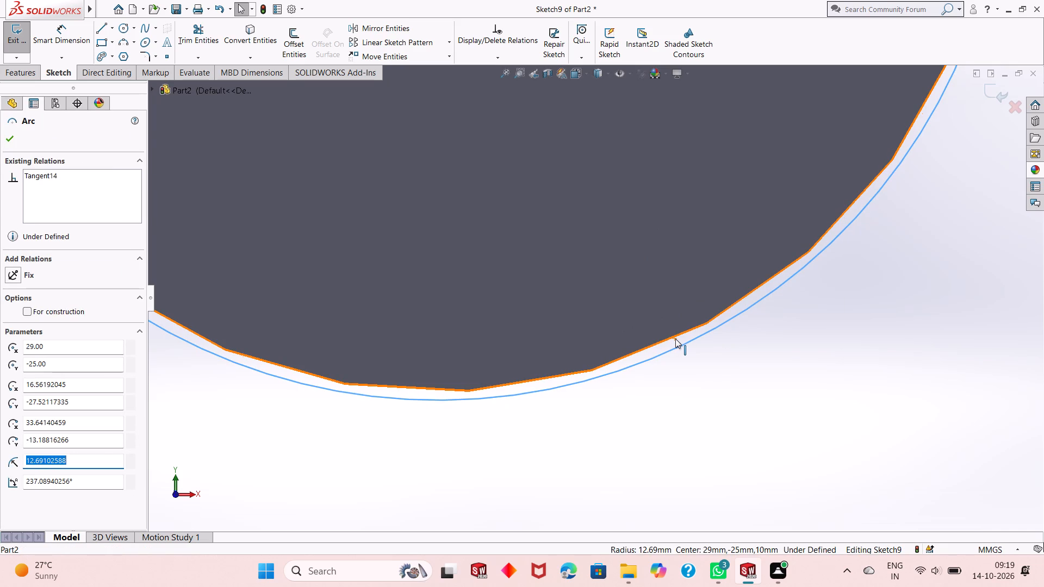
pyautogui.keyDown('ctrl'); pyautogui.click(675, 340); pyautogui.keyUp('ctrl')
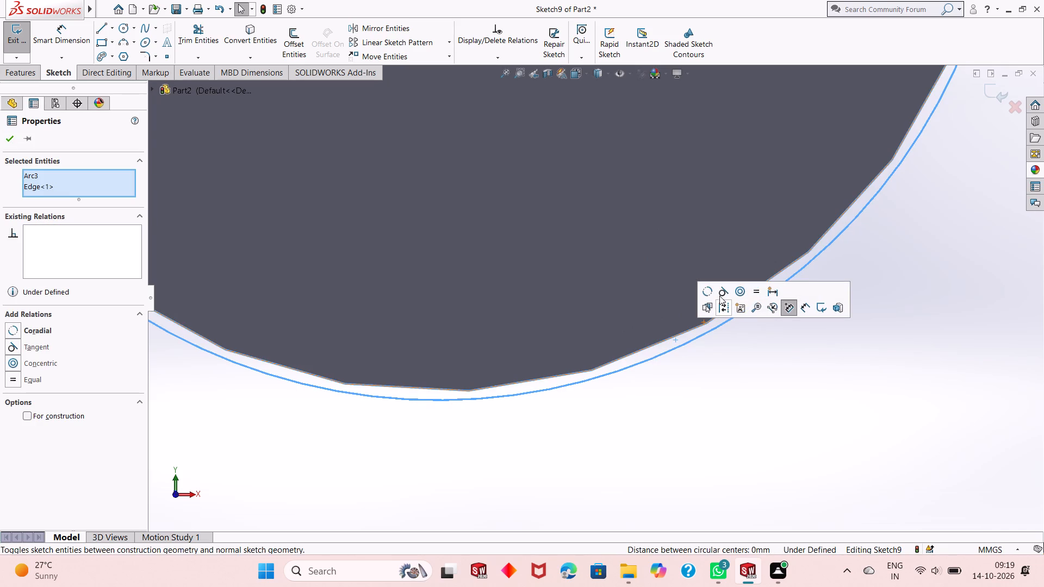
pyautogui.click(723, 293)
pyautogui.scroll(2, 687, 372)
pyautogui.press('Escape')
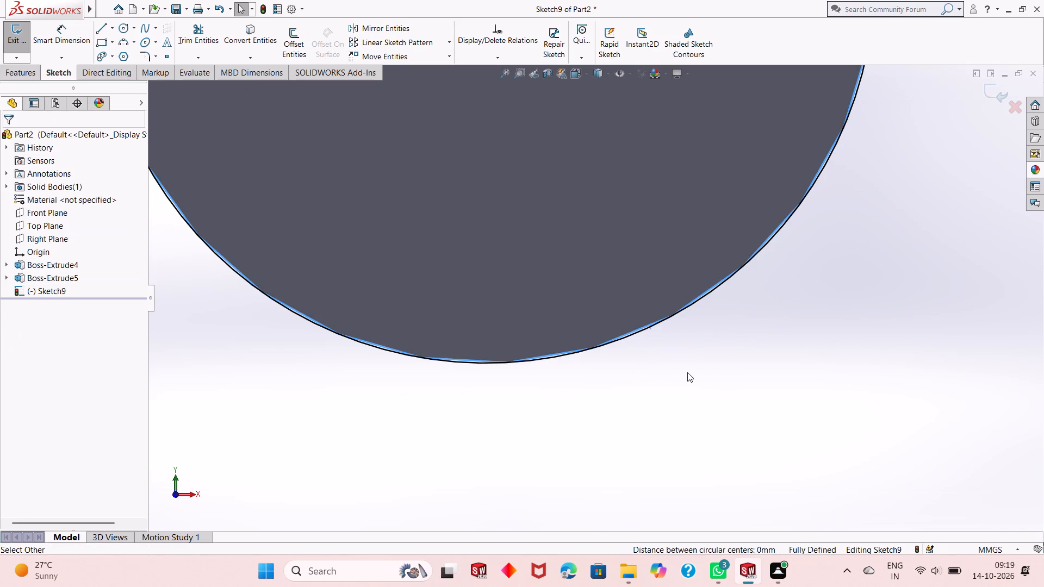
pyautogui.press('Escape')
pyautogui.press('Escape')
# Trim the 55 mm circle's lower-left and bottom segments, including the short leftover piece at the left notch arc.
pyautogui.scroll(9, 562, 380)
pyautogui.scroll(-1, 549, 209)
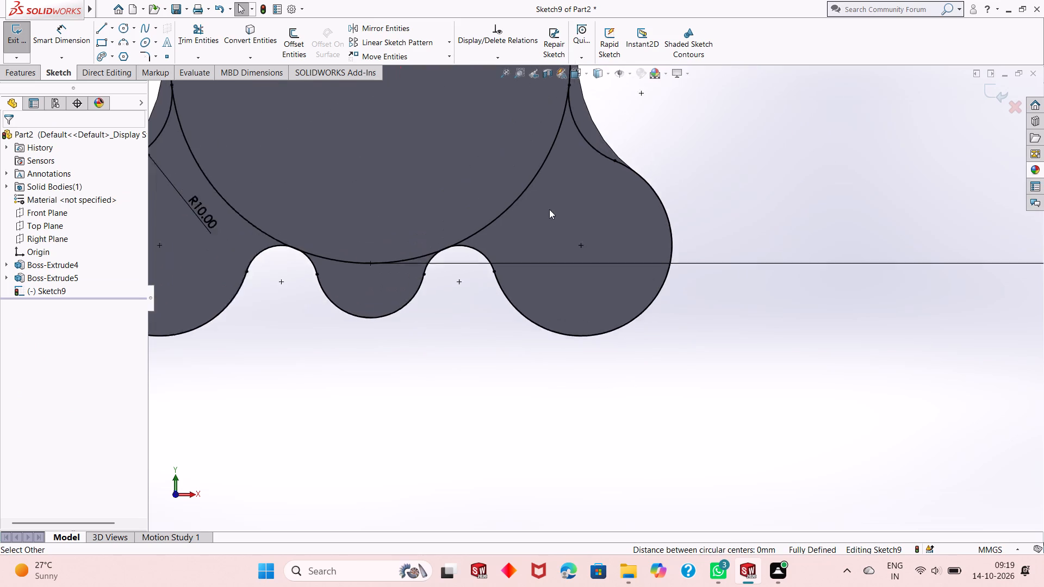
pyautogui.scroll(-1, 549, 209)
pyautogui.scroll(3, 592, 343)
pyautogui.scroll(-2, 481, 227)
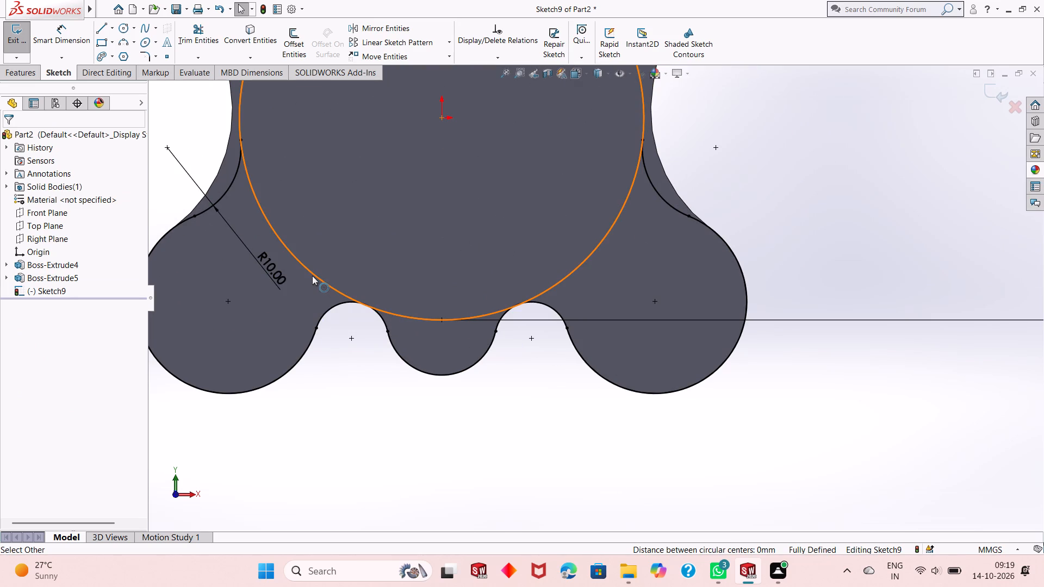
pyautogui.click(198, 35)
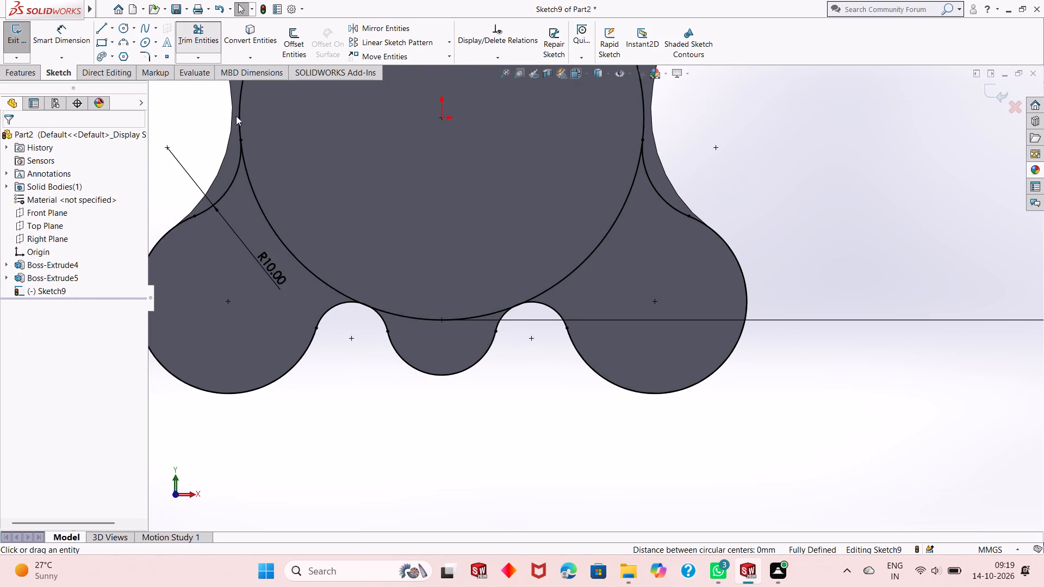
pyautogui.click(269, 222)
pyautogui.click(389, 313)
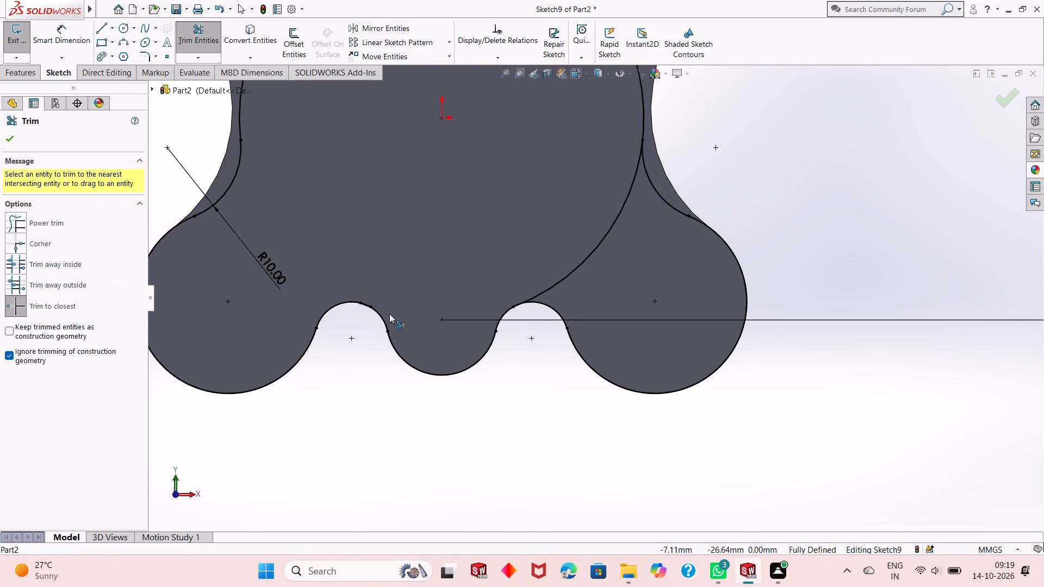
pyautogui.scroll(-14, 375, 303)
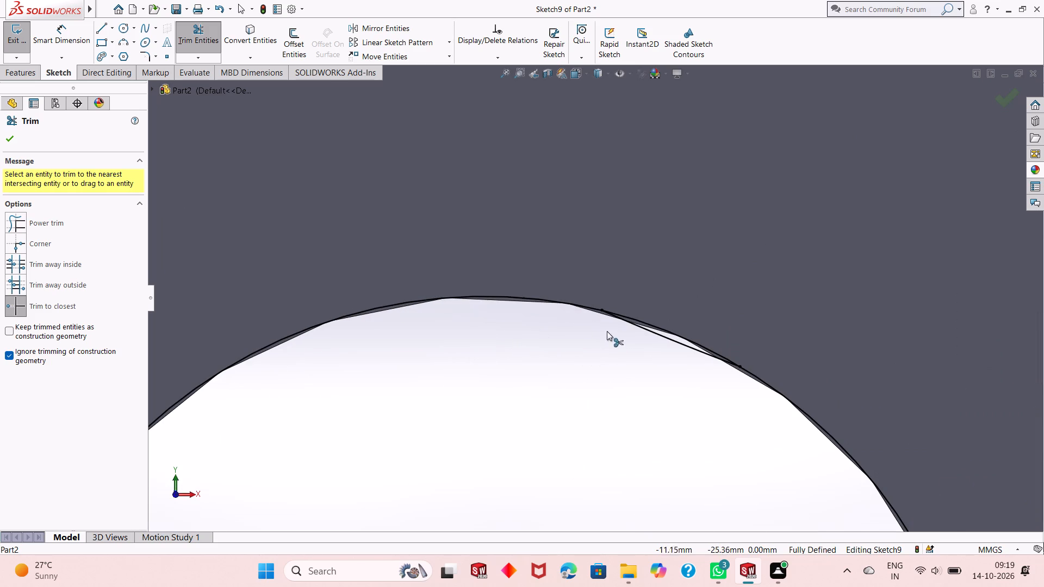
pyautogui.click(672, 342)
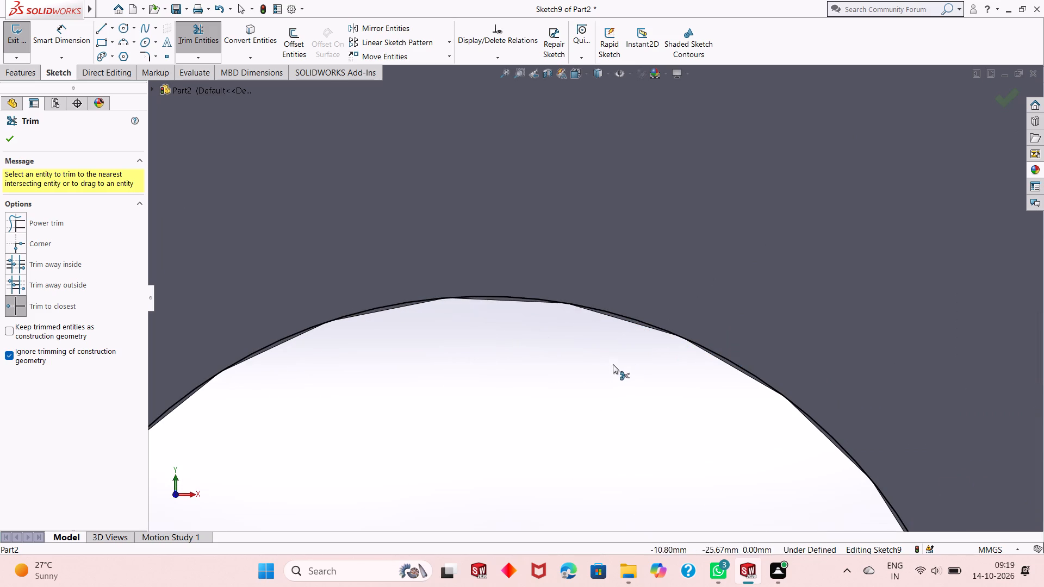
# Trim the 55 mm circle's lower-right segment and its short leftover piece at the right notch arc.
pyautogui.scroll(11, 580, 363)
pyautogui.scroll(-3, 983, 259)
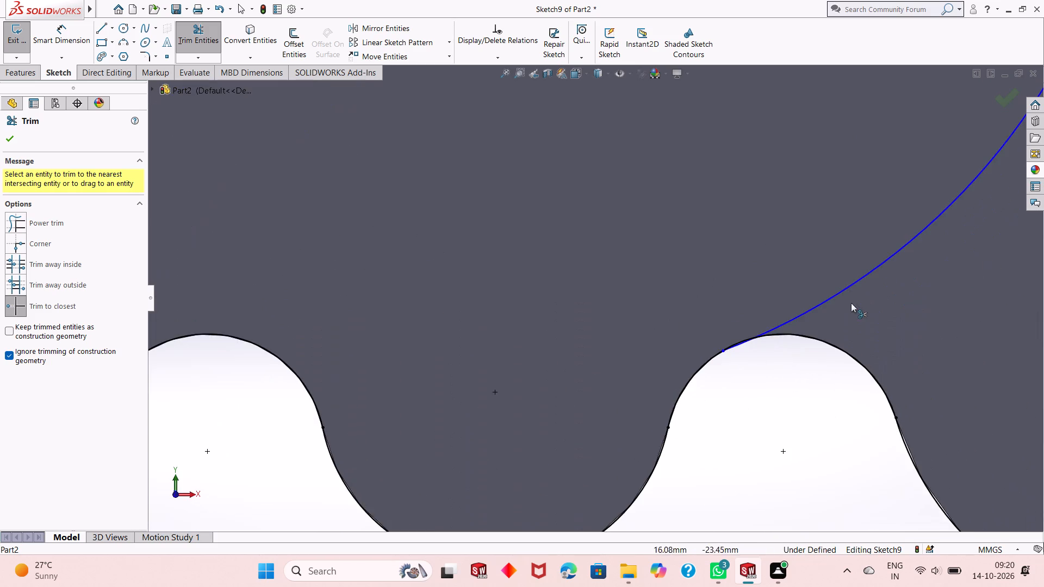
pyautogui.scroll(-4, 829, 310)
pyautogui.scroll(-4, 752, 358)
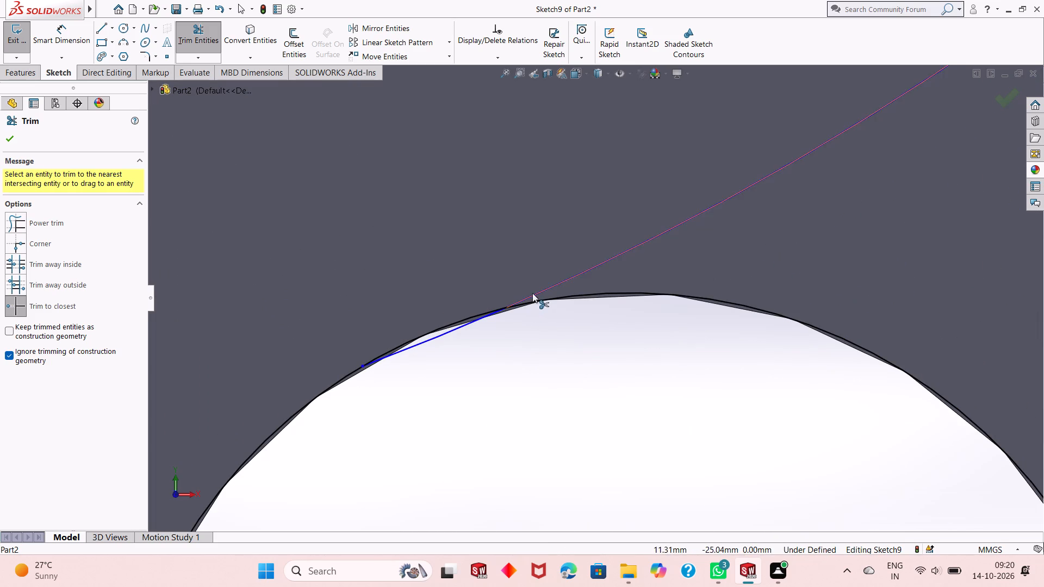
pyautogui.click(532, 293)
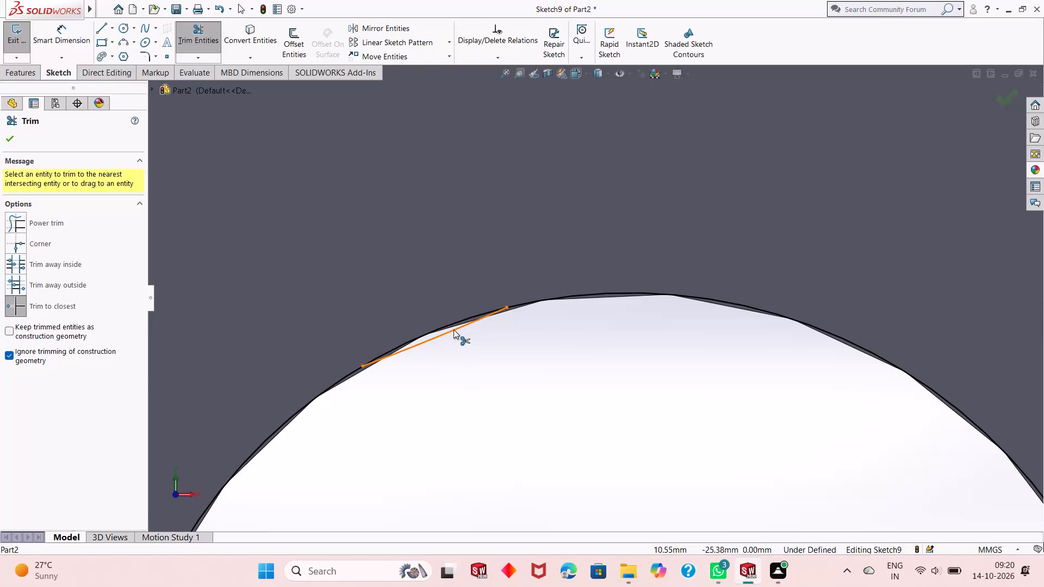
pyautogui.click(453, 330)
pyautogui.scroll(13, 635, 369)
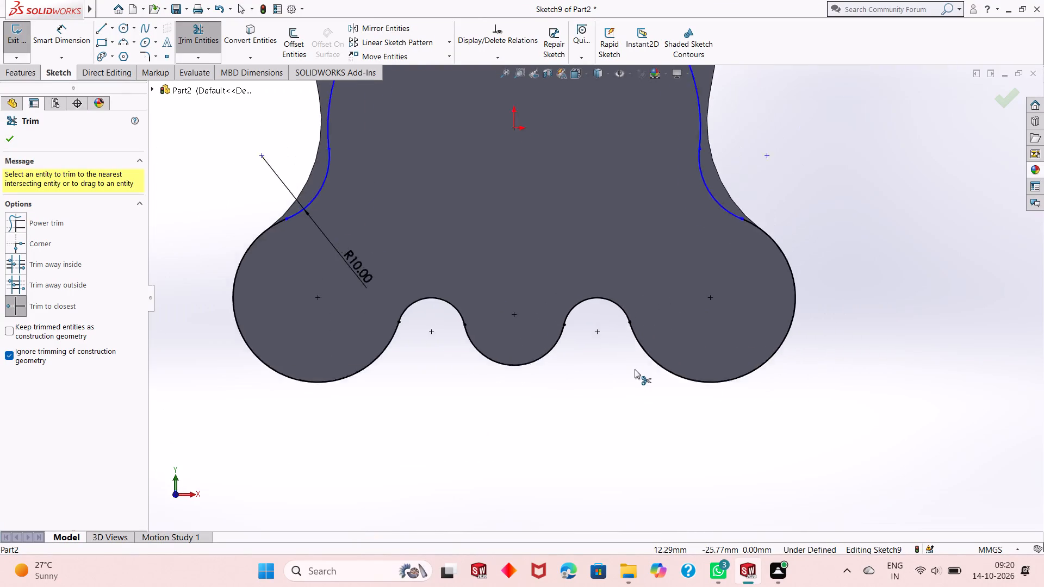
pyautogui.scroll(7, 635, 369)
pyautogui.scroll(-5, 542, 193)
pyautogui.scroll(-1, 540, 273)
pyautogui.scroll(3, 550, 329)
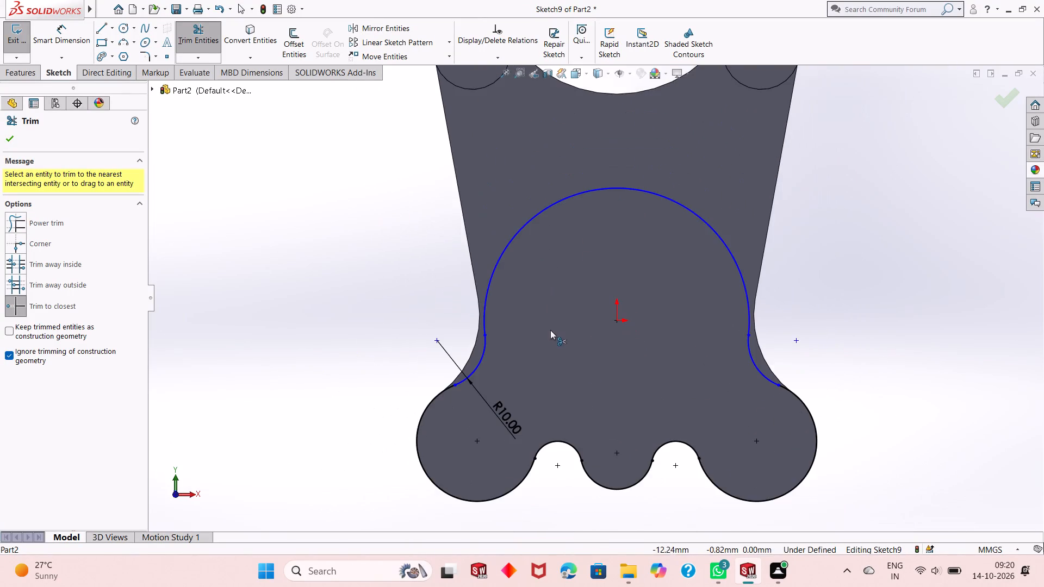
pyautogui.scroll(-2, 609, 382)
pyautogui.scroll(3, 607, 360)
pyautogui.rightClick(852, 287)
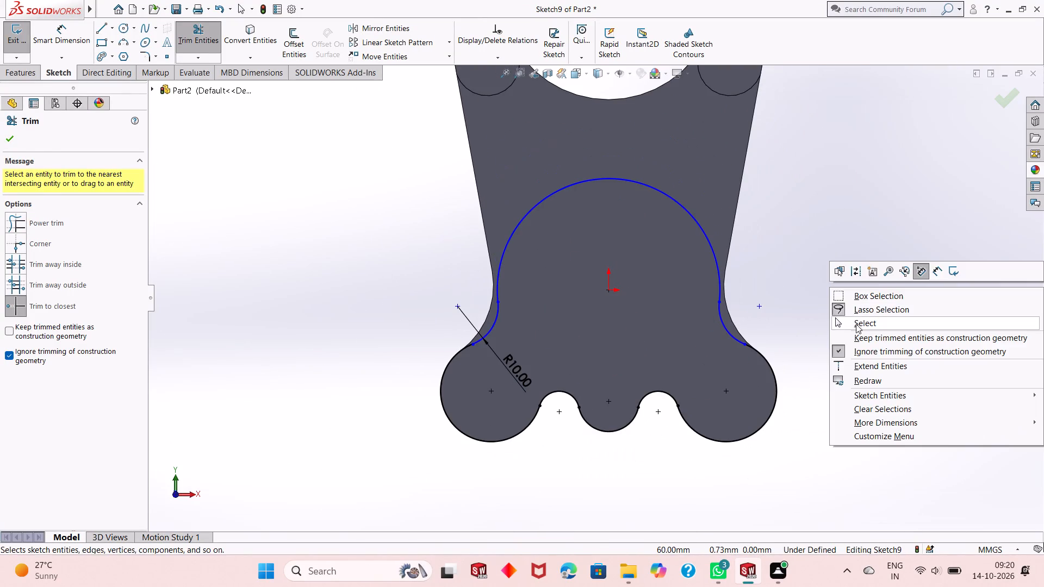
pyautogui.click(856, 324)
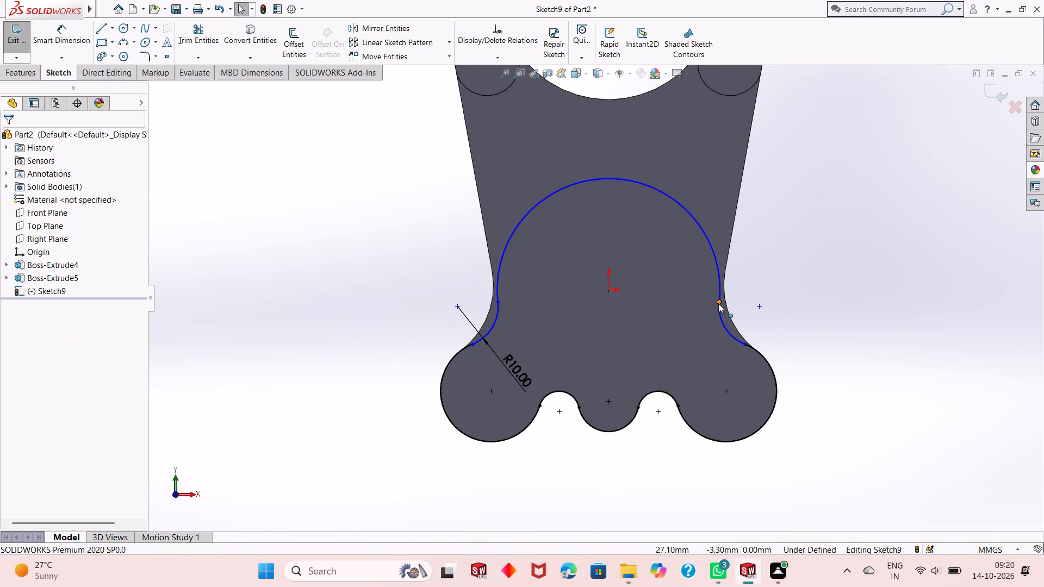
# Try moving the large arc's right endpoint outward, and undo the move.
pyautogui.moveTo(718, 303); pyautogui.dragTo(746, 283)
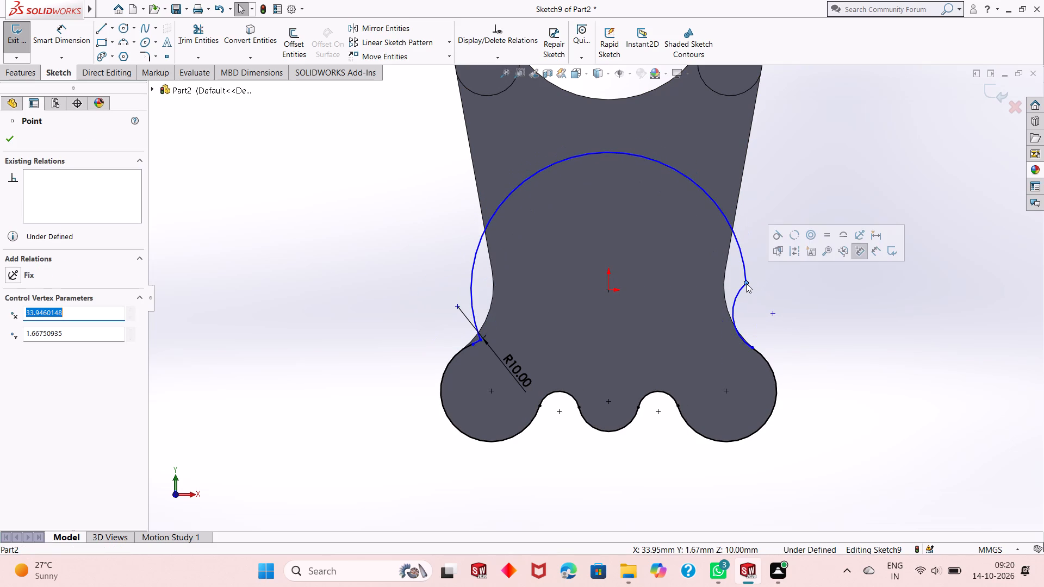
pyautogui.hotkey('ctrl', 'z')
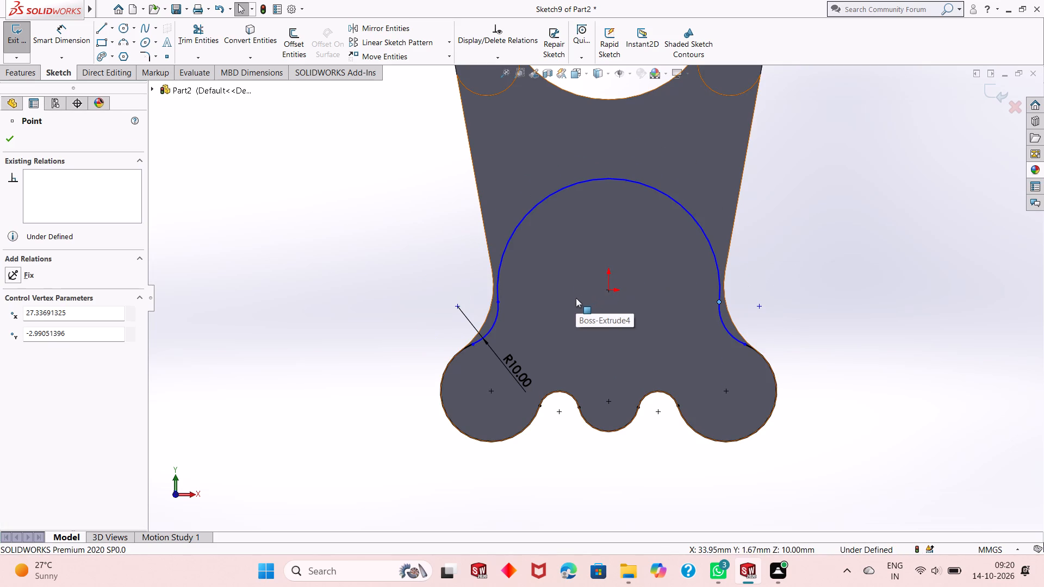
# Dimension the large upper arc's radius as 27.5 mm.
pyautogui.click(58, 35)
pyautogui.click(618, 179)
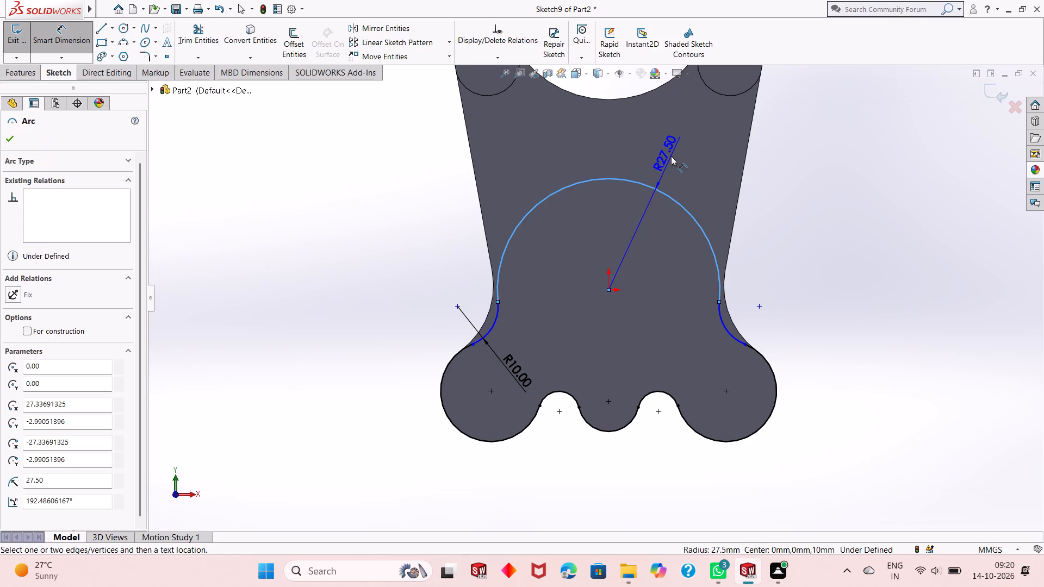
pyautogui.click(671, 156)
pyautogui.press('Return')
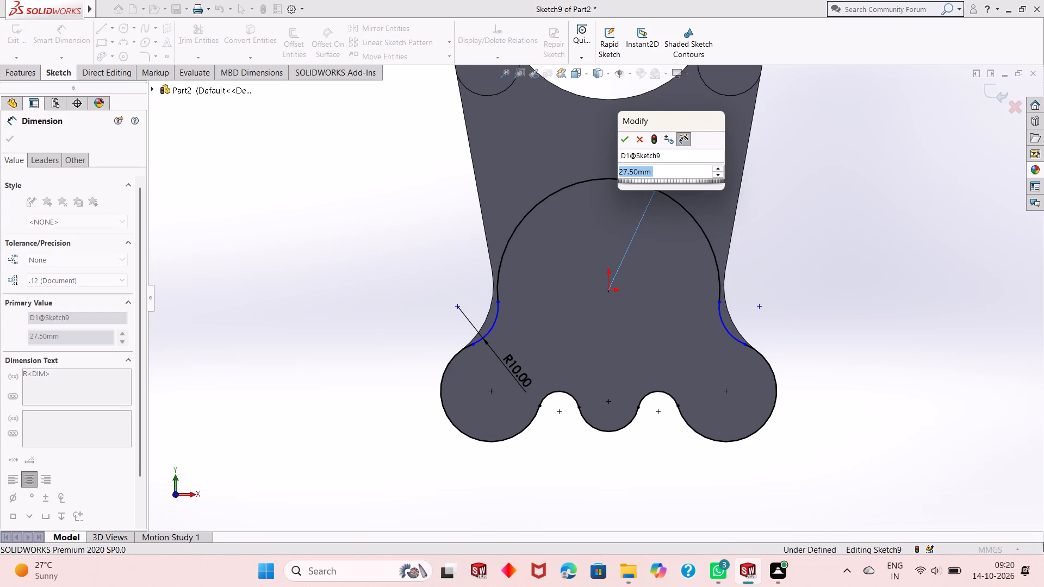
pyautogui.rightClick(809, 234)
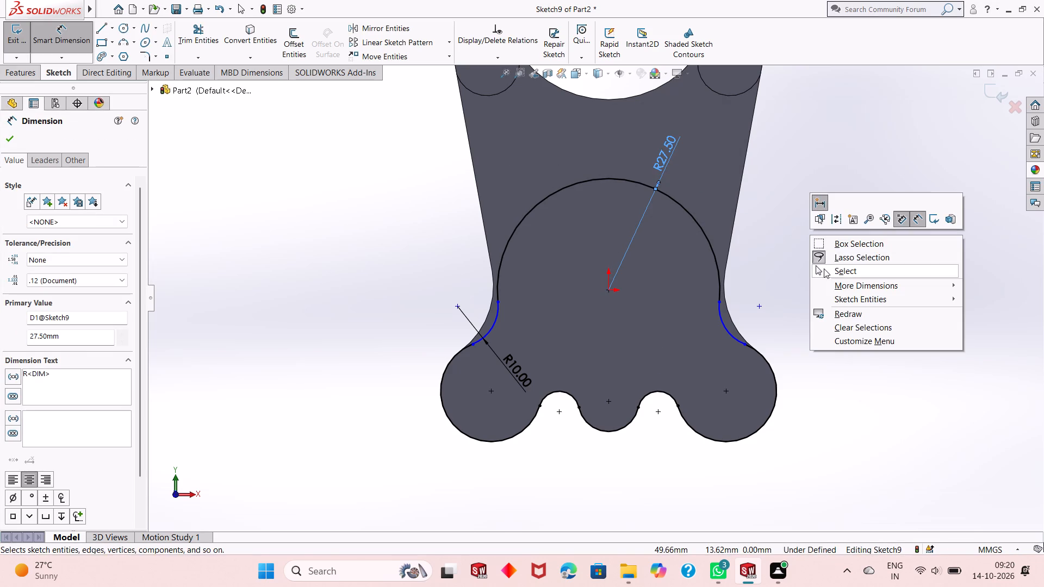
pyautogui.click(824, 270)
# Add a tangent relation at the junction of the large arc and the right connecting arc.
pyautogui.click(721, 301)
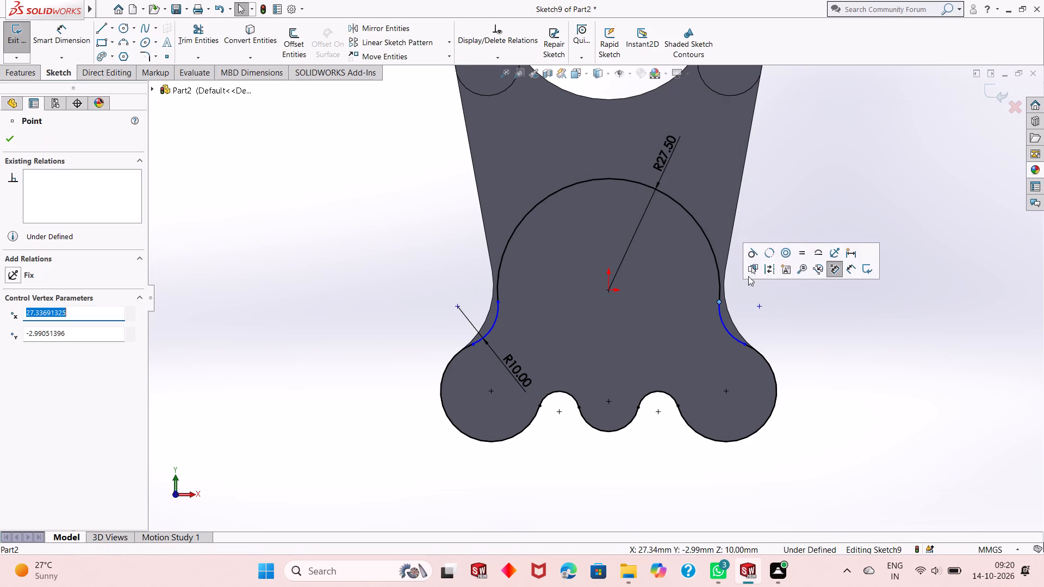
pyautogui.click(759, 254)
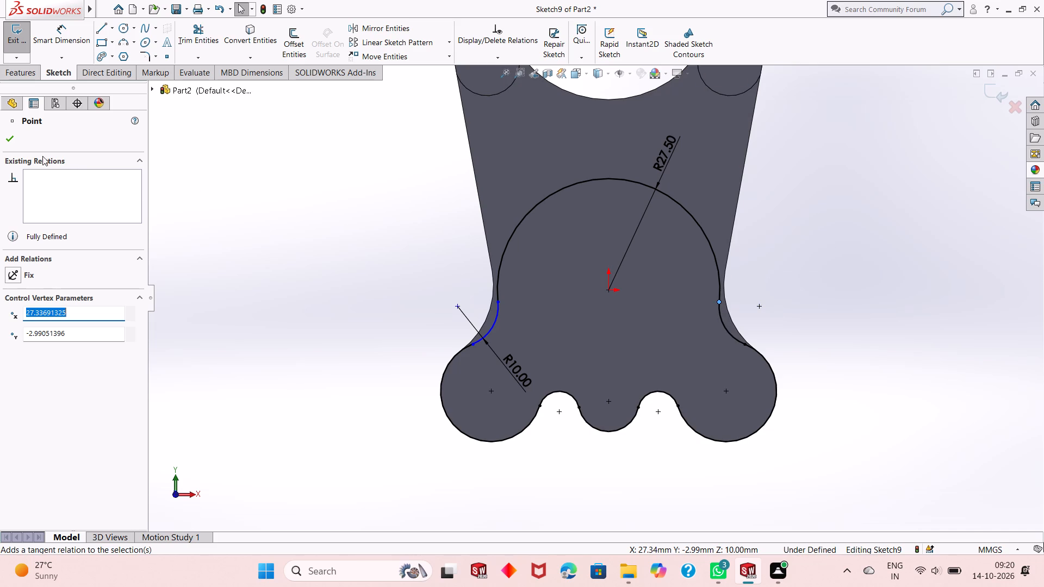
pyautogui.click(13, 139)
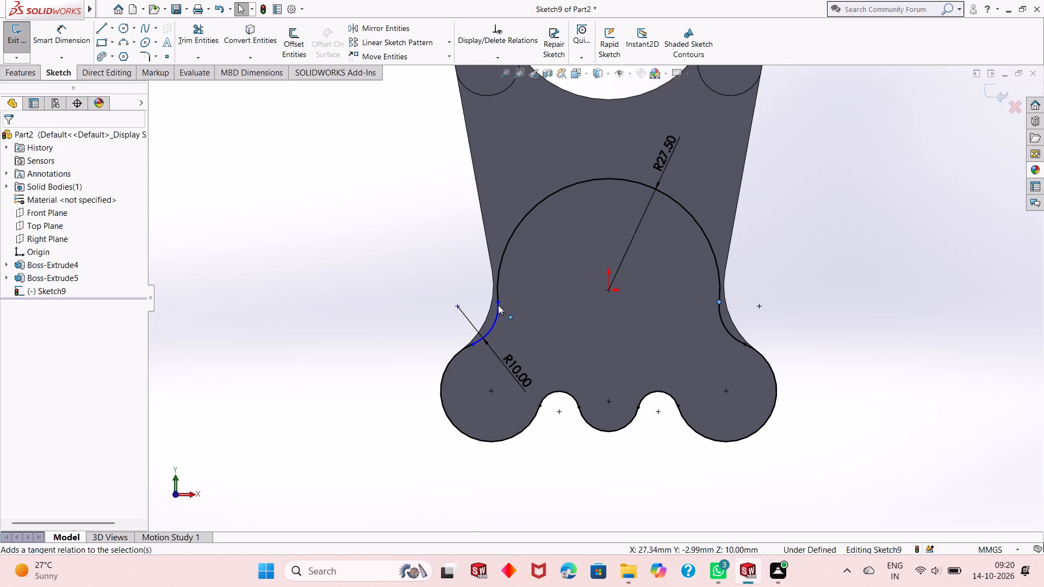
# Add a tangent relation at the junction of the large arc and the left connecting arc.
pyautogui.click(498, 305)
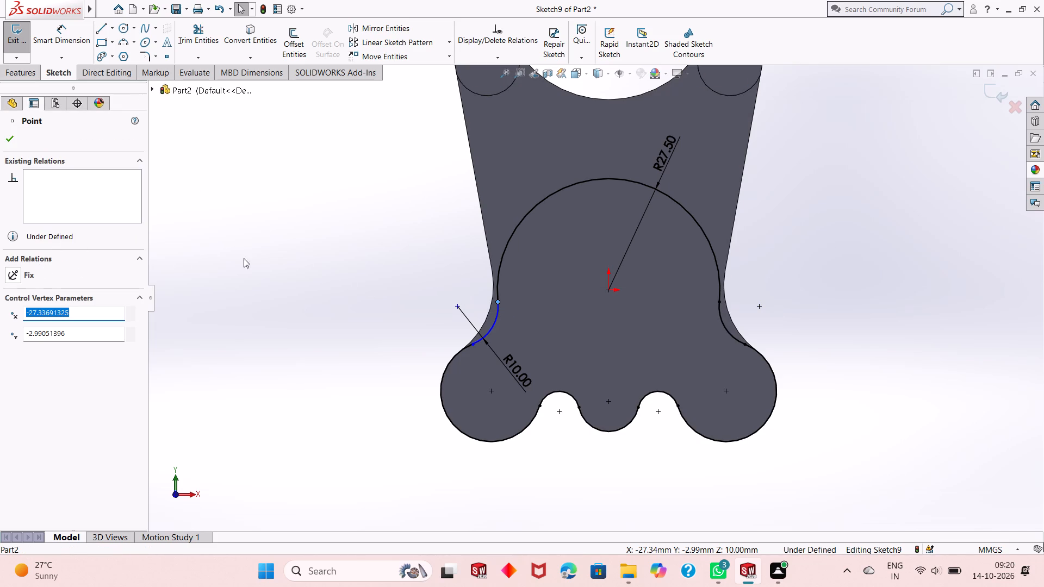
pyautogui.press('Escape')
pyautogui.press('Escape')
pyautogui.press('Escape')
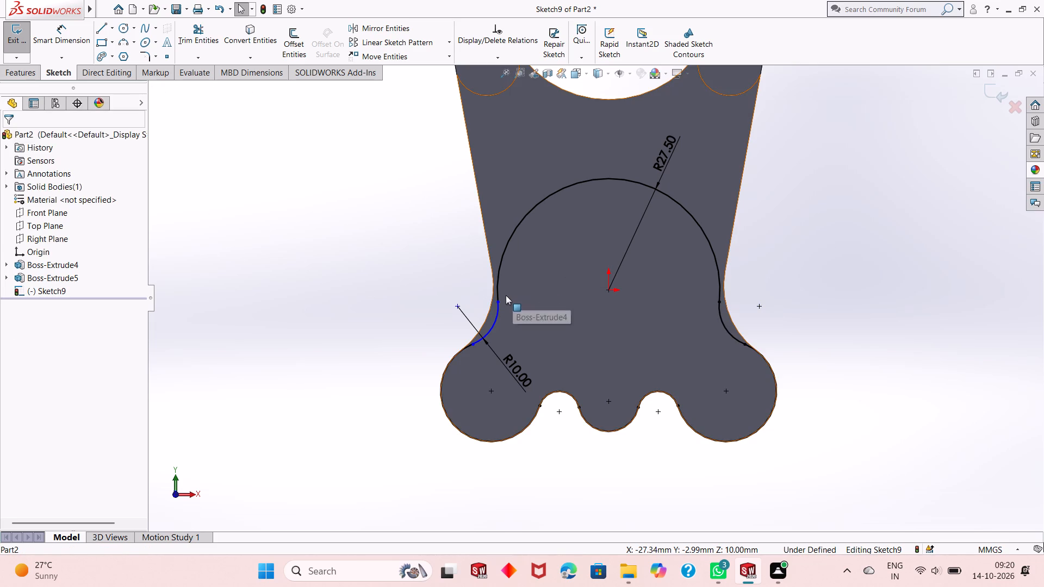
pyautogui.click(500, 301)
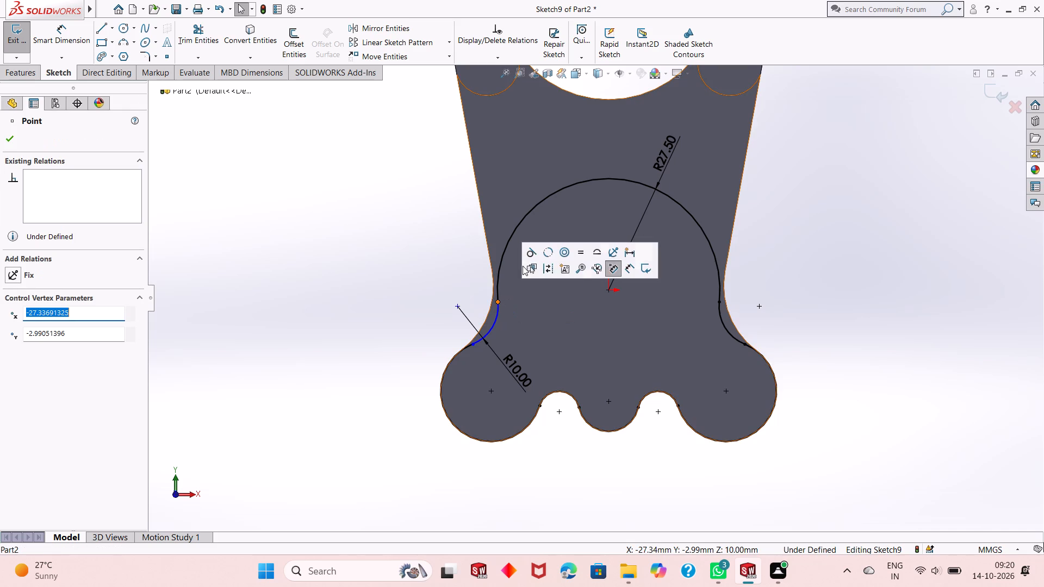
pyautogui.click(530, 254)
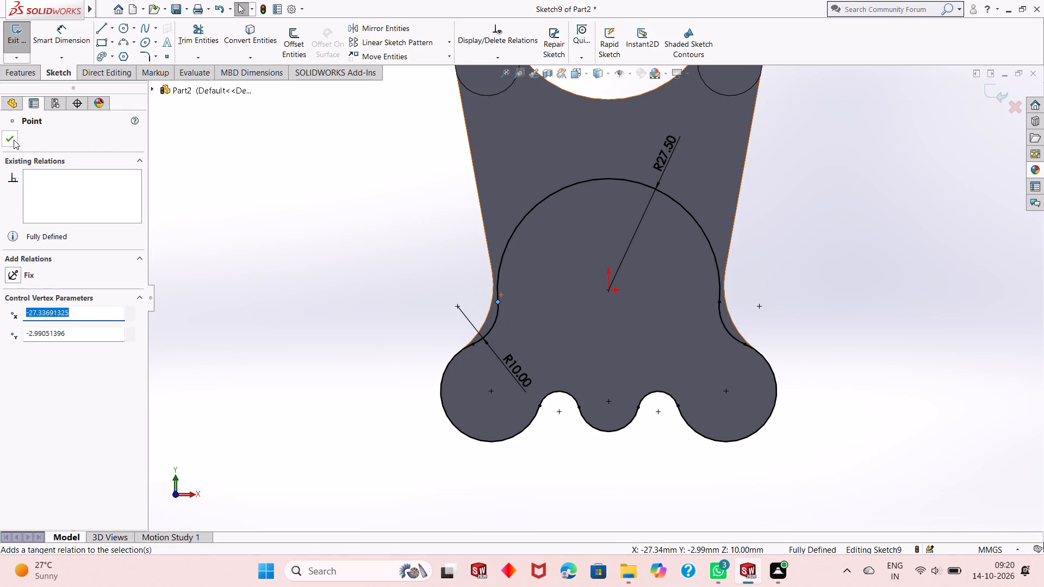
pyautogui.click(14, 140)
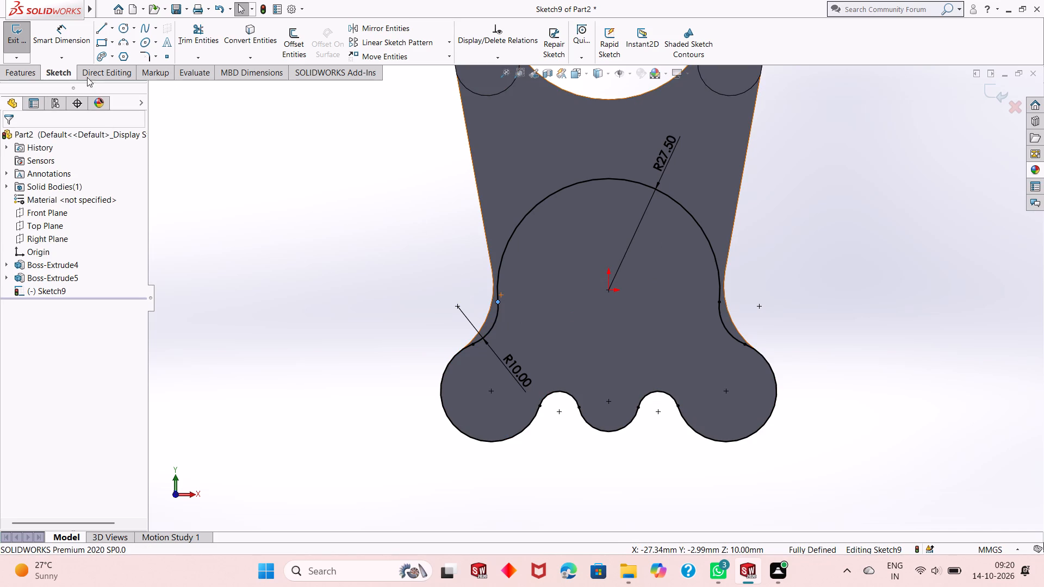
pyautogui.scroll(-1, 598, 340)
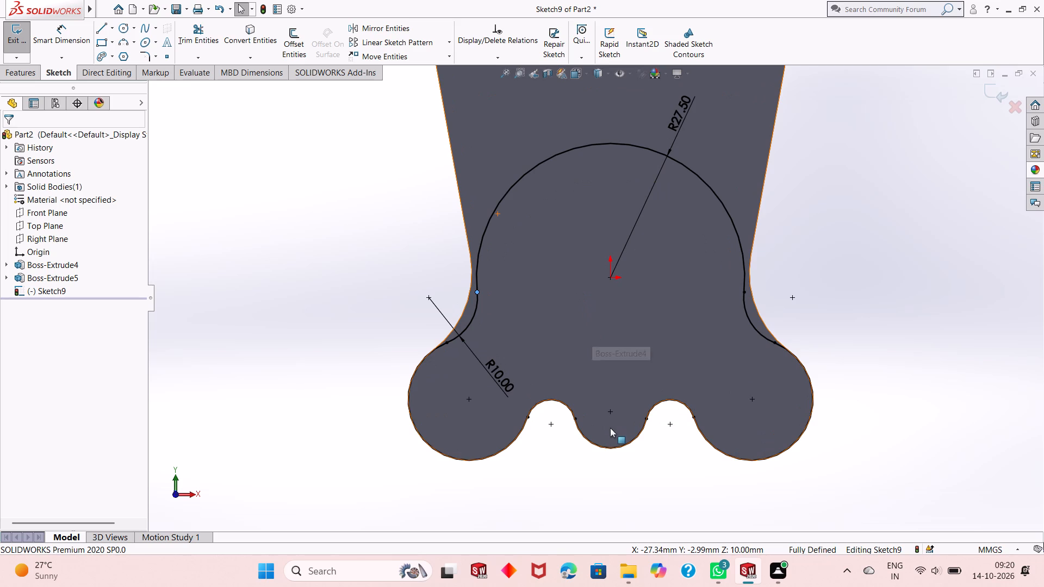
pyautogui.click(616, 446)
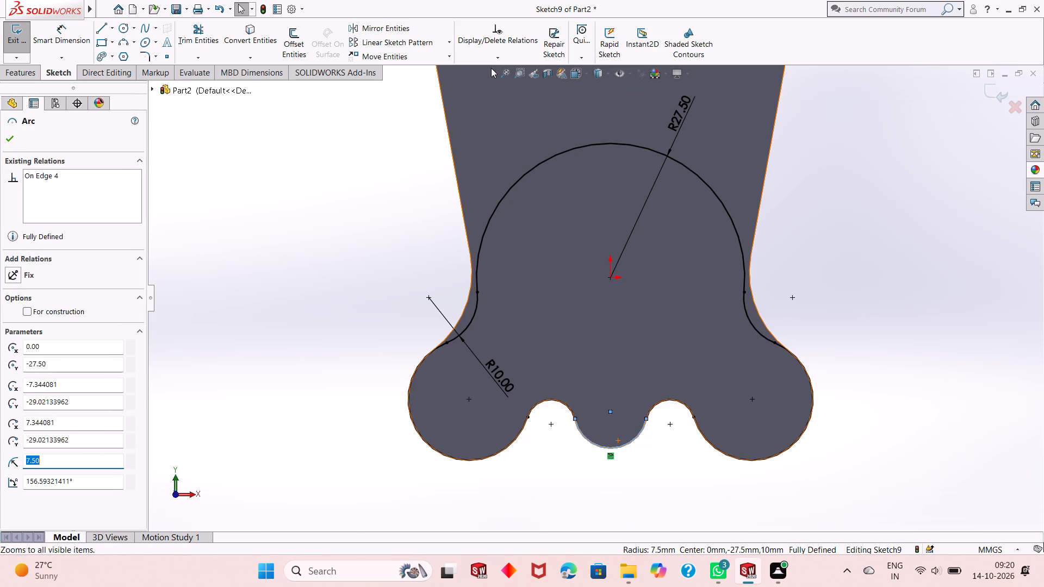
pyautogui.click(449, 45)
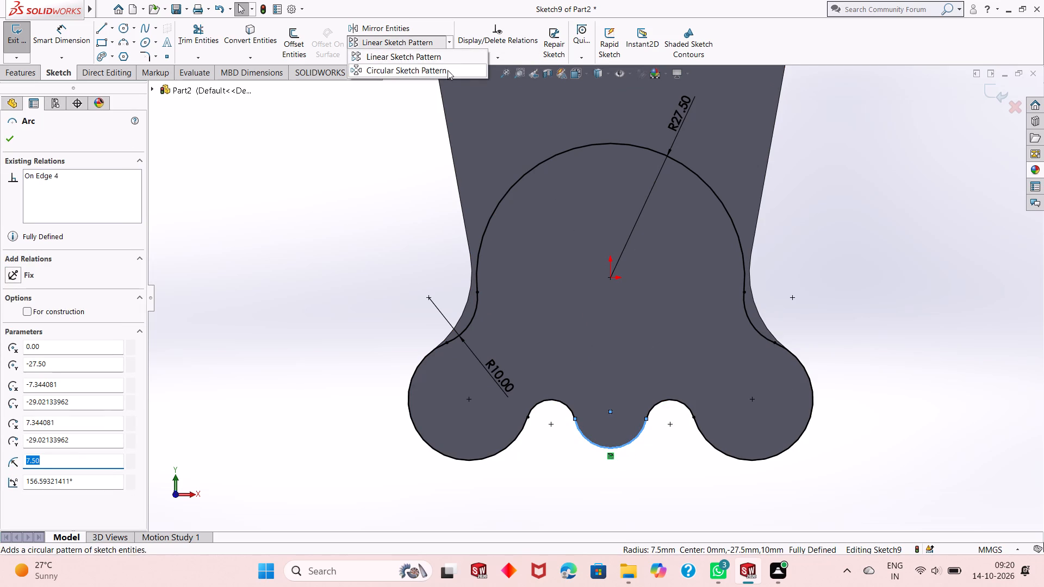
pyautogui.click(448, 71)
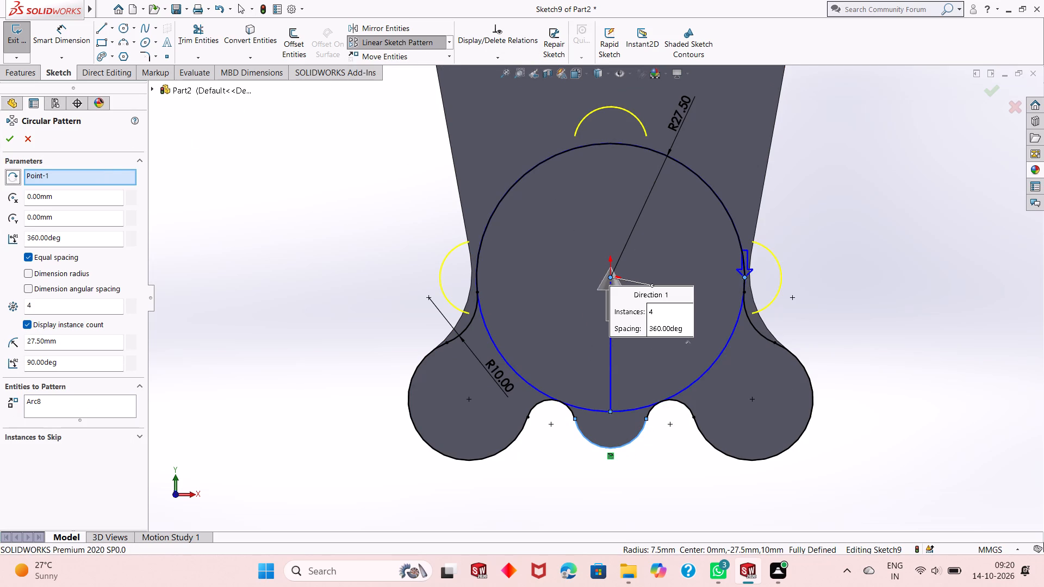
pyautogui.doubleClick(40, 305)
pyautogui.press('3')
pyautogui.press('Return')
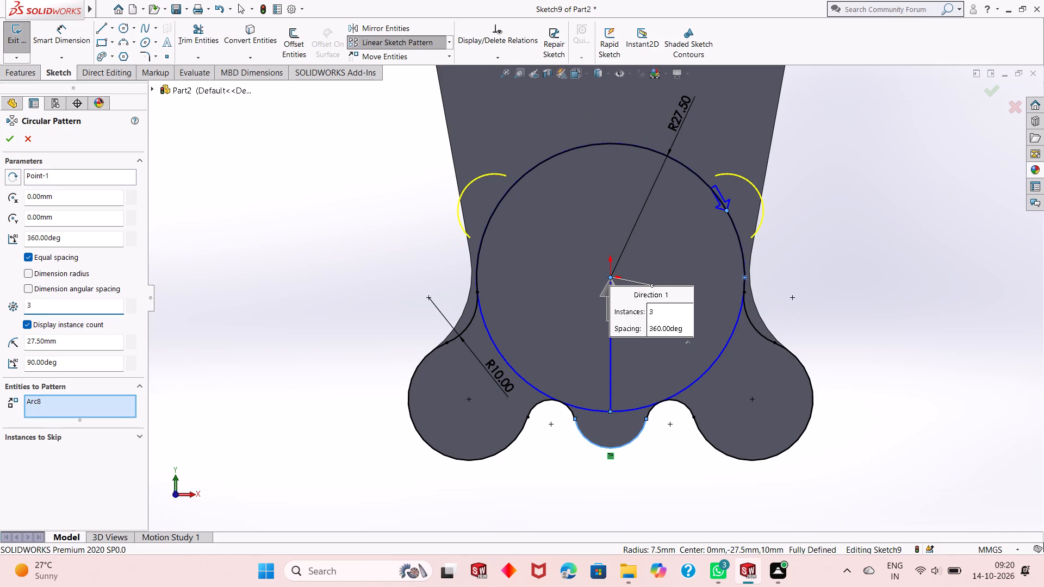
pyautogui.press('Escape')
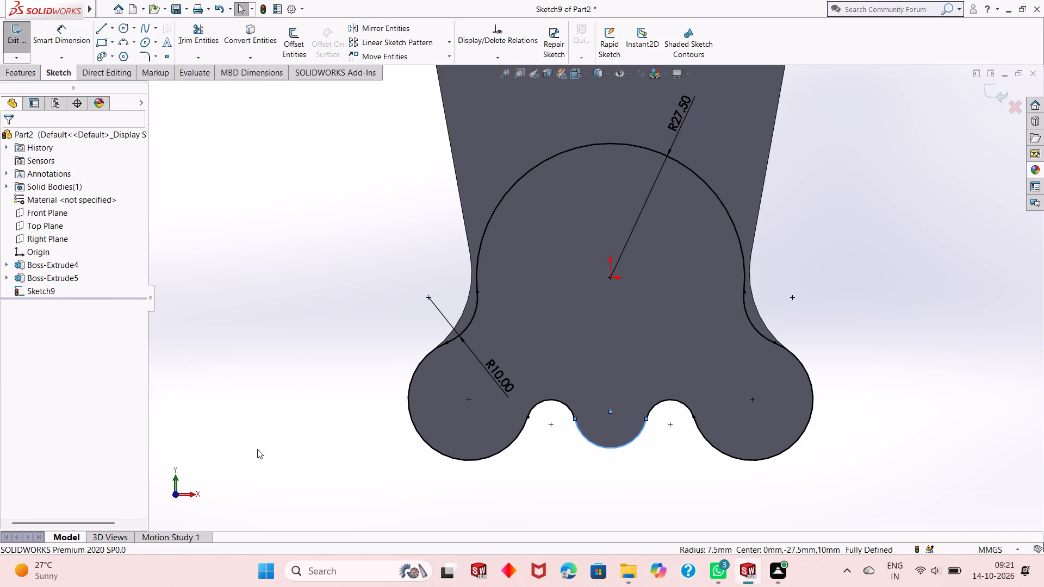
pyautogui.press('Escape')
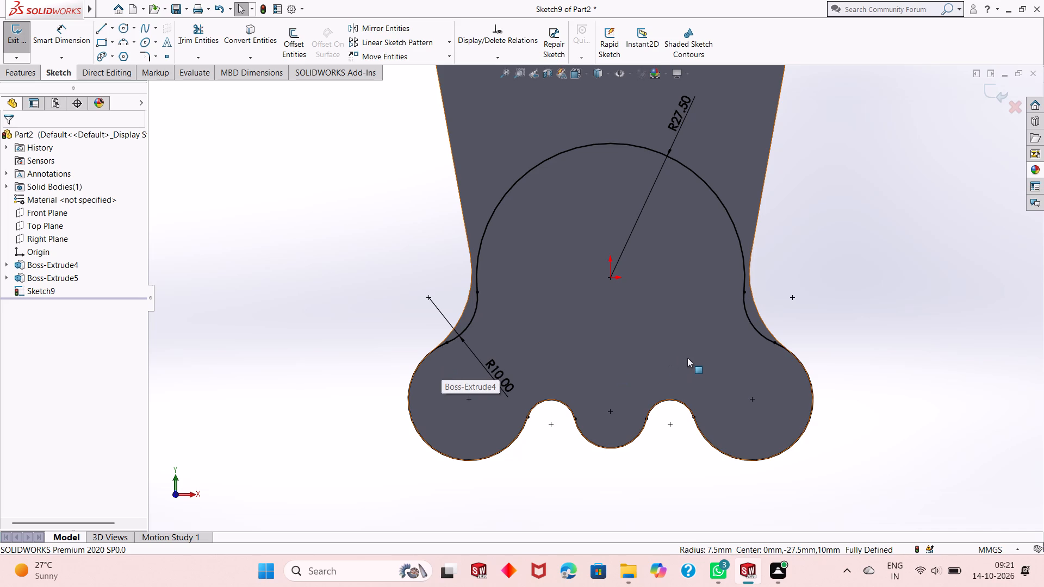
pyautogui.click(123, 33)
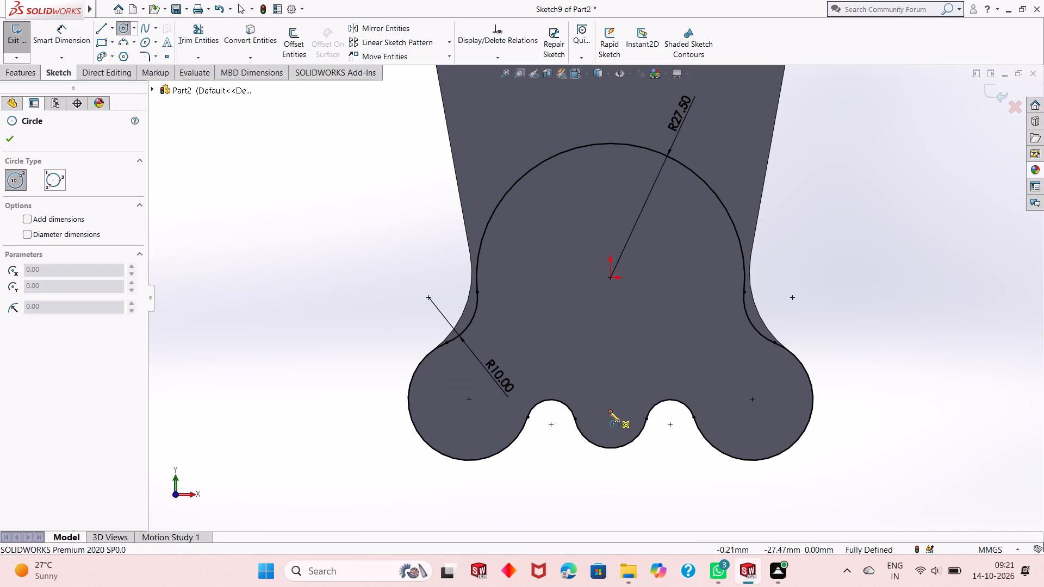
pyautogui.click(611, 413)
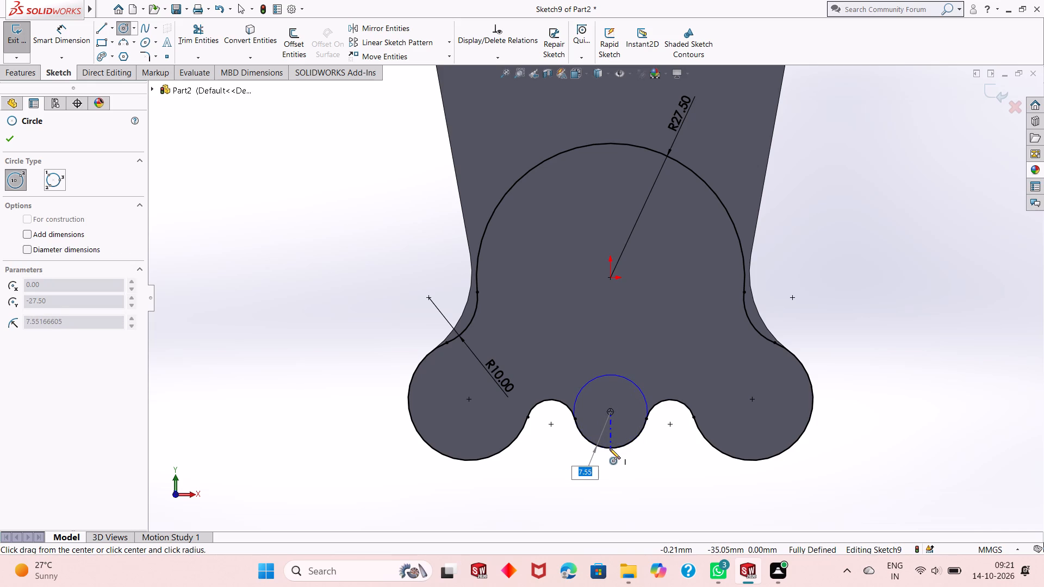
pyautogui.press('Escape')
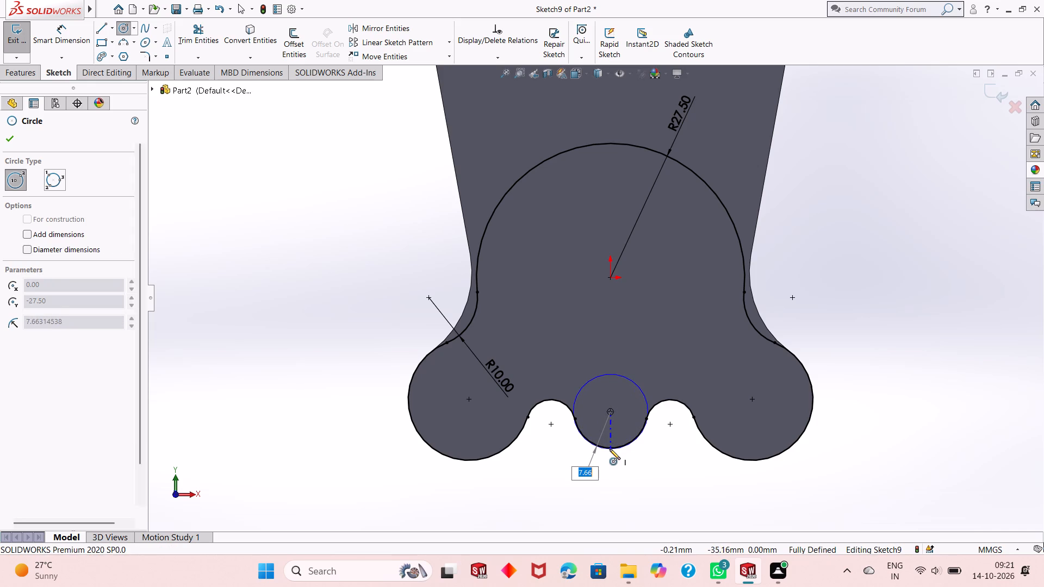
# Undo the recent tangent relations, radius dimension and trimming back to the full large circle, and redo the last edit undone.
pyautogui.hotkey('ctrl', 'z')
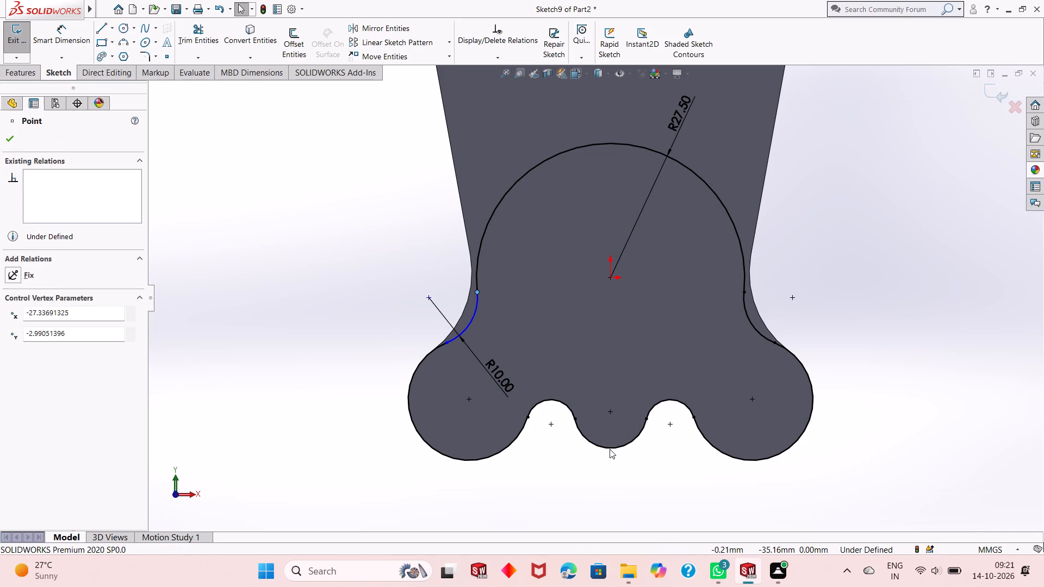
pyautogui.hotkey('ctrl', 'z')
pyautogui.hotkey('ctrl', 'z')
pyautogui.hotkey('ctrl', 'z')
pyautogui.hotkey('ctrl', 'z')
pyautogui.hotkey('ctrl', 'z')
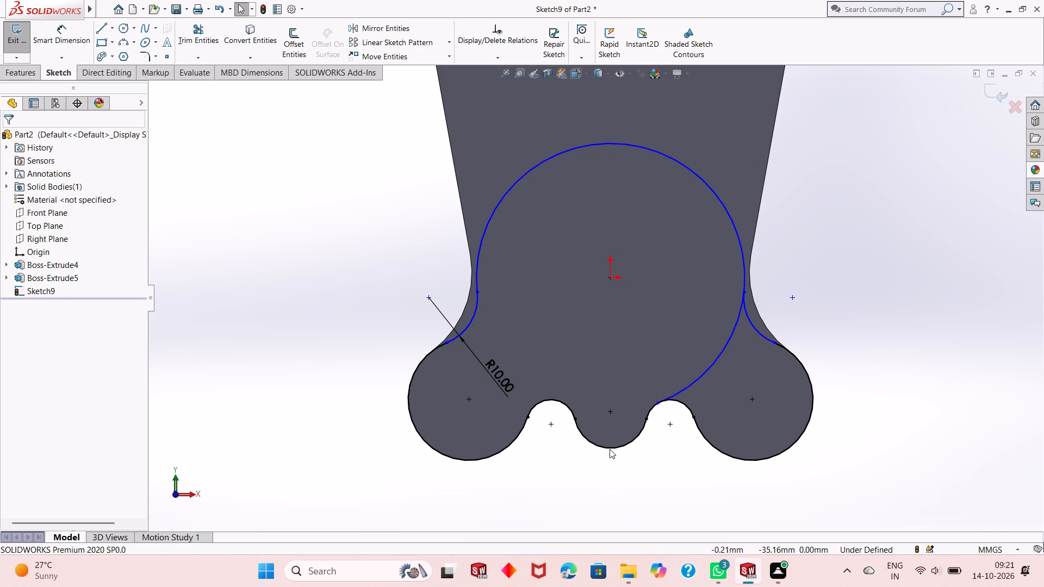
pyautogui.hotkey('ctrl', 'z')
pyautogui.hotkey('ctrl', 'z')
pyautogui.hotkey('ctrl', 'z')
pyautogui.hotkey('ctrl', 'z')
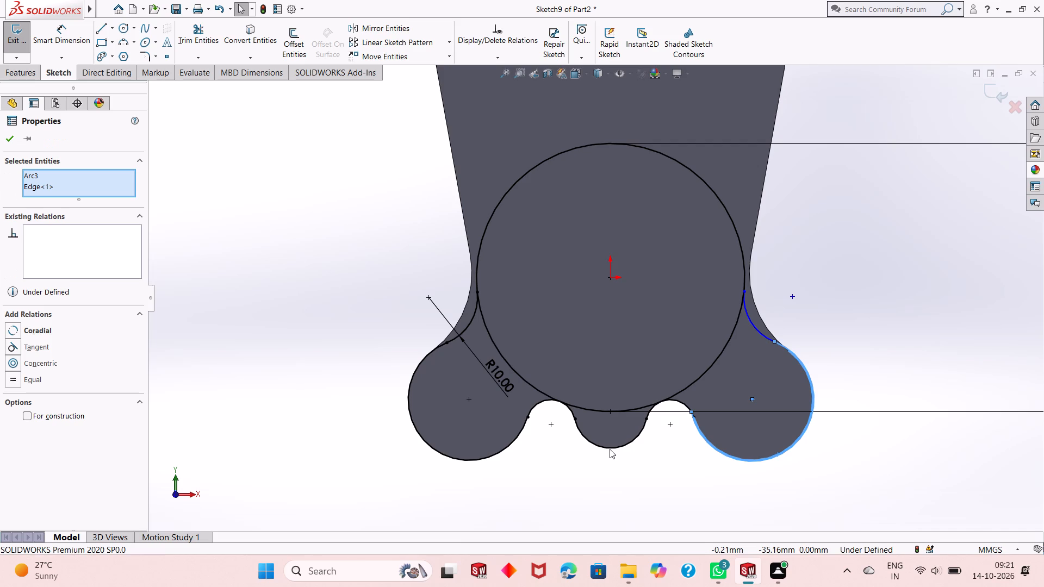
pyautogui.hotkey('ctrl', 'y')
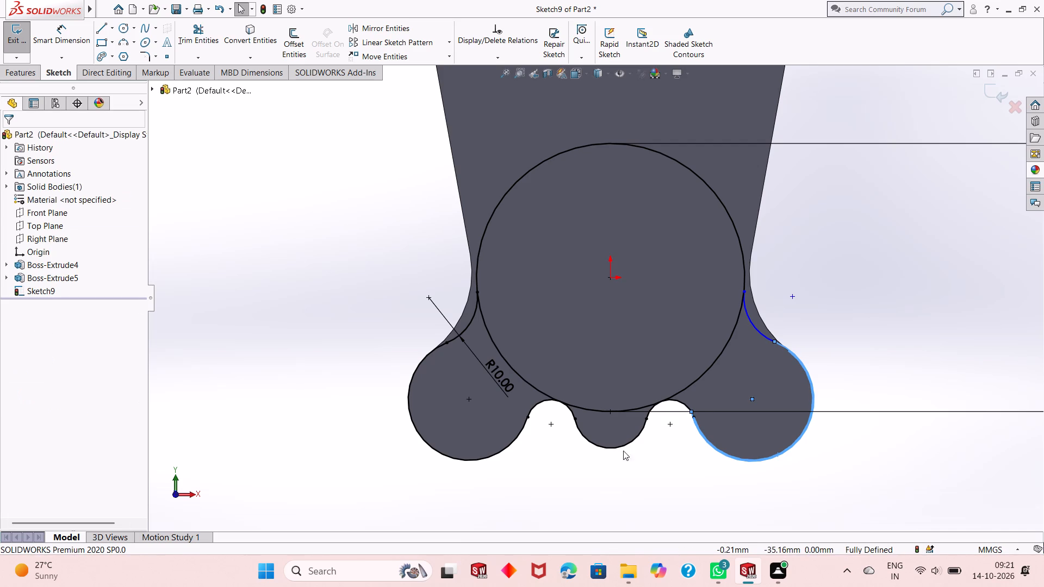
# Delete the small sketch arc along the bottom centre lobe.
pyautogui.click(594, 441)
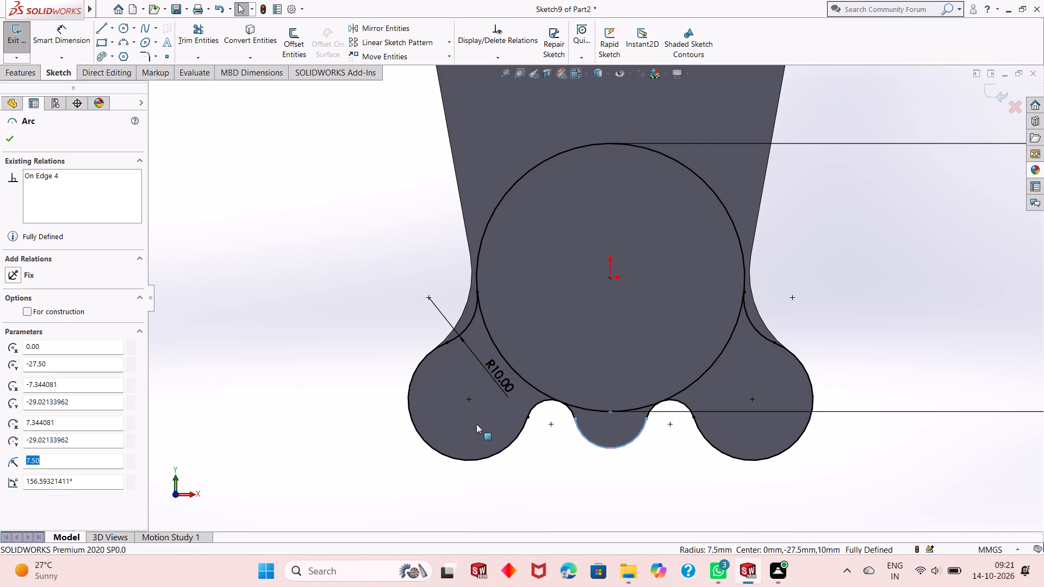
pyautogui.rightClick(368, 298)
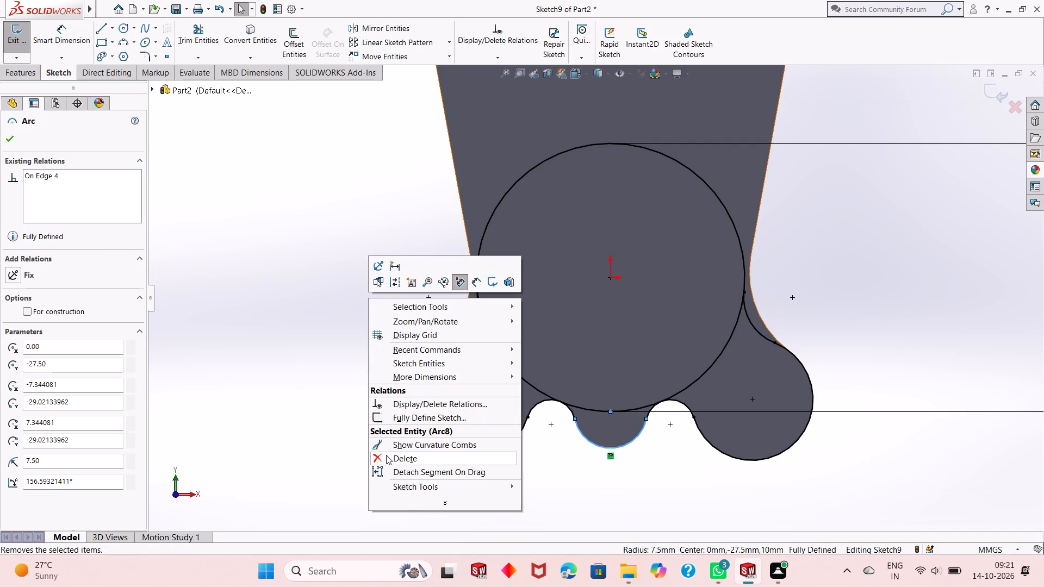
pyautogui.click(385, 458)
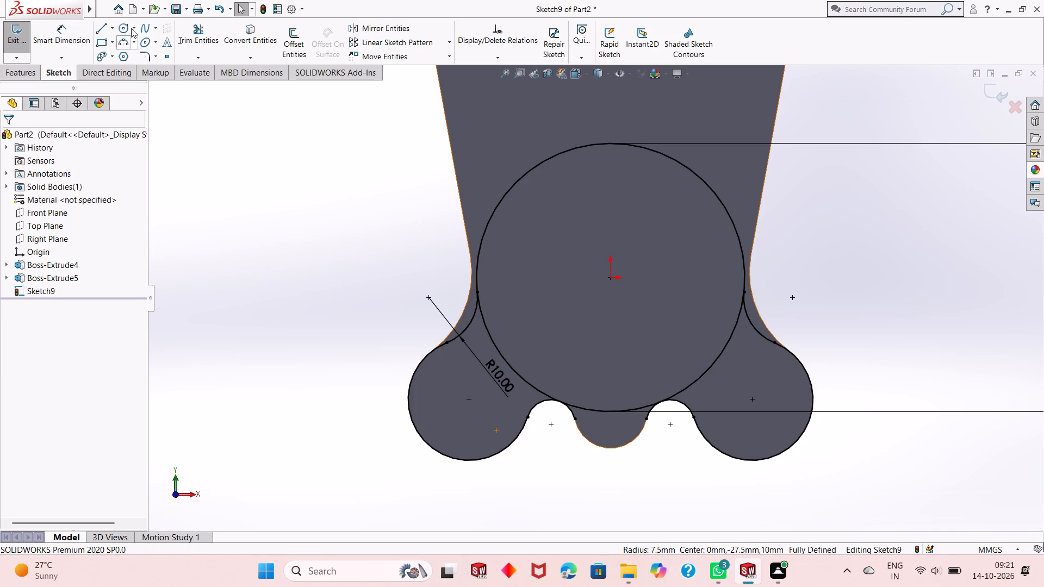
# Sketch a 7.5 mm radius circle centred at the bottom centre lobe, matching the lobe's edge.
pyautogui.click(123, 22)
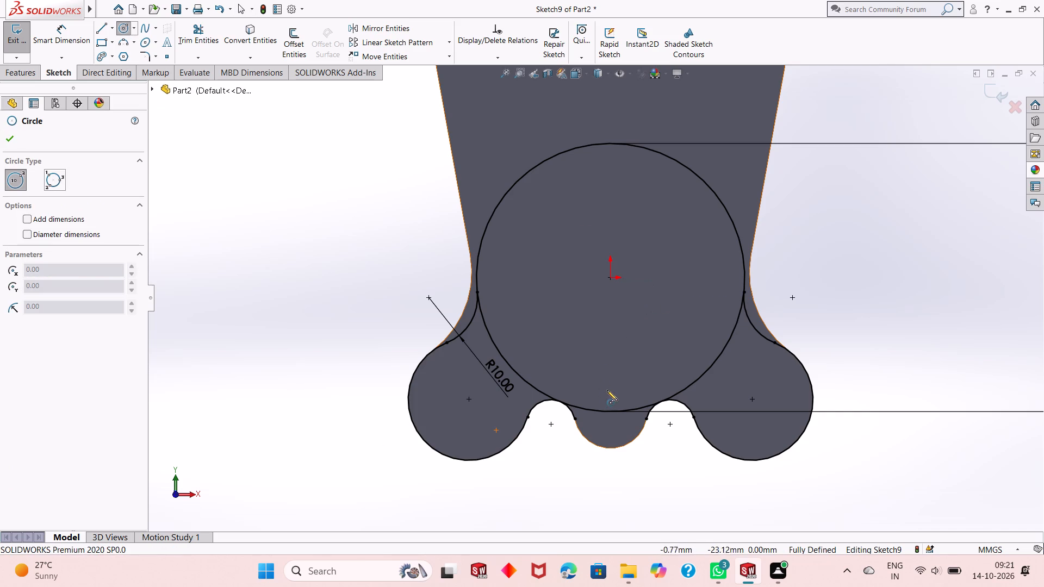
pyautogui.click(612, 414)
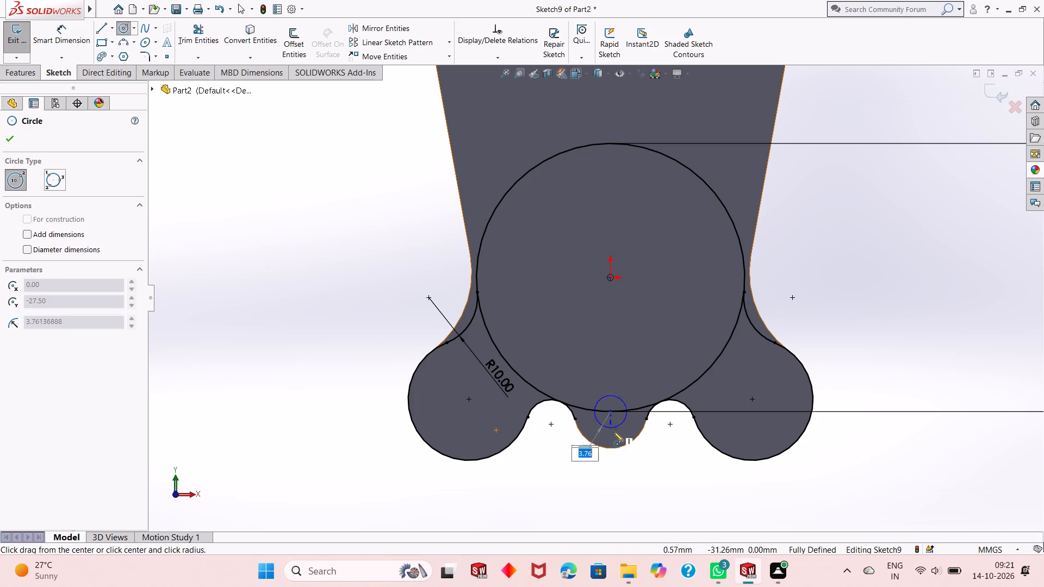
pyautogui.click(618, 447)
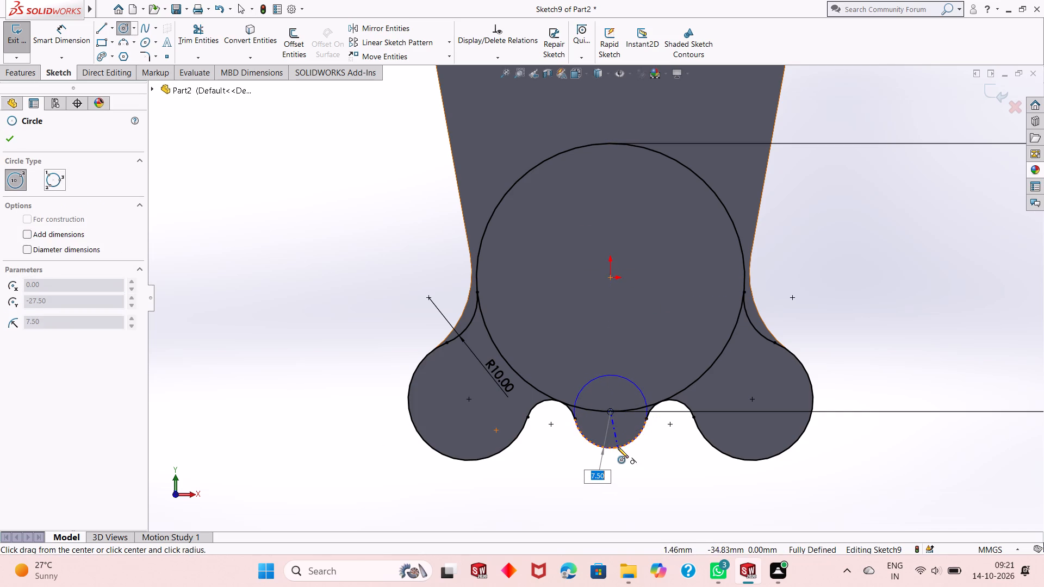
pyautogui.rightClick(334, 311)
pyautogui.click(353, 318)
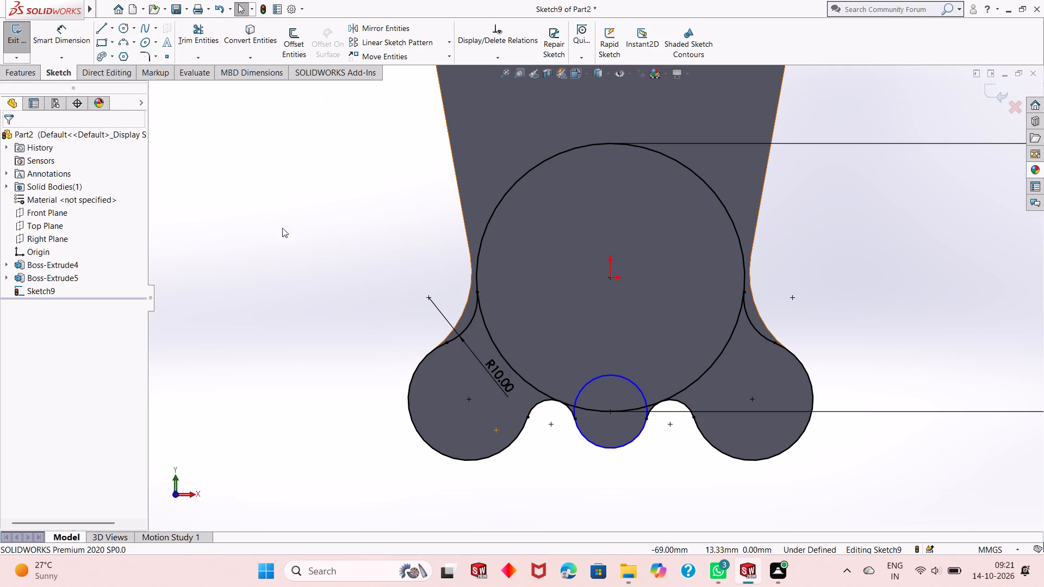
# Circular-pattern the 7.5 mm radius circle about the origin as 3 equally spaced instances over 360 degrees.
pyautogui.click(606, 377)
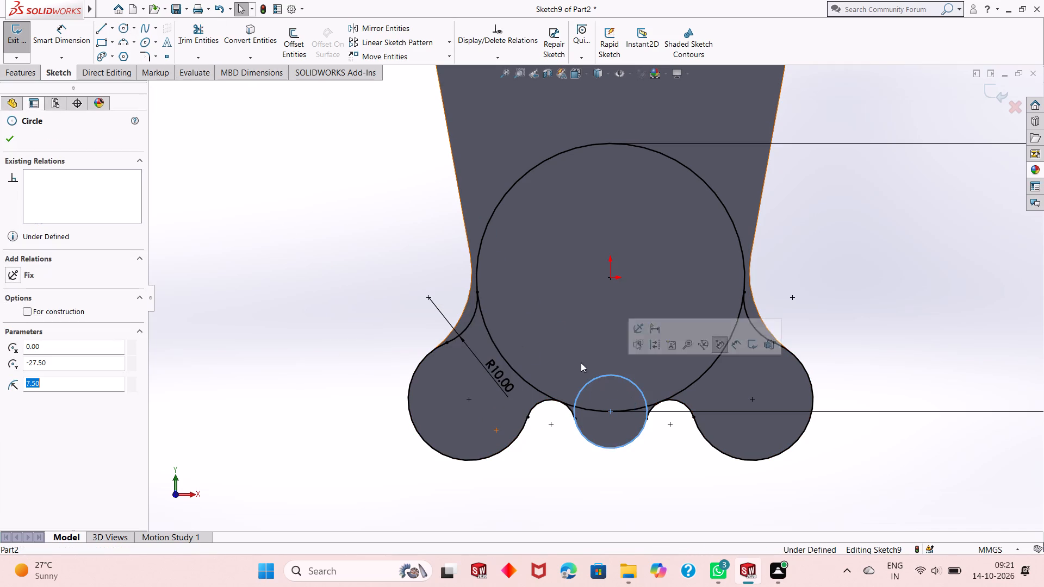
pyautogui.click(445, 47)
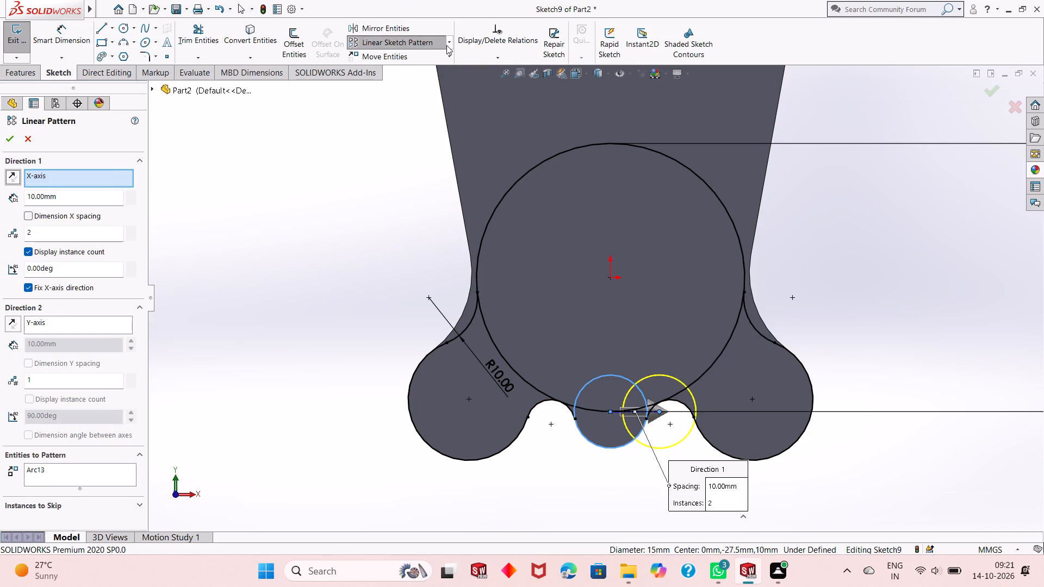
pyautogui.click(447, 45)
pyautogui.click(443, 68)
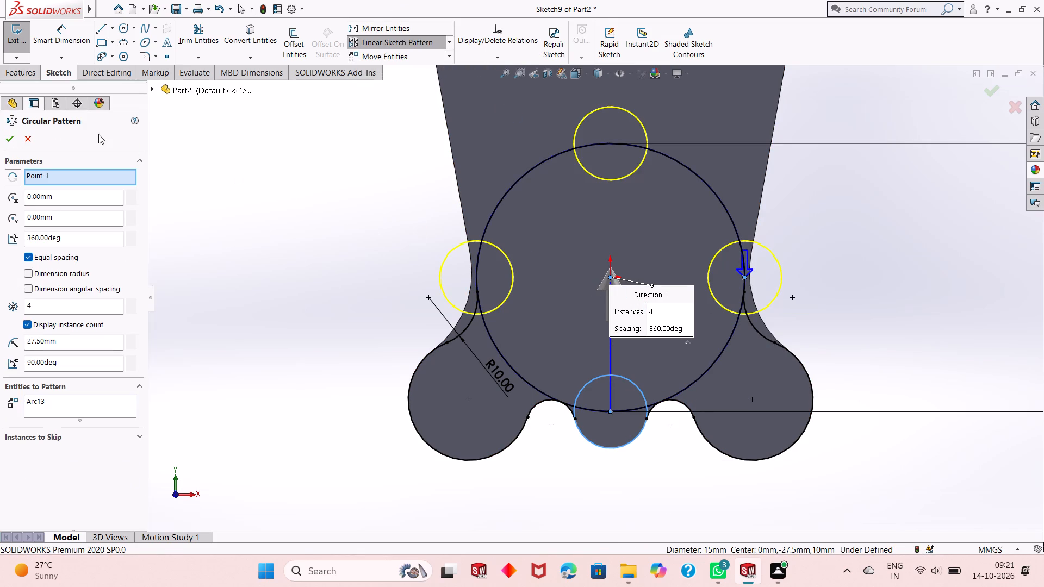
pyautogui.doubleClick(42, 301)
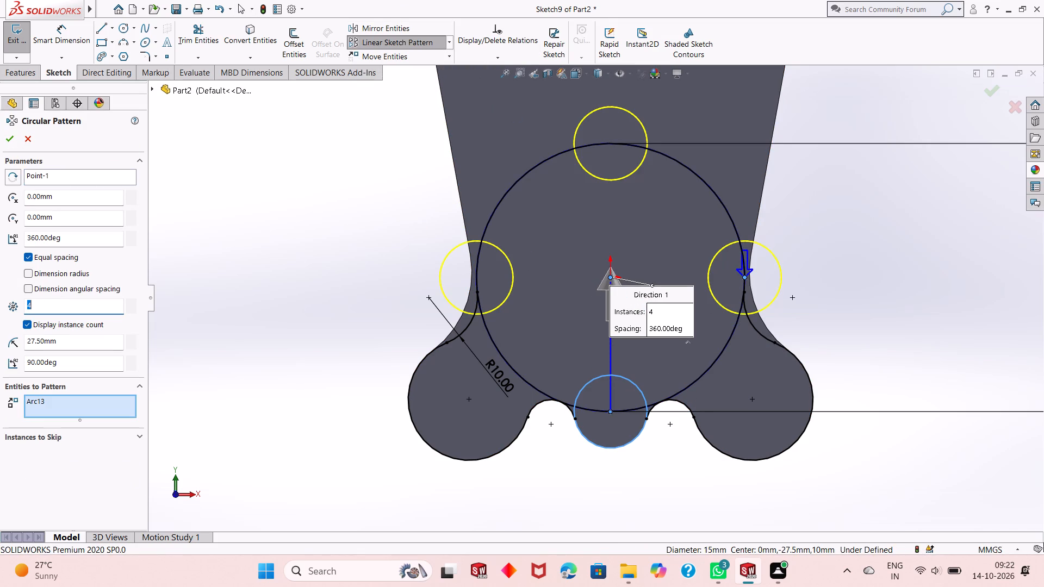
pyautogui.press('3')
pyautogui.press('Return')
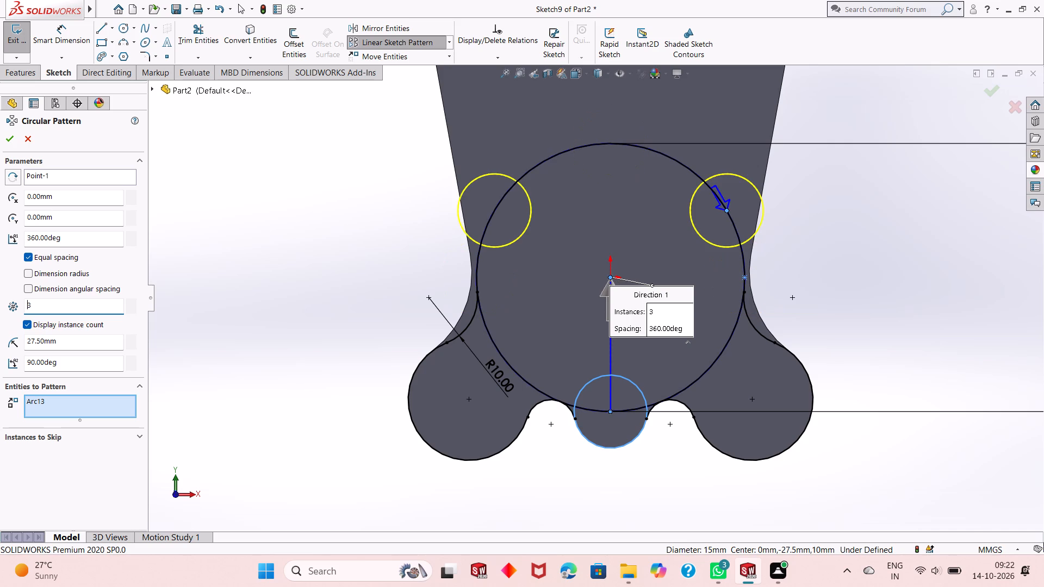
pyautogui.click(10, 134)
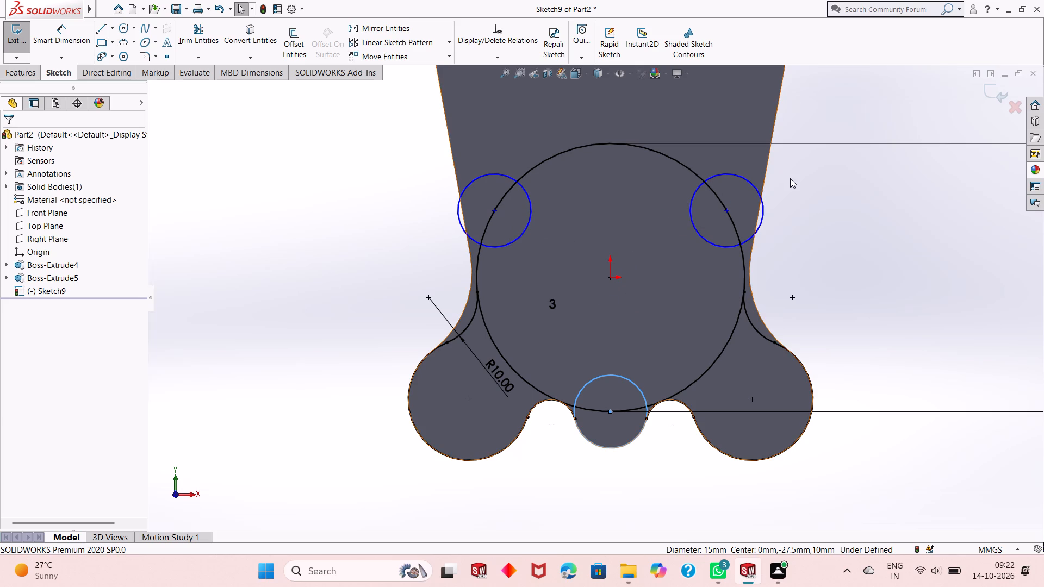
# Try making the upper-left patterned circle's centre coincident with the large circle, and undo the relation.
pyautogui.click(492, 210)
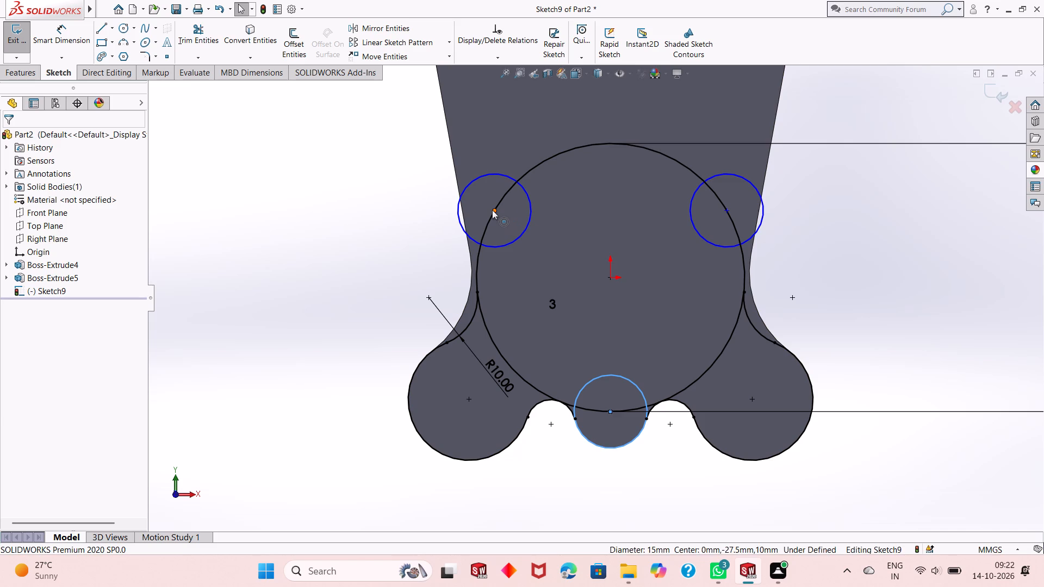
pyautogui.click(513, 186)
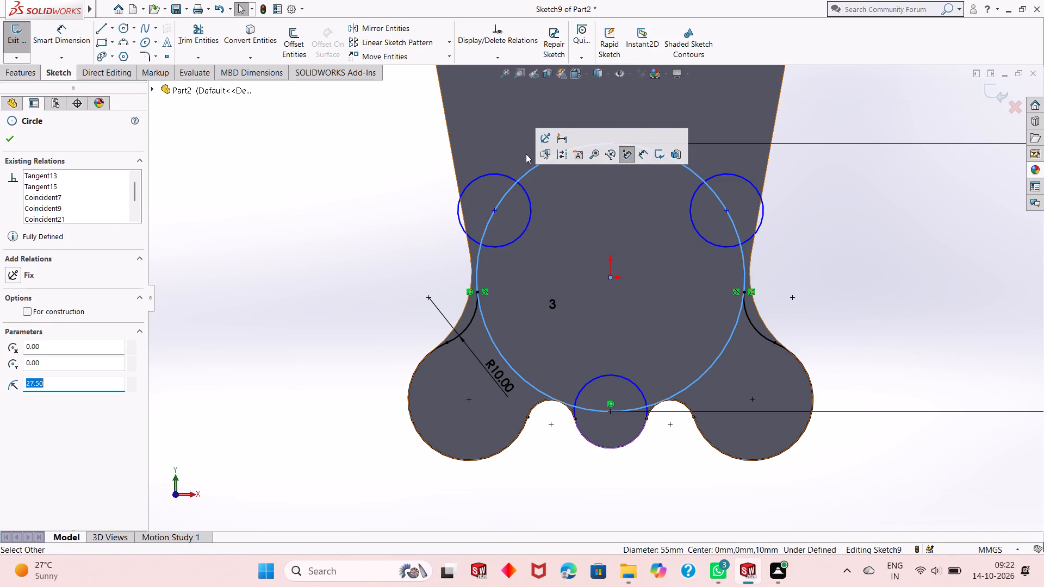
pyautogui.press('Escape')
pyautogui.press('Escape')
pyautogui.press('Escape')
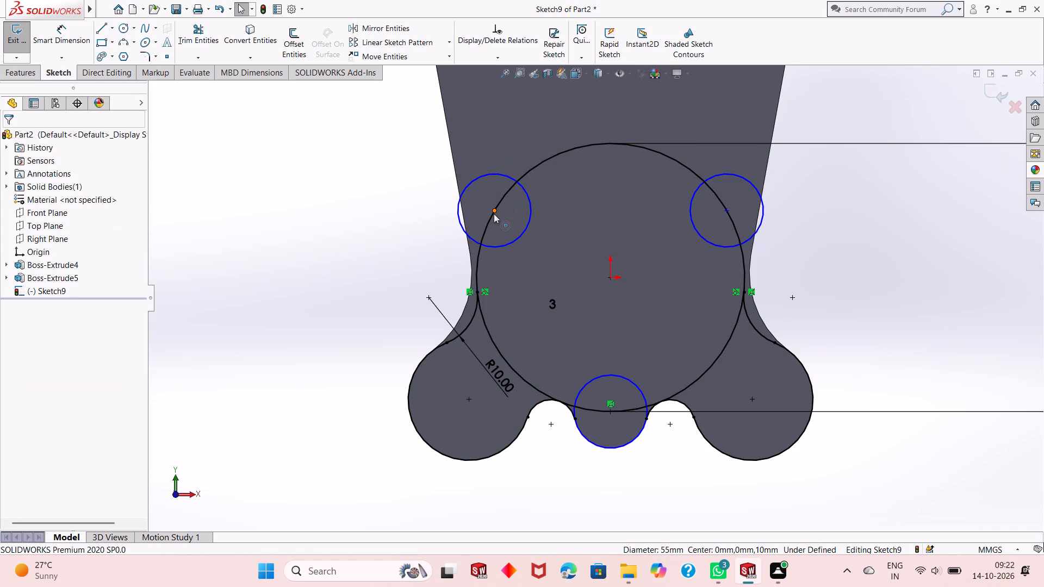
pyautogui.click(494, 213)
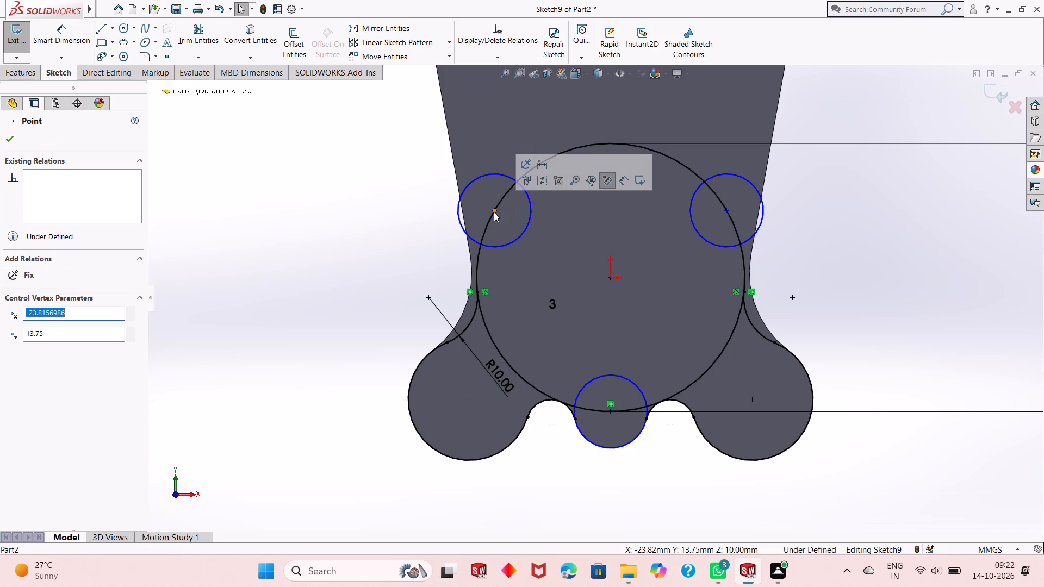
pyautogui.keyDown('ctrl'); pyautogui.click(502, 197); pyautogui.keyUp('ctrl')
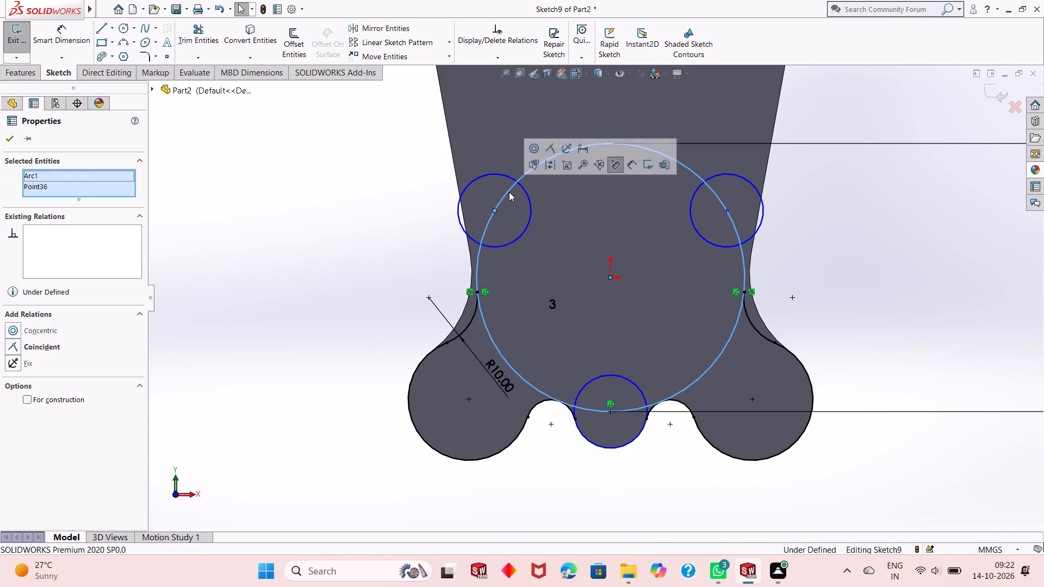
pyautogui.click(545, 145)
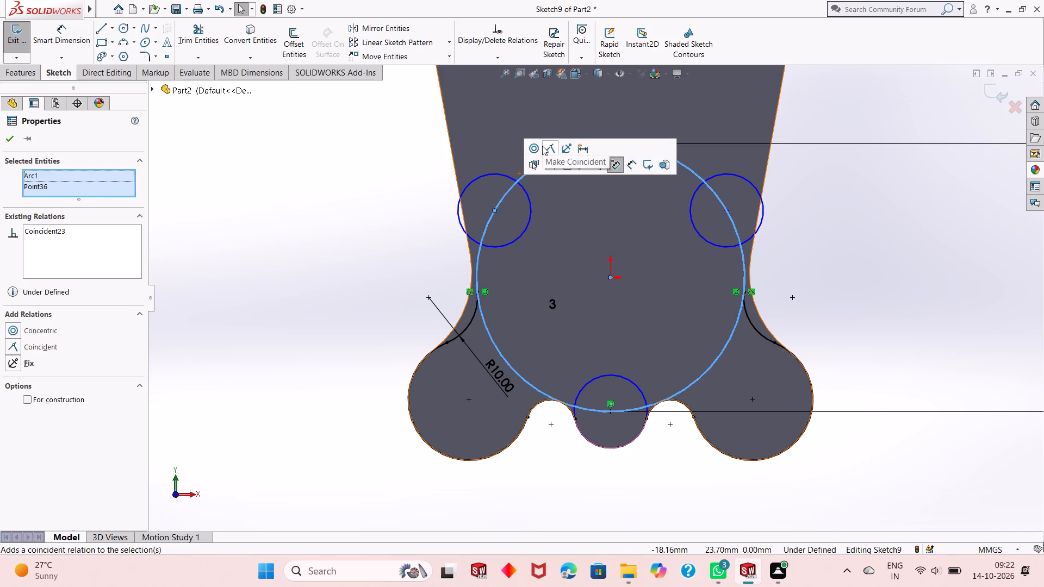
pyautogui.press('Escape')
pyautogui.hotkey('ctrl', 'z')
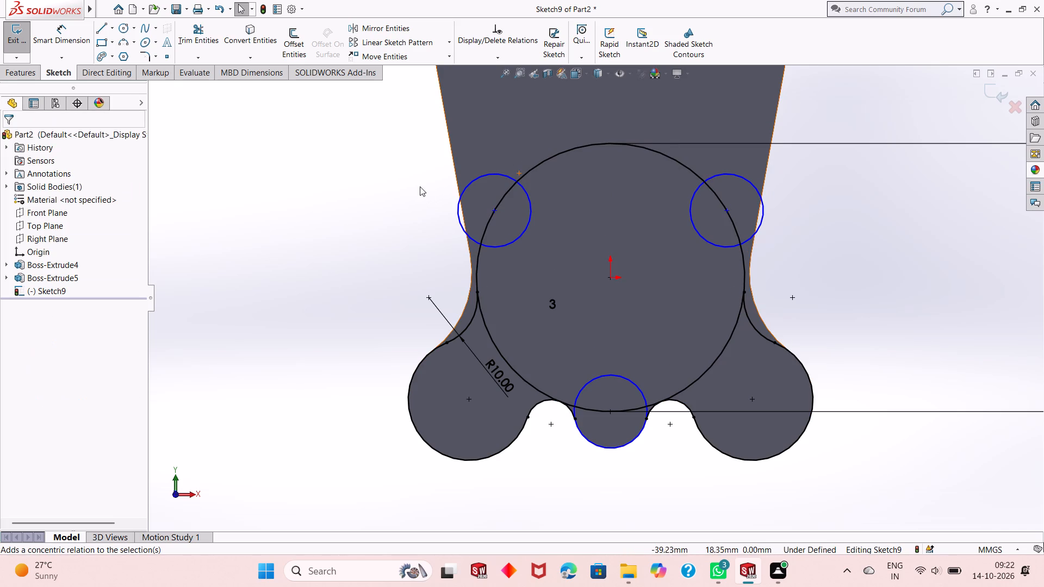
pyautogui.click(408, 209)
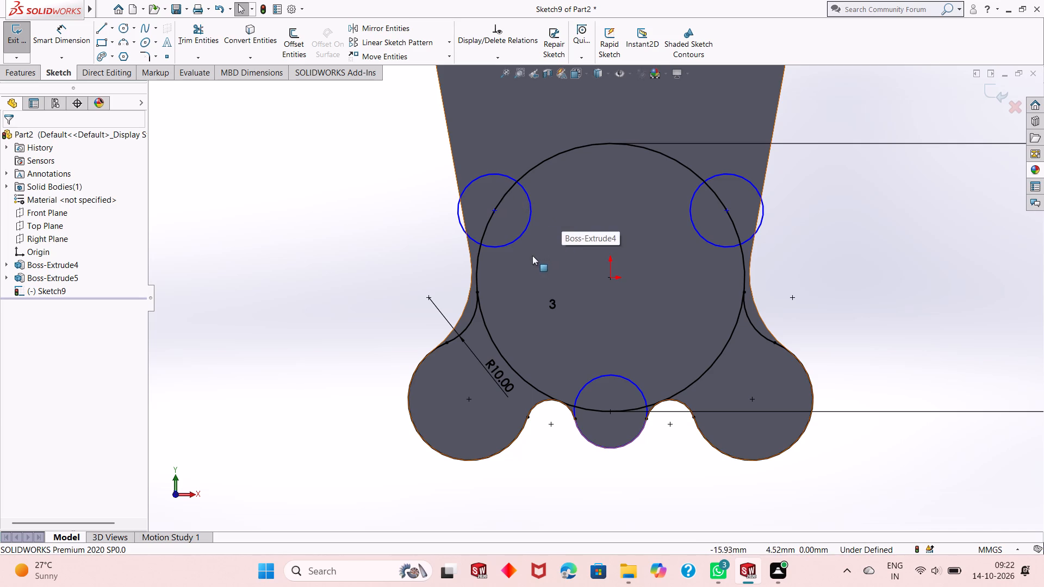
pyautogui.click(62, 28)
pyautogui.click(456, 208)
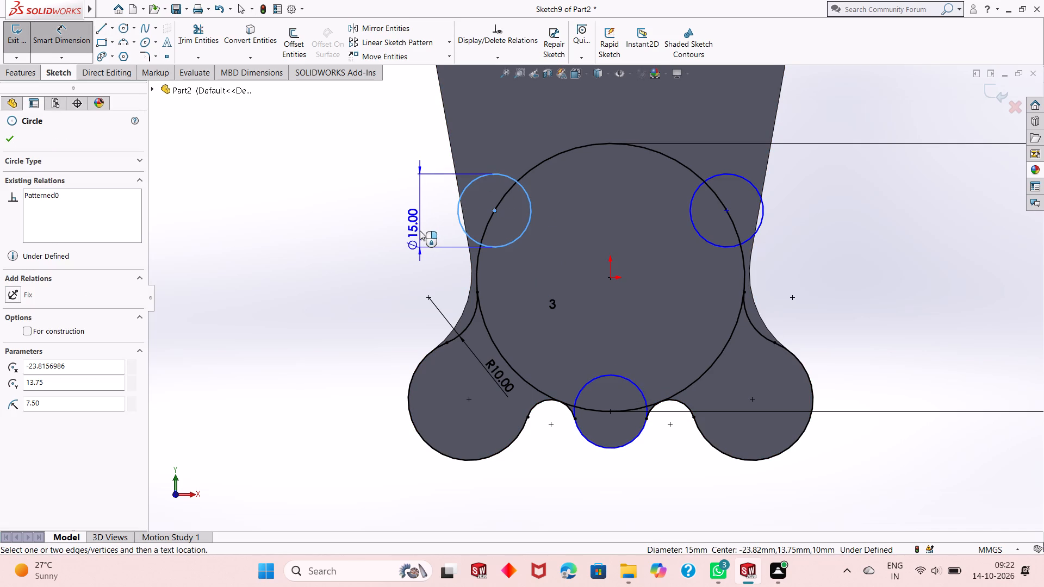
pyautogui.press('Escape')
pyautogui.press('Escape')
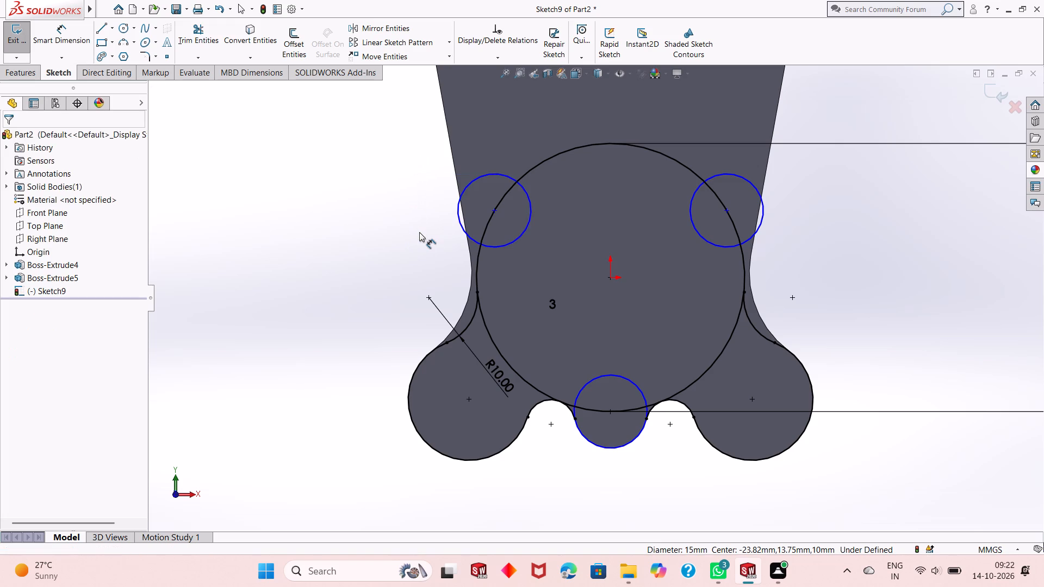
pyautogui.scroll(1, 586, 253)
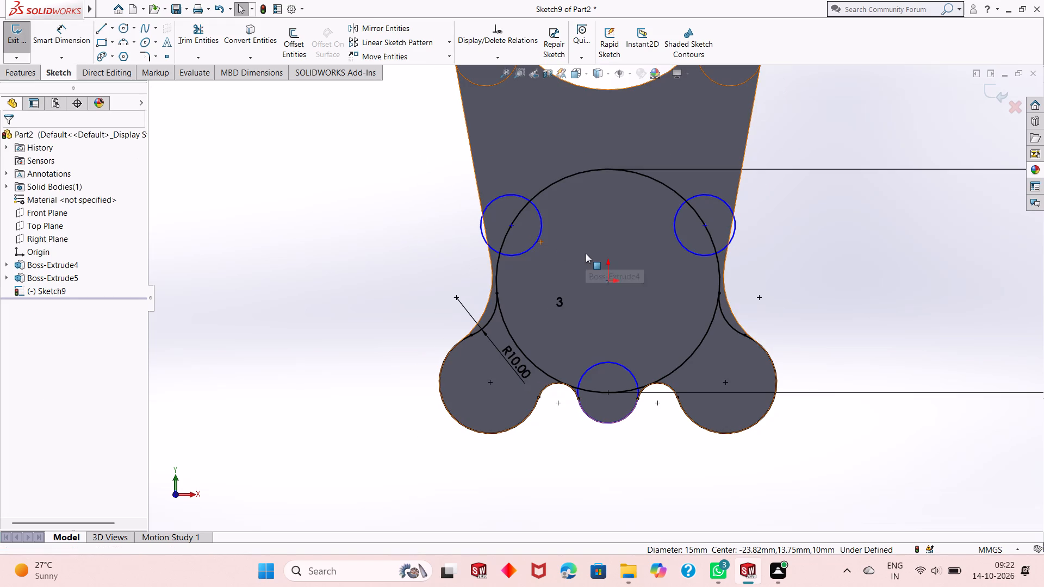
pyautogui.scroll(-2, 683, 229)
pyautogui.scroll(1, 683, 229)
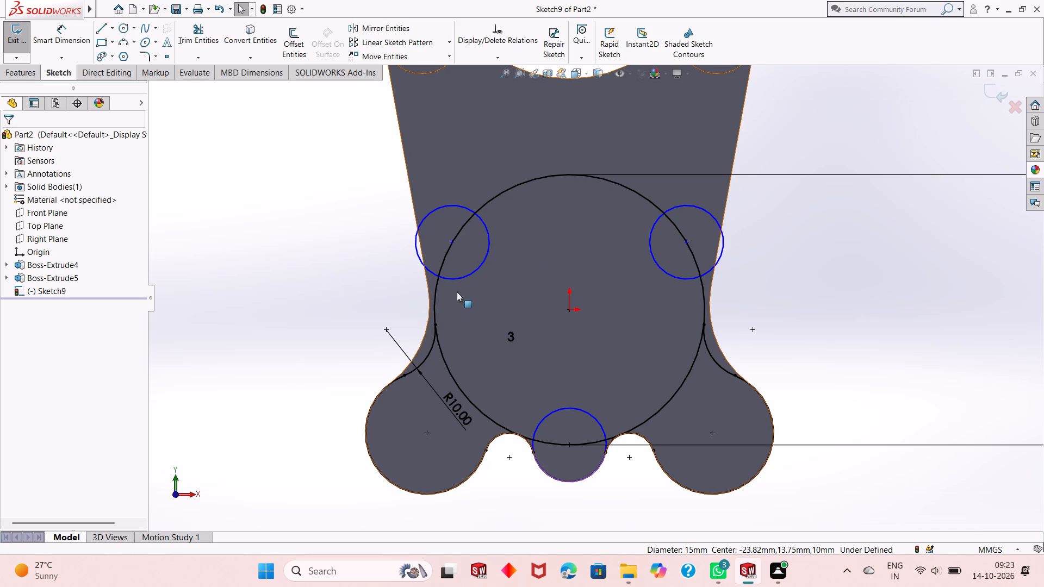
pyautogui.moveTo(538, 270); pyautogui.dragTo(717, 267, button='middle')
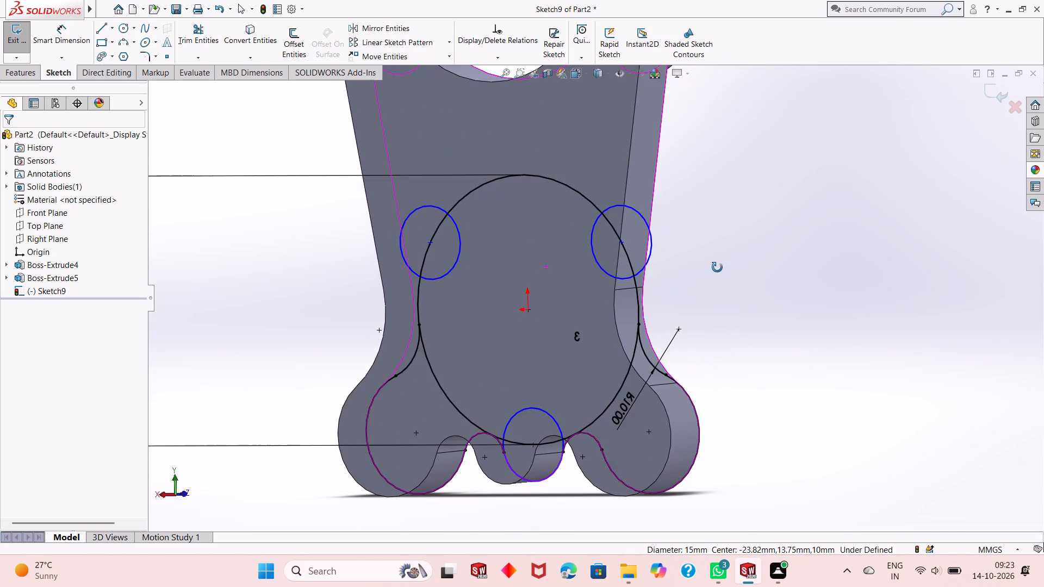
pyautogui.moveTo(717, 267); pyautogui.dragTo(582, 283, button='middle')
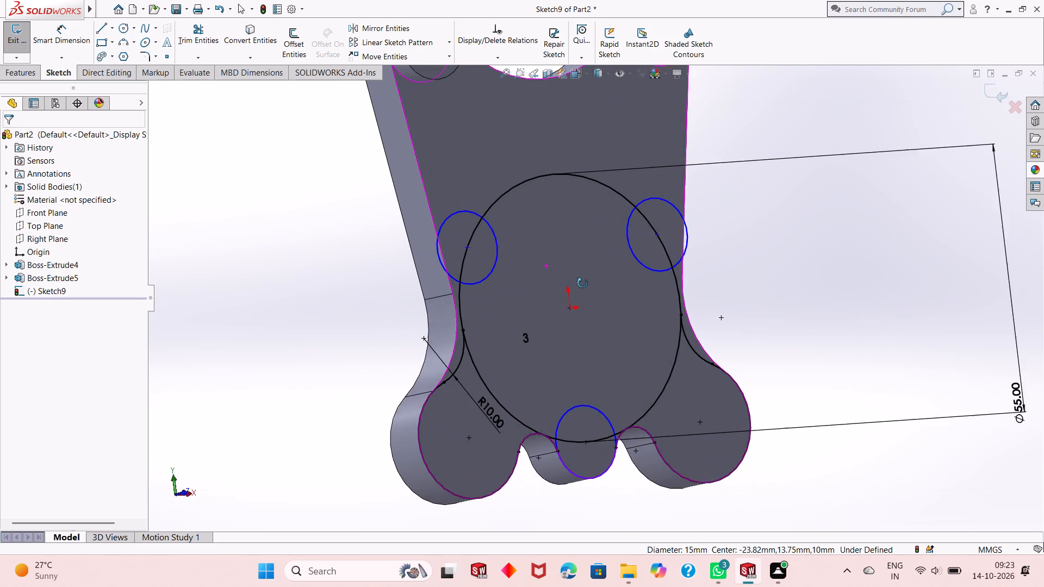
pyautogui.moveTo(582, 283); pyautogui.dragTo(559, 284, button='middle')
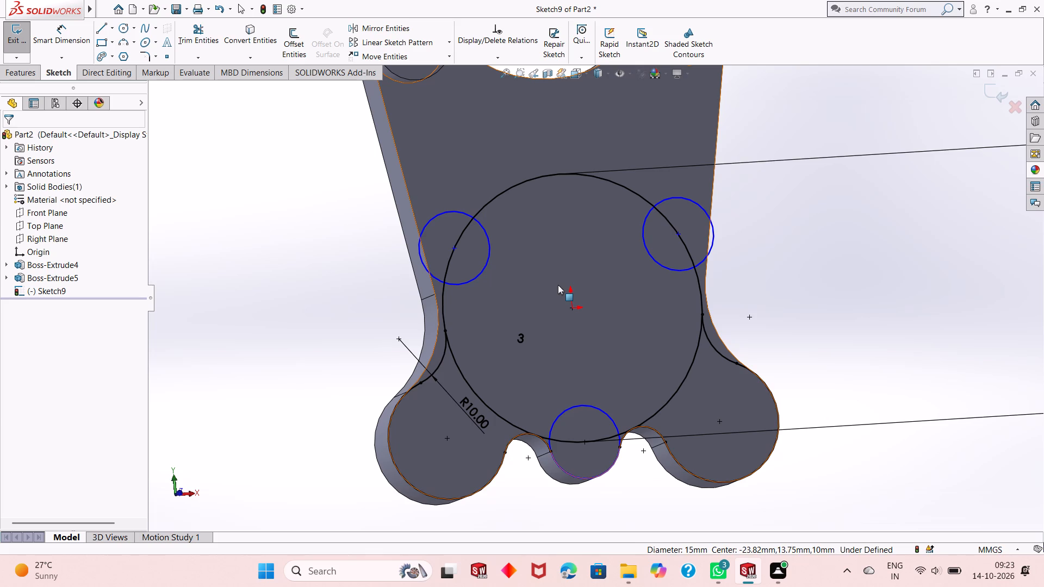
# Undo the circular pattern of the 7.5 mm radius circle.
pyautogui.hotkey('ctrl', 'z')
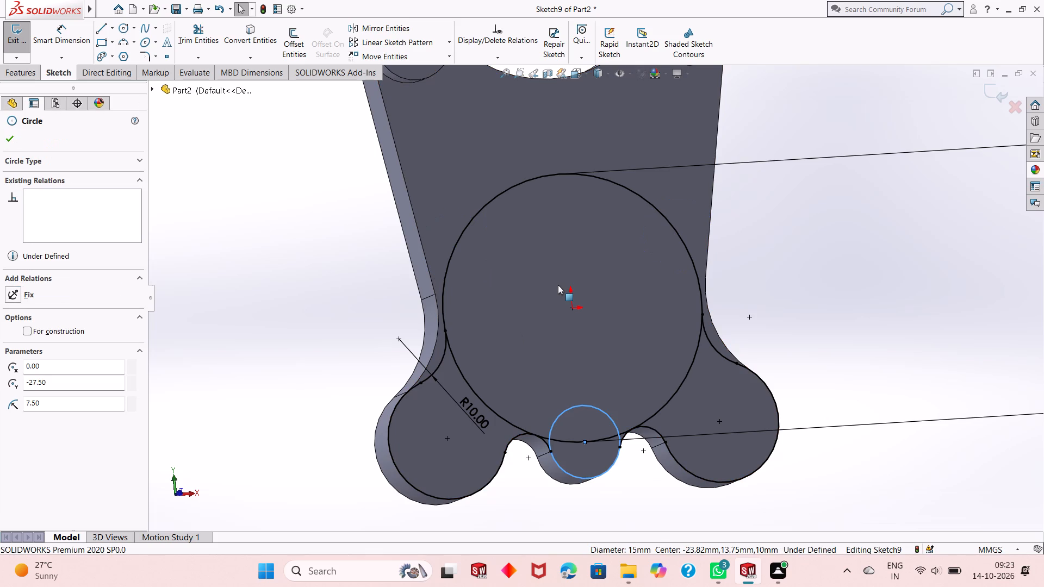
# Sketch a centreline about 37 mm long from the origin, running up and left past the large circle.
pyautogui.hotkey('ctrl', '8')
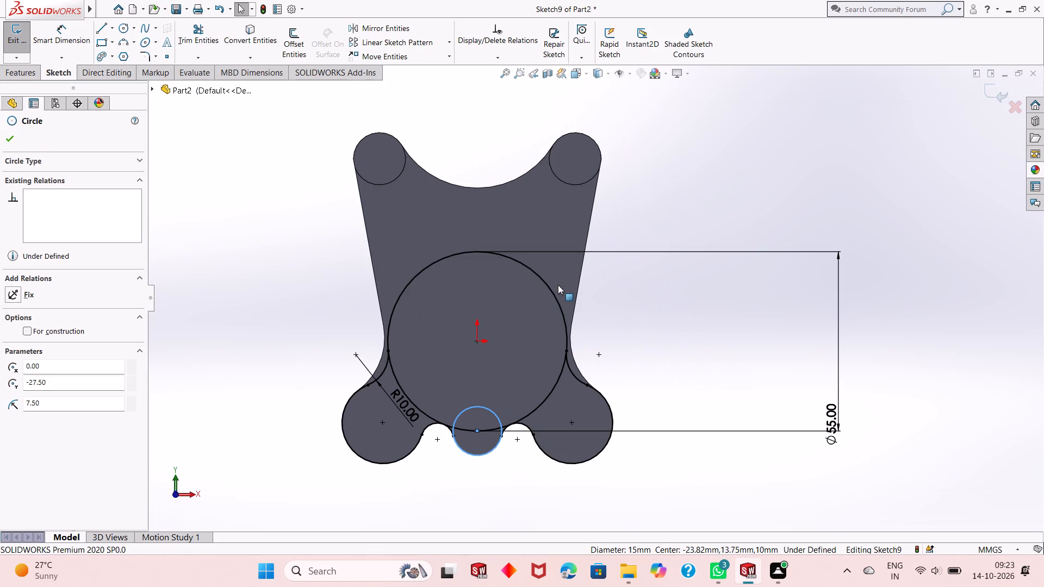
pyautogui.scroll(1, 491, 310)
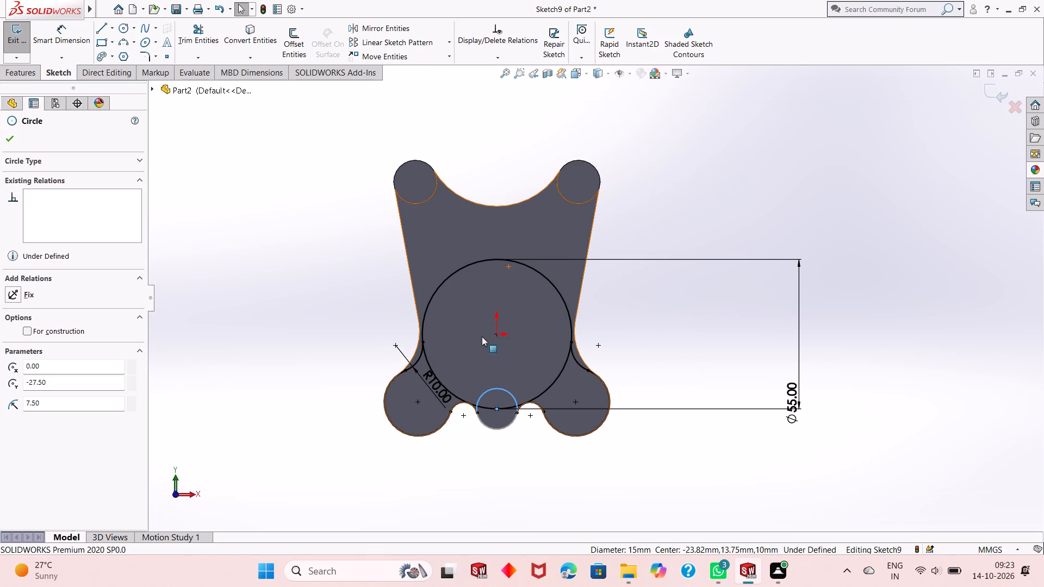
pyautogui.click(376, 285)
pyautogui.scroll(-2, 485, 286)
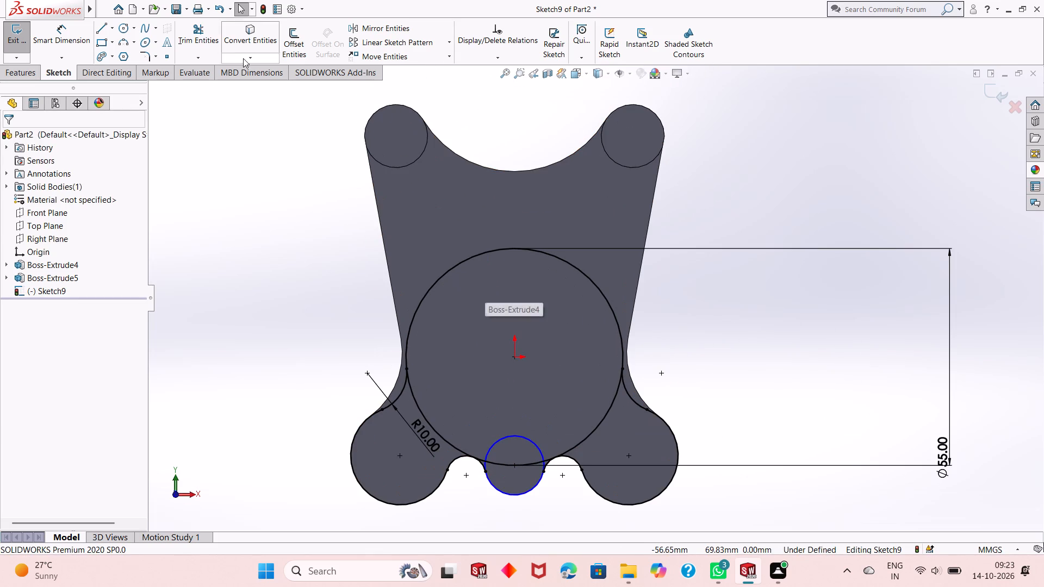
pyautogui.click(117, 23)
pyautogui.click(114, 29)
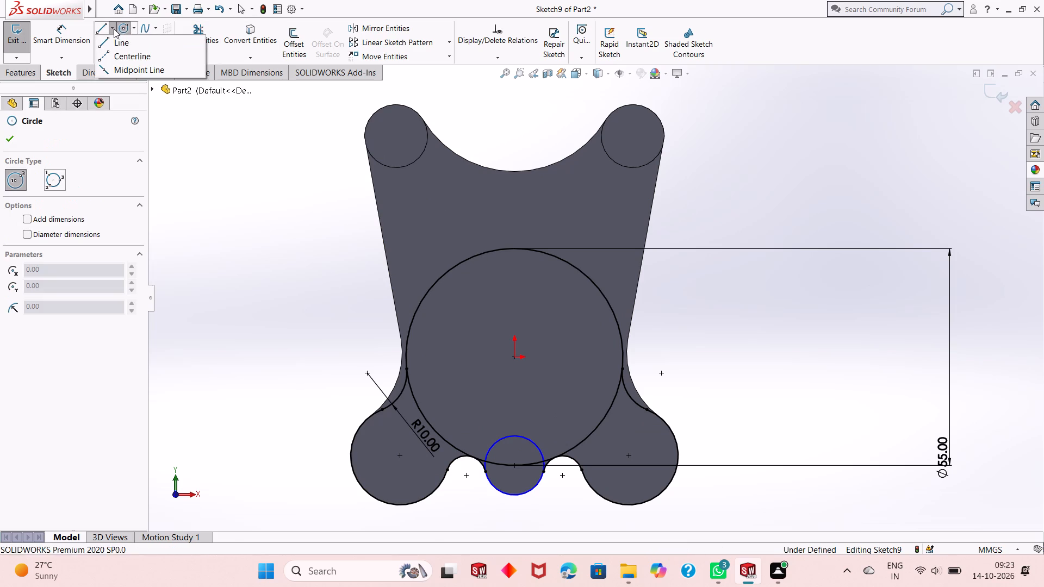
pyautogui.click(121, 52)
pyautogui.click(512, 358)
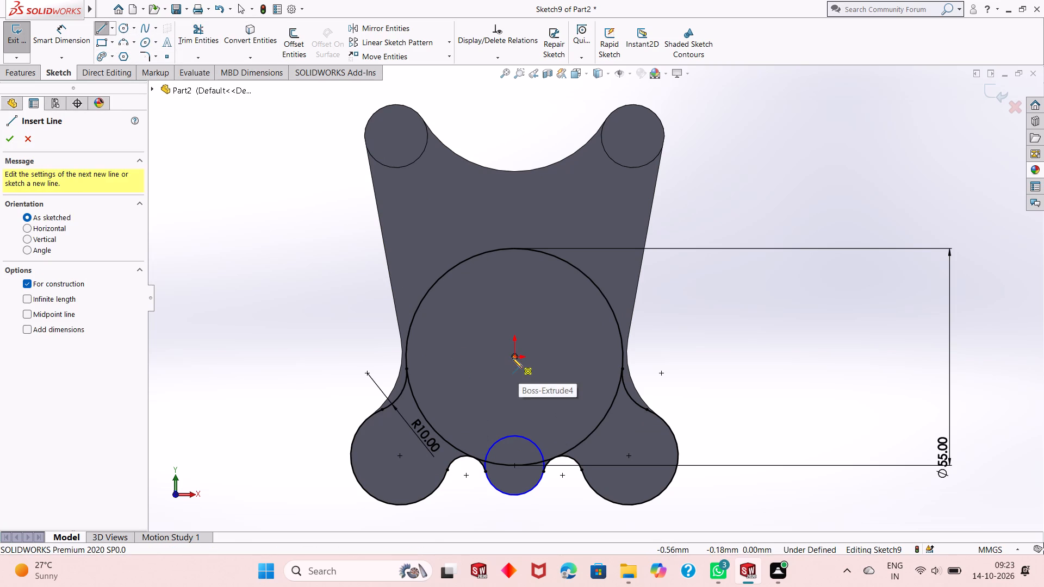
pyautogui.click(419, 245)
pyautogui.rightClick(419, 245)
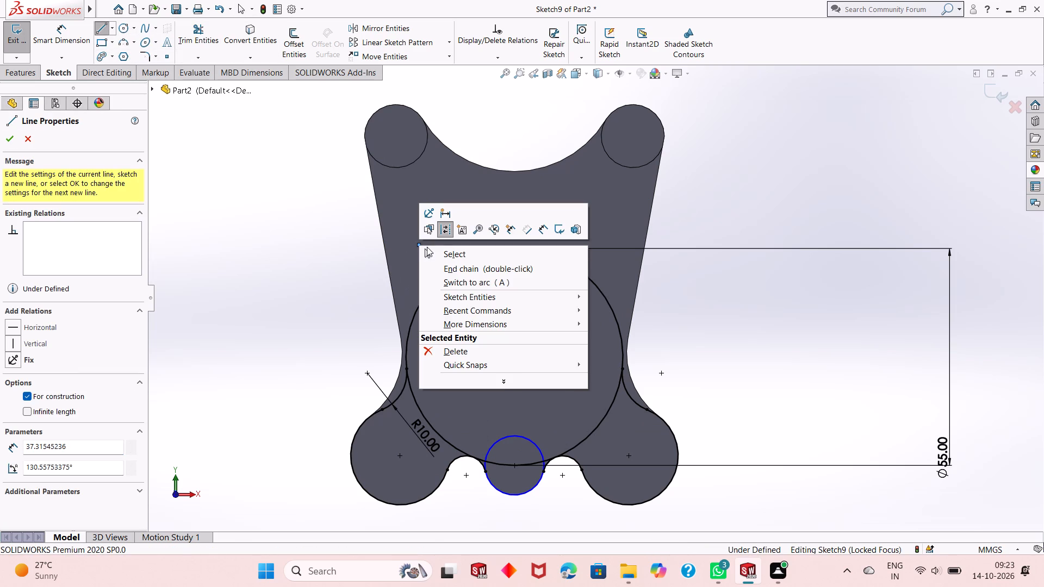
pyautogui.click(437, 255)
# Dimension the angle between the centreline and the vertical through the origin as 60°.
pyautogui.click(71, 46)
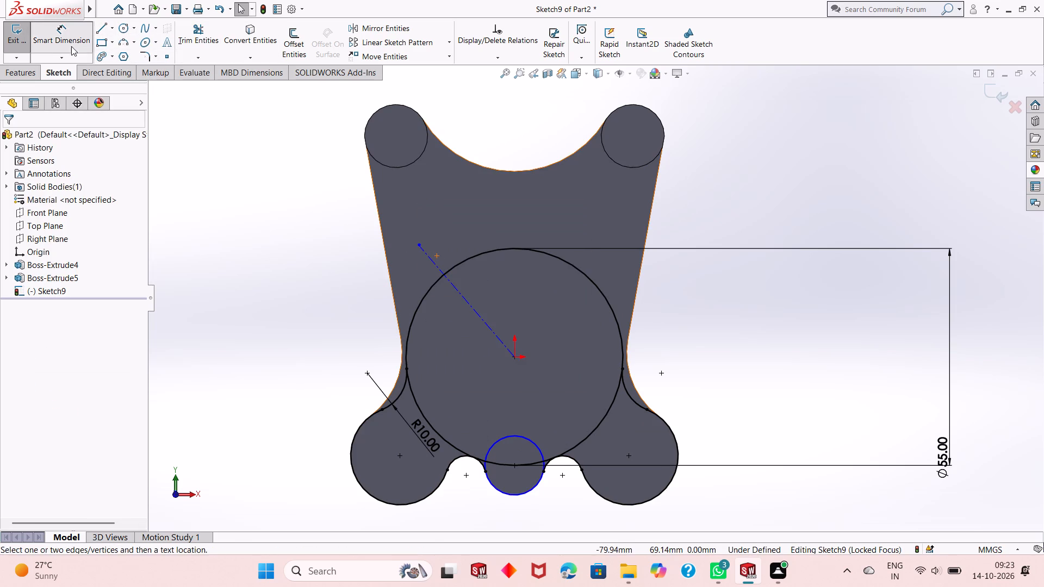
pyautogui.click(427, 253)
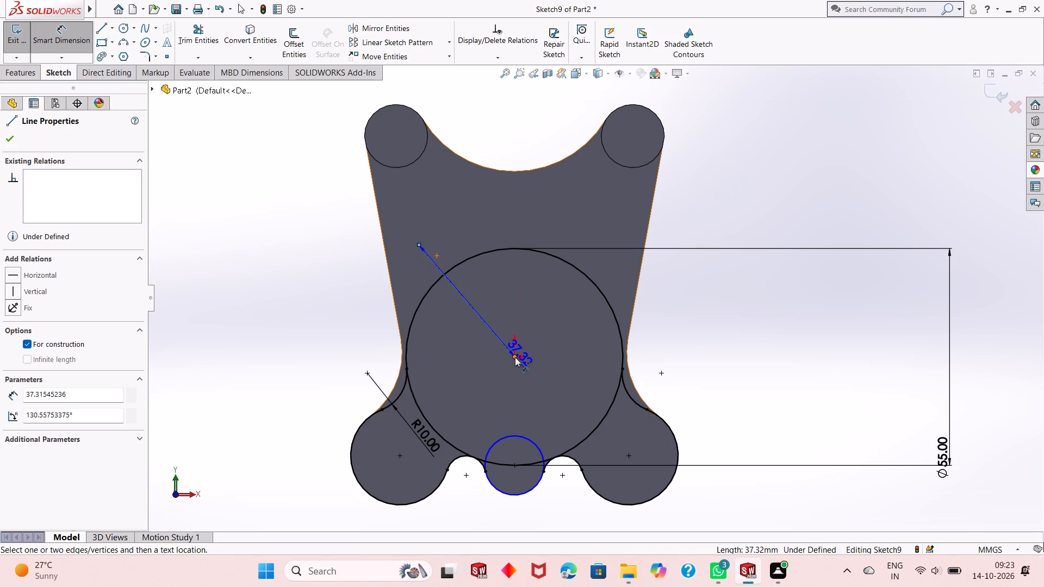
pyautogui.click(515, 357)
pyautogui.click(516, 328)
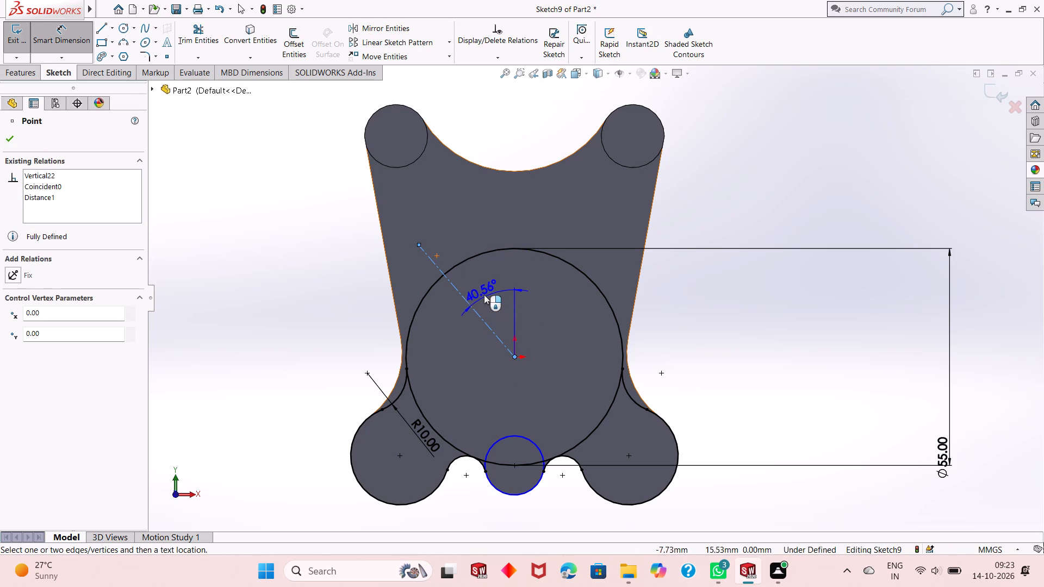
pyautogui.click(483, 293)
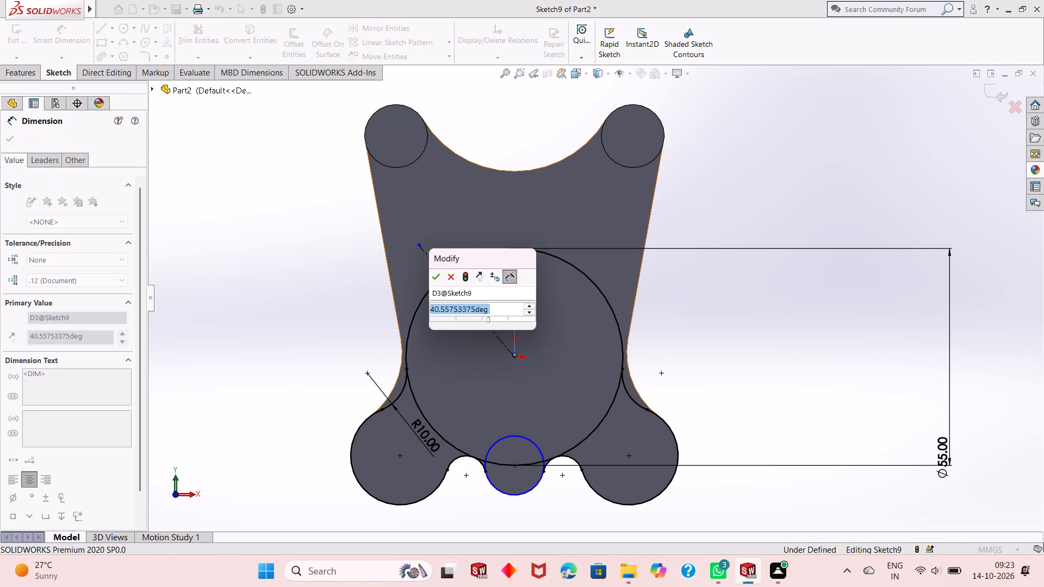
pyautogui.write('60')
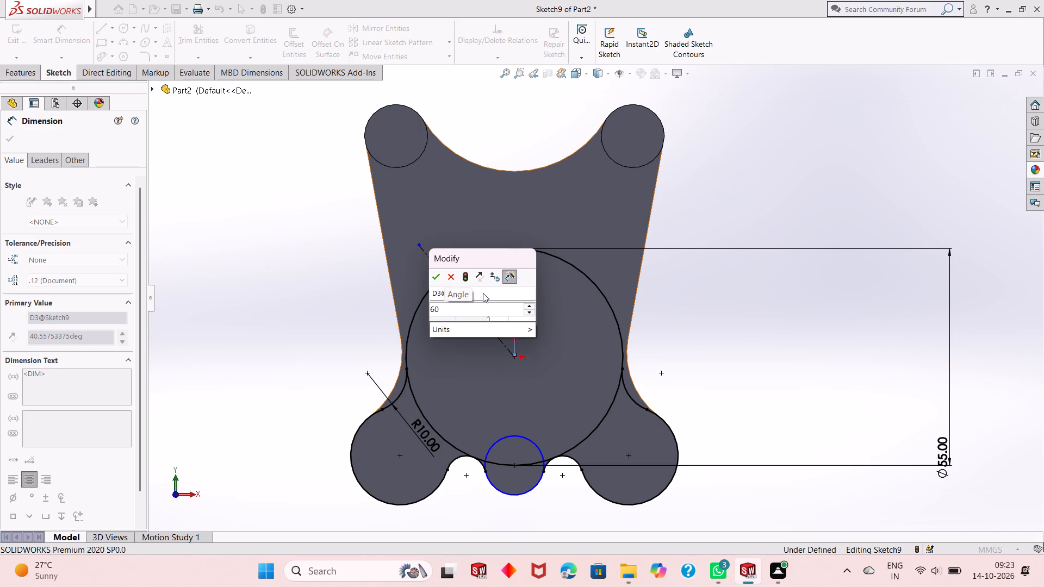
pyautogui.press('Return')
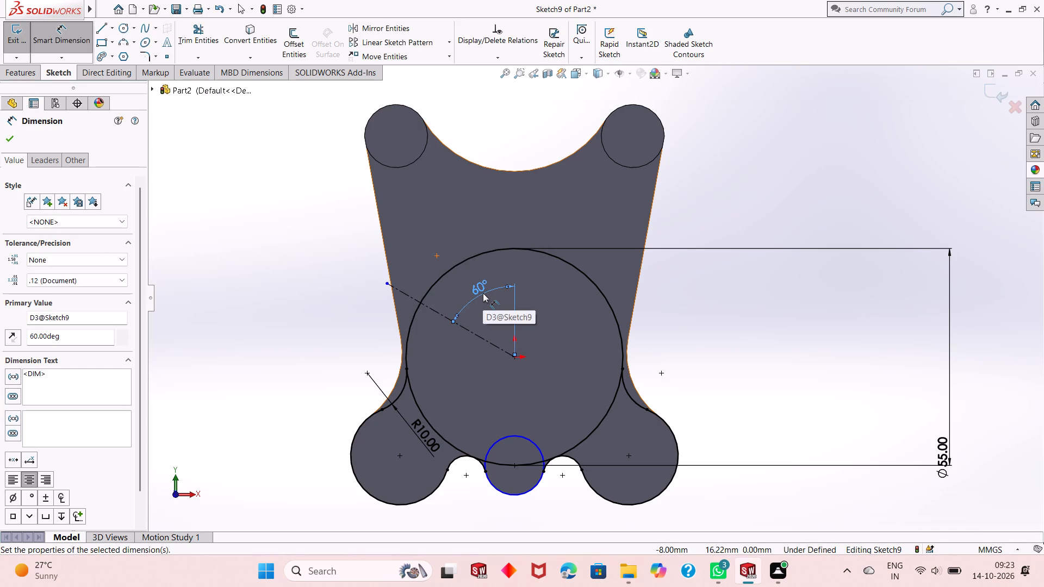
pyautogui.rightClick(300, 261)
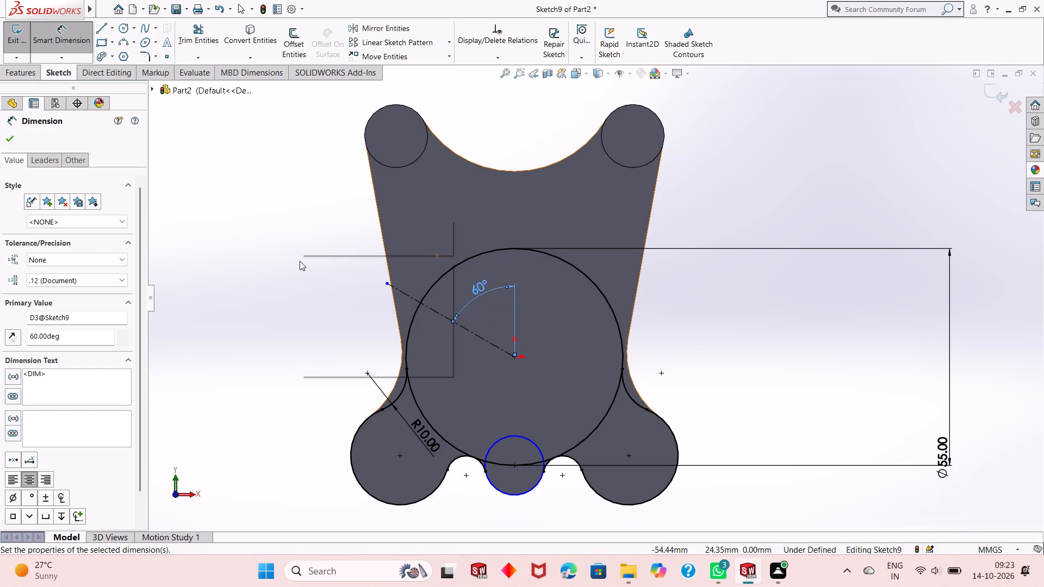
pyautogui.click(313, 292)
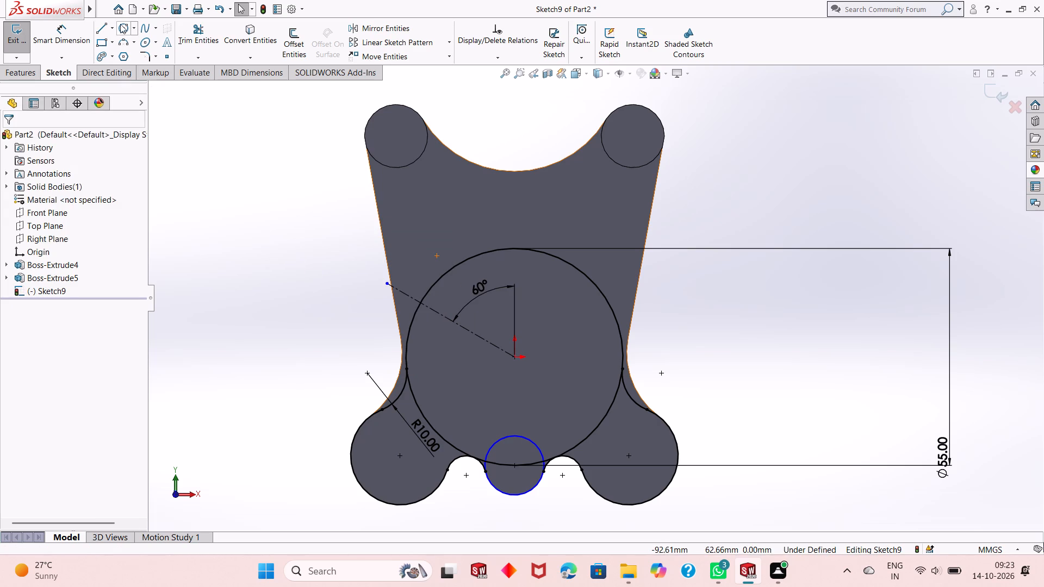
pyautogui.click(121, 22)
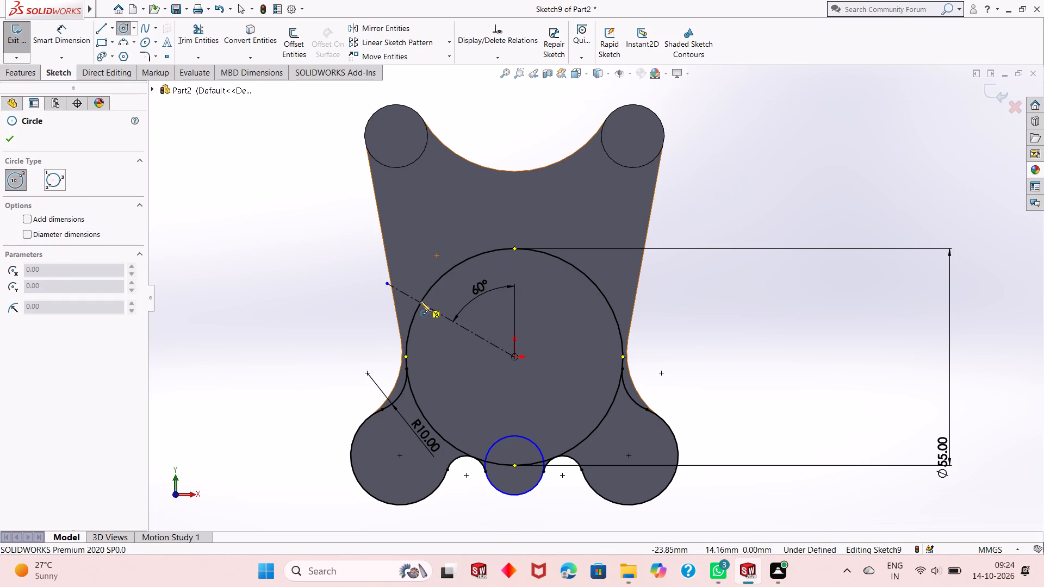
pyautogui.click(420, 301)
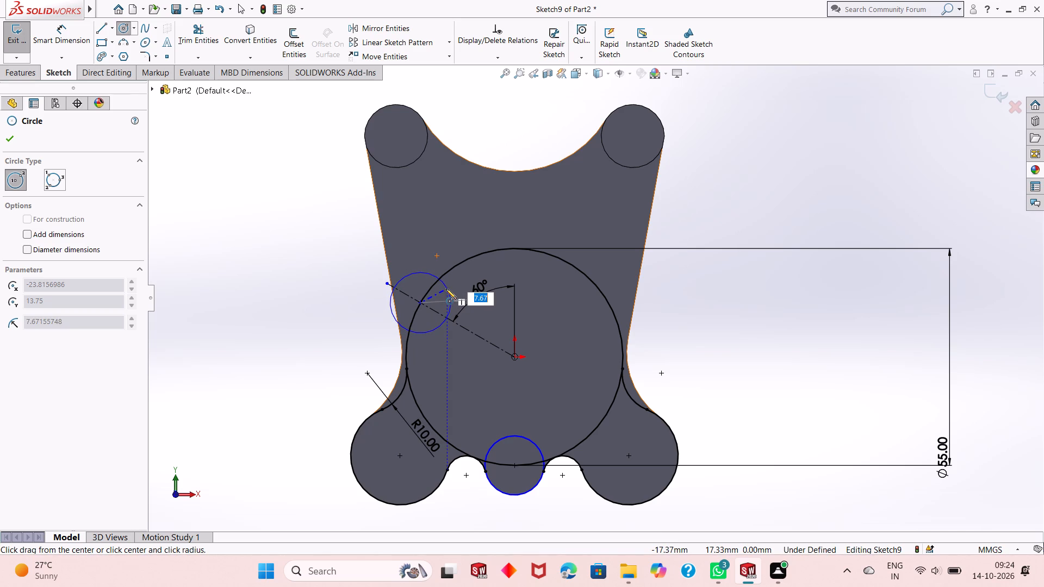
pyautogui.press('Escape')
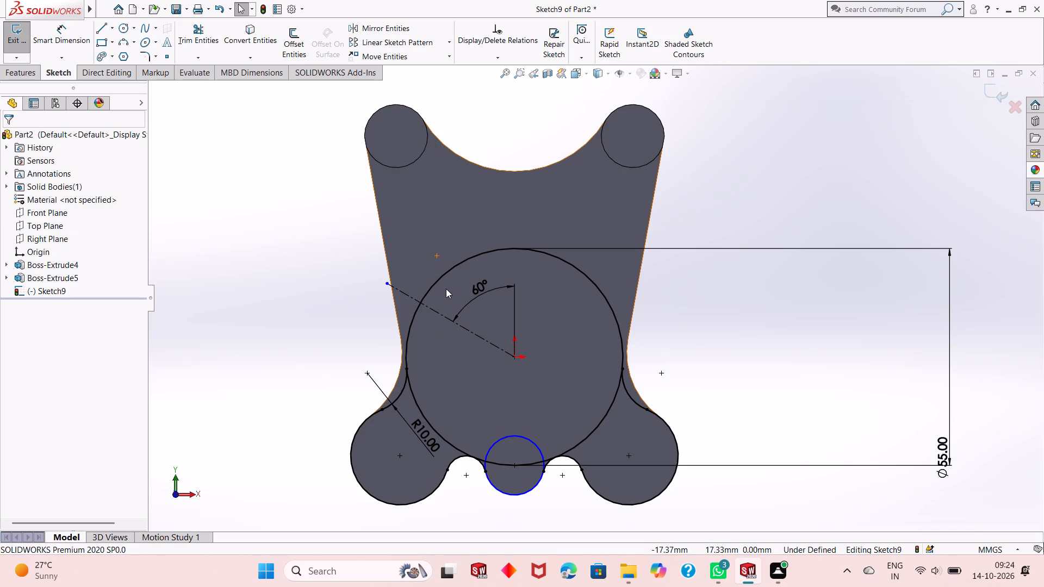
# Undo the 60° angle, the centreline, the bottom centre lobe's circle and the deletion of that lobe's arc.
pyautogui.scroll(1, 489, 352)
pyautogui.scroll(-1, 489, 352)
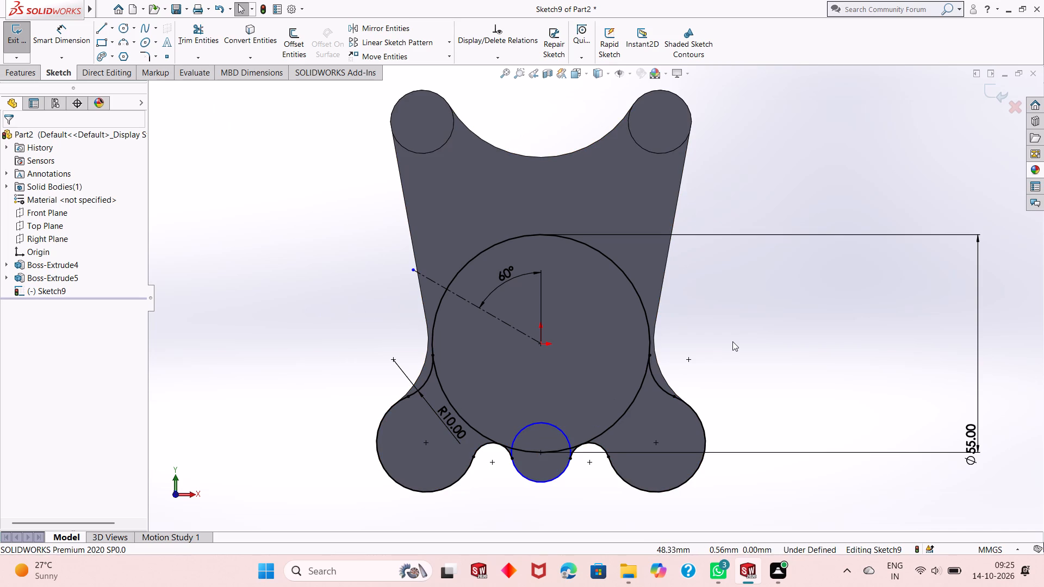
pyautogui.hotkey('ctrl', 'z')
pyautogui.hotkey('ctrl', 'z')
pyautogui.hotkey('ctrl', 'z')
pyautogui.hotkey('ctrl', 'z')
pyautogui.hotkey('ctrl', 'z')
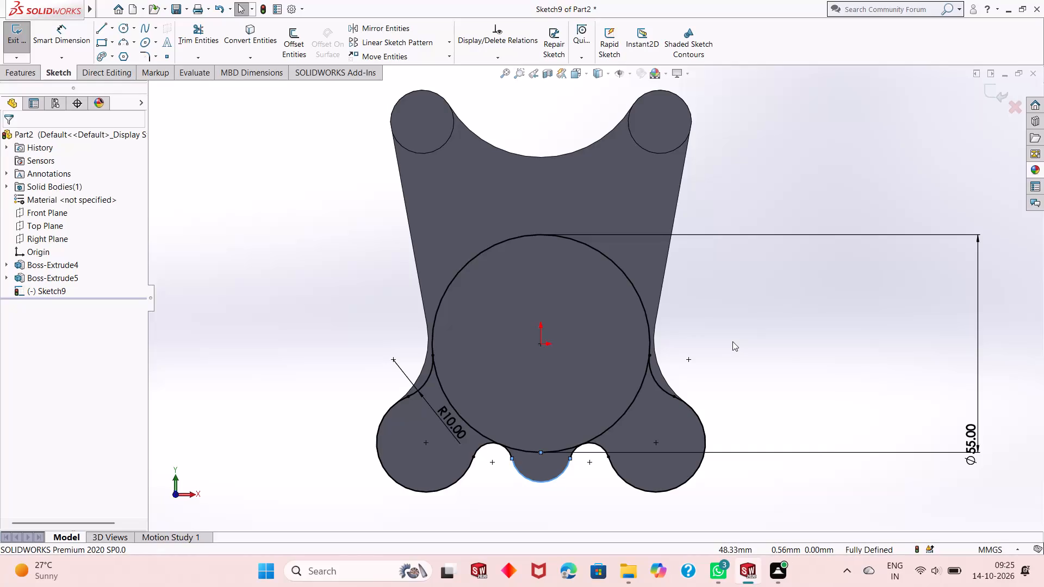
pyautogui.press('Escape')
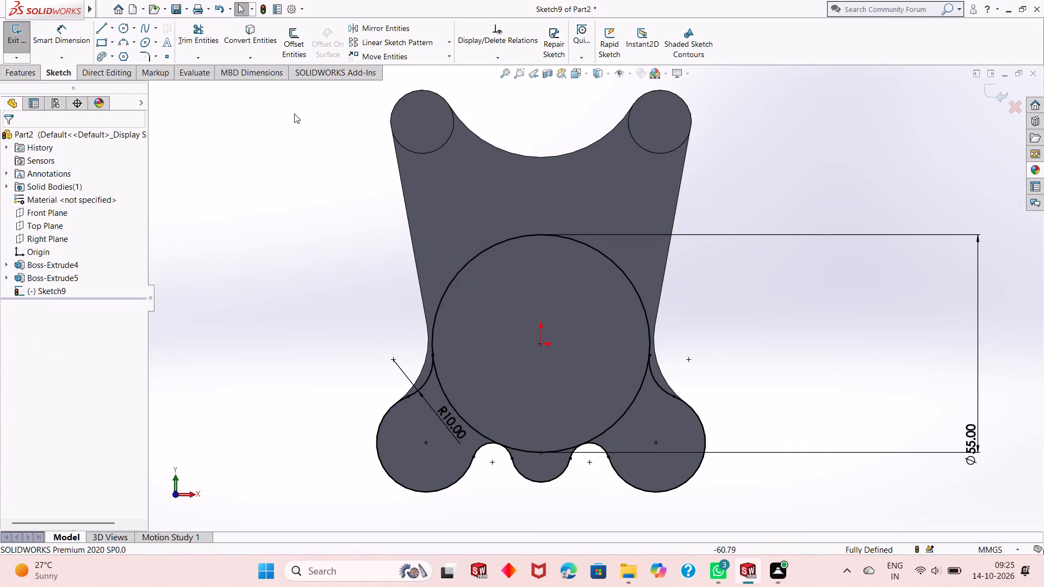
# Sketch a centreline about 36 mm long from the origin, running up and left past the large circle.
pyautogui.click(113, 29)
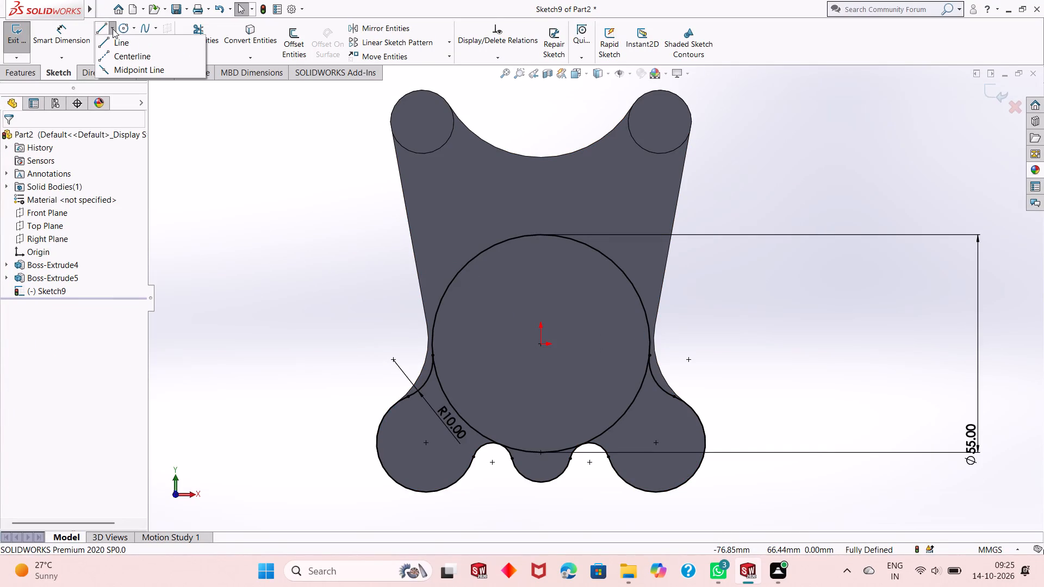
pyautogui.click(130, 56)
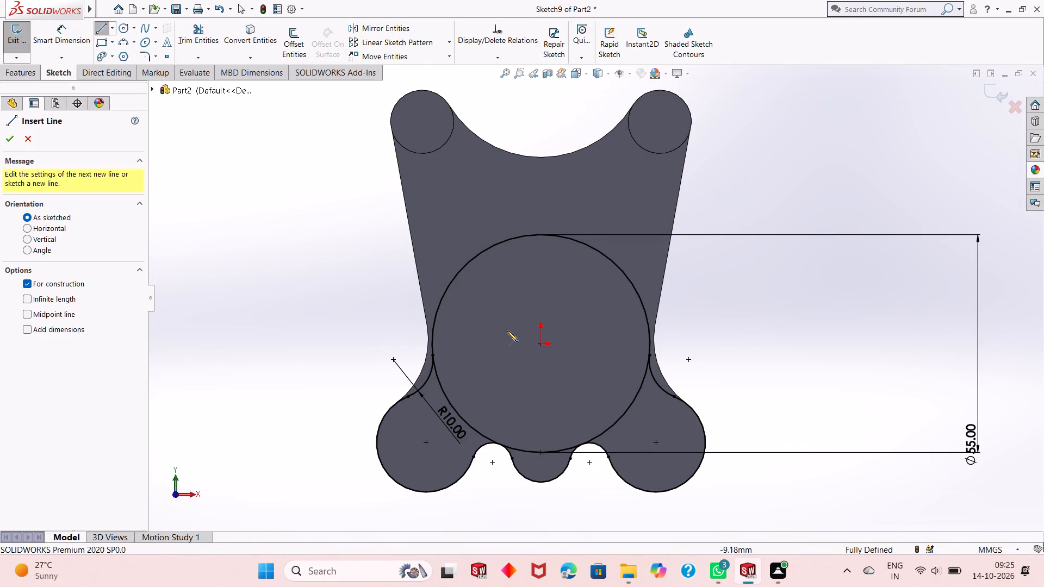
pyautogui.click(542, 344)
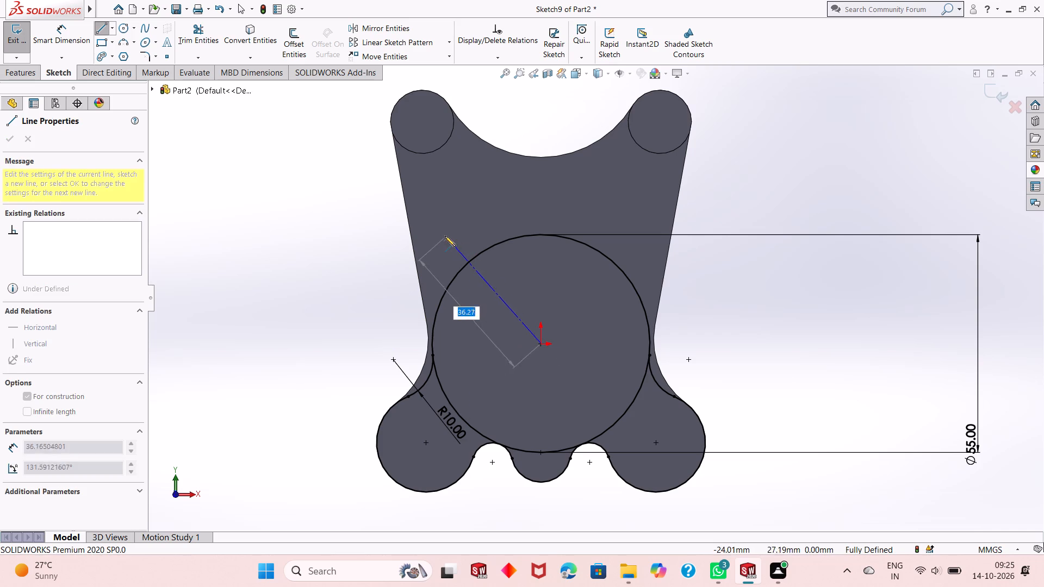
pyautogui.click(445, 236)
pyautogui.rightClick(445, 236)
pyautogui.click(471, 245)
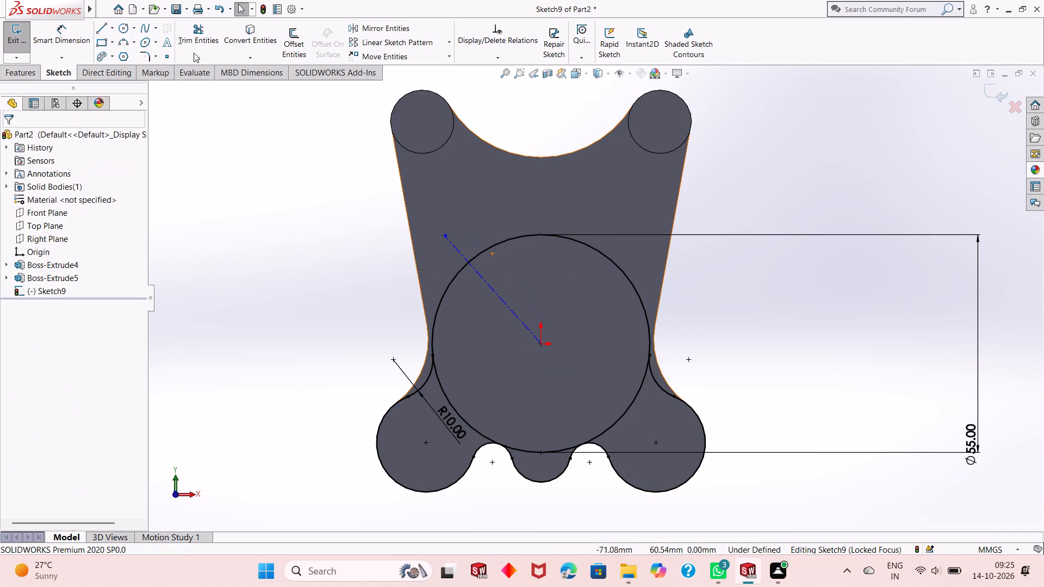
# Dimension the angle between the new centreline and the vertical through the origin as 60°.
pyautogui.click(69, 42)
pyautogui.click(502, 296)
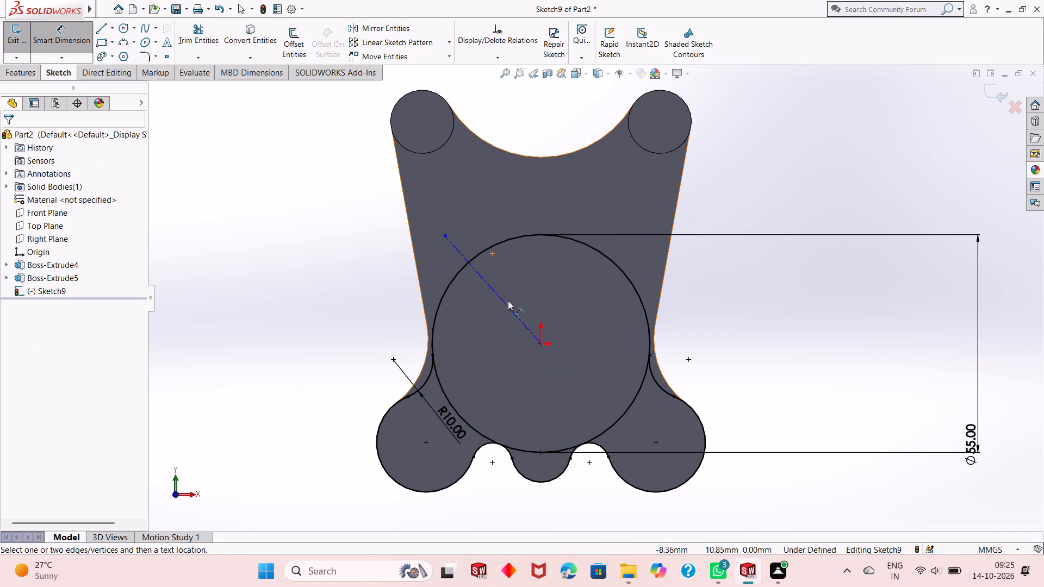
pyautogui.click(530, 318)
pyautogui.click(530, 334)
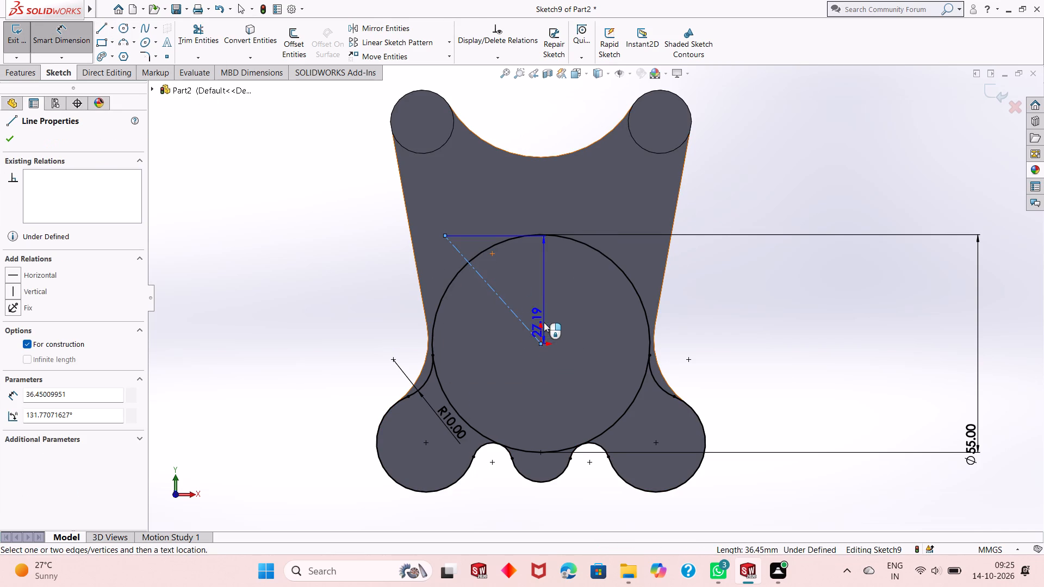
pyautogui.click(541, 342)
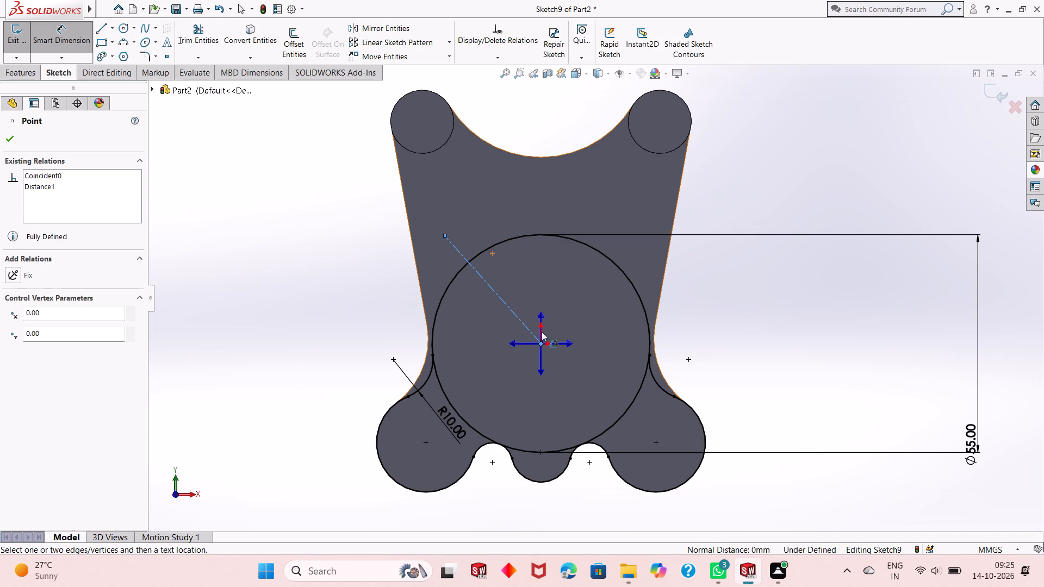
pyautogui.click(545, 314)
pyautogui.click(515, 283)
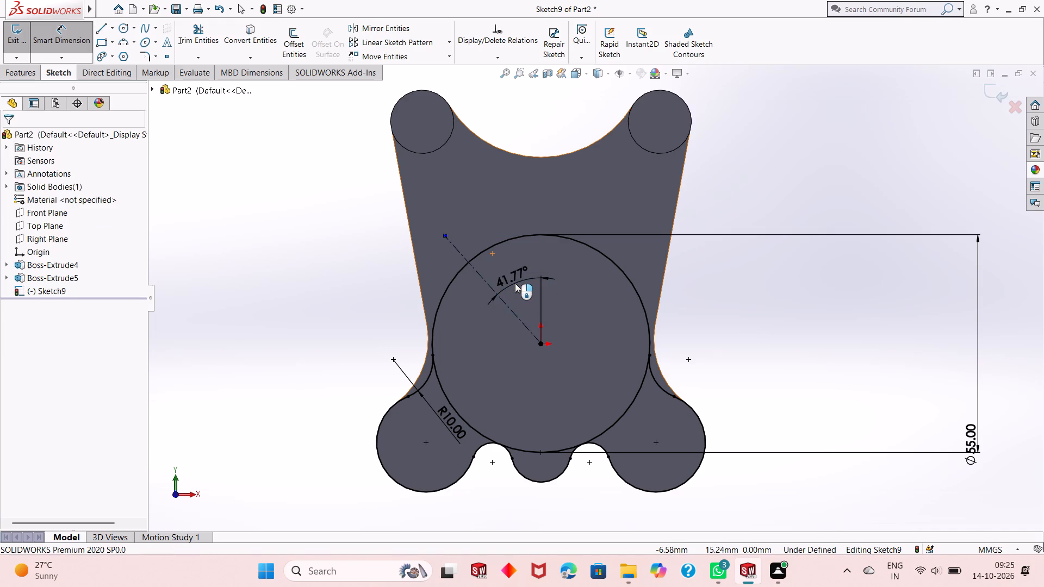
pyautogui.write('60')
pyautogui.press('Return')
pyautogui.rightClick(260, 208)
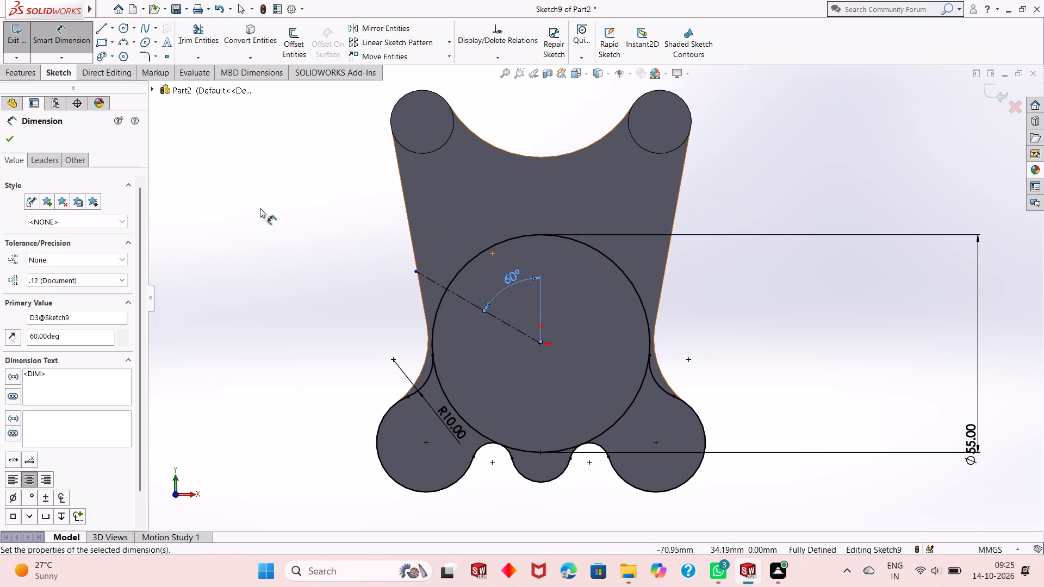
pyautogui.click(284, 241)
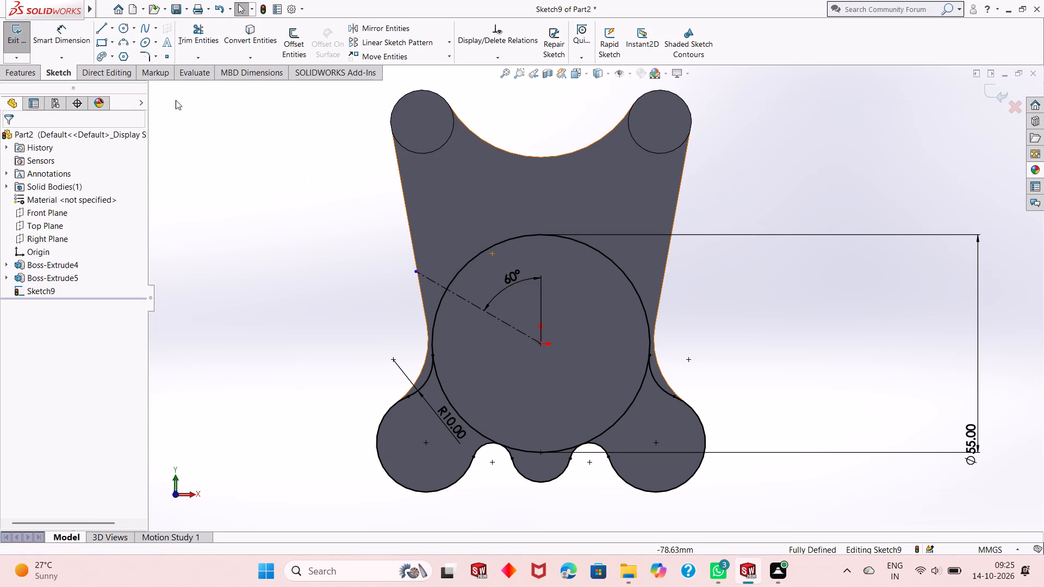
# Sketch a circle of about 5.6 mm radius centred where the centreline crosses the large circle.
pyautogui.click(124, 29)
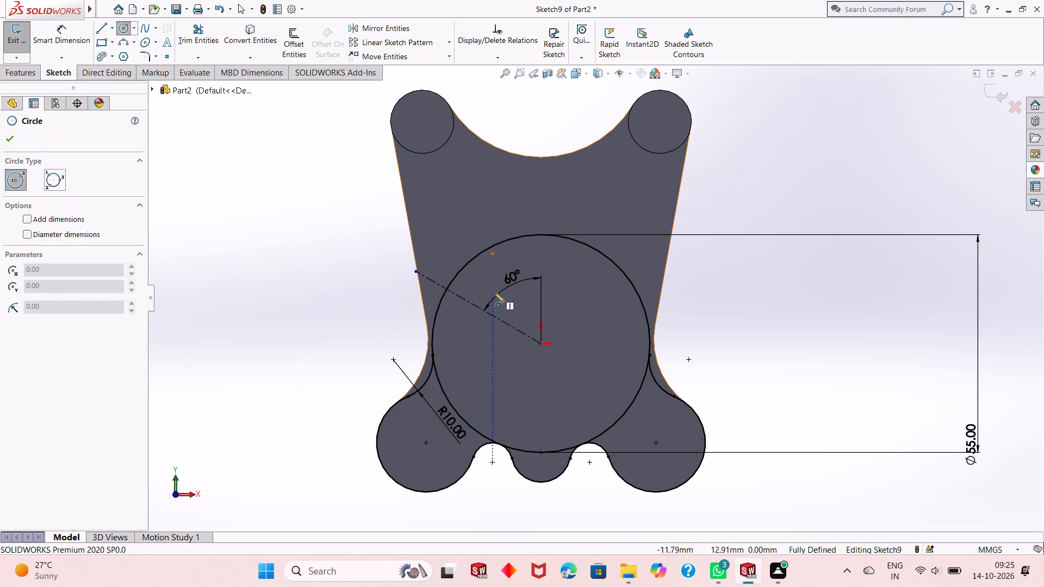
pyautogui.scroll(-5, 494, 293)
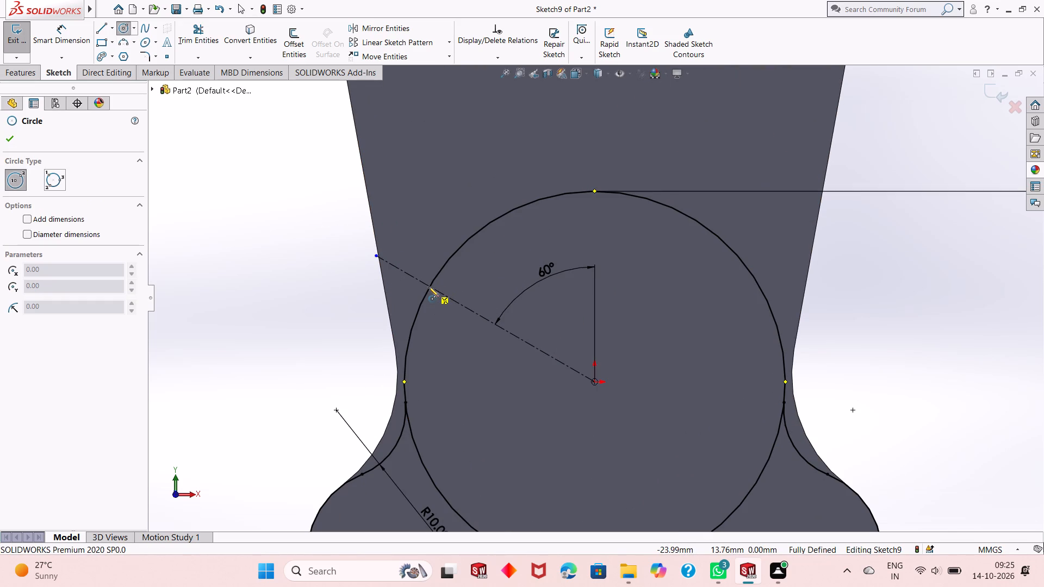
pyautogui.click(428, 286)
pyautogui.click(464, 268)
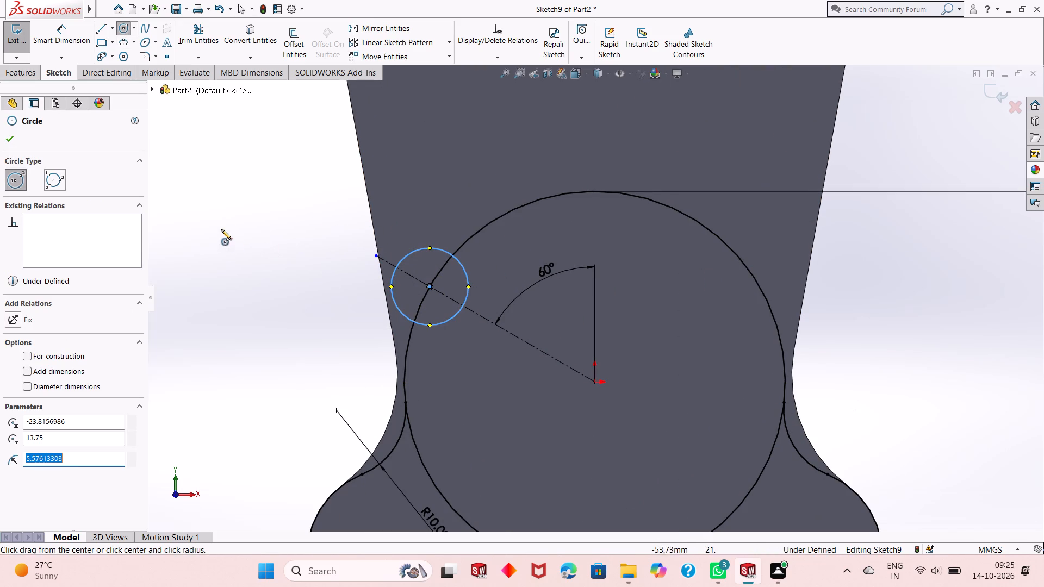
pyautogui.scroll(2, 350, 240)
pyautogui.rightClick(274, 189)
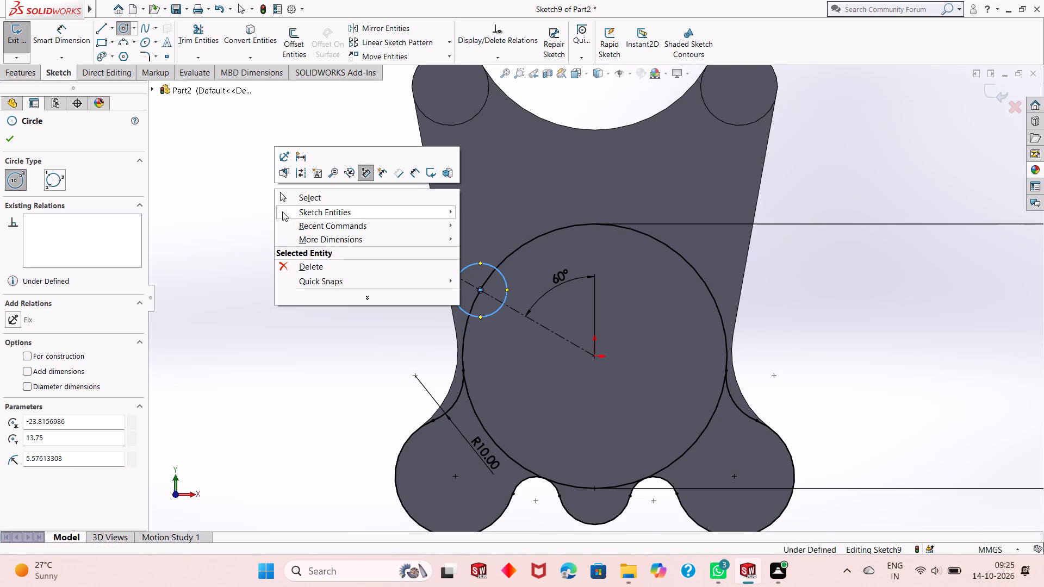
# Sketch a centreline about 34.7 mm long from the origin, running up and right past the large circle.
pyautogui.click(289, 197)
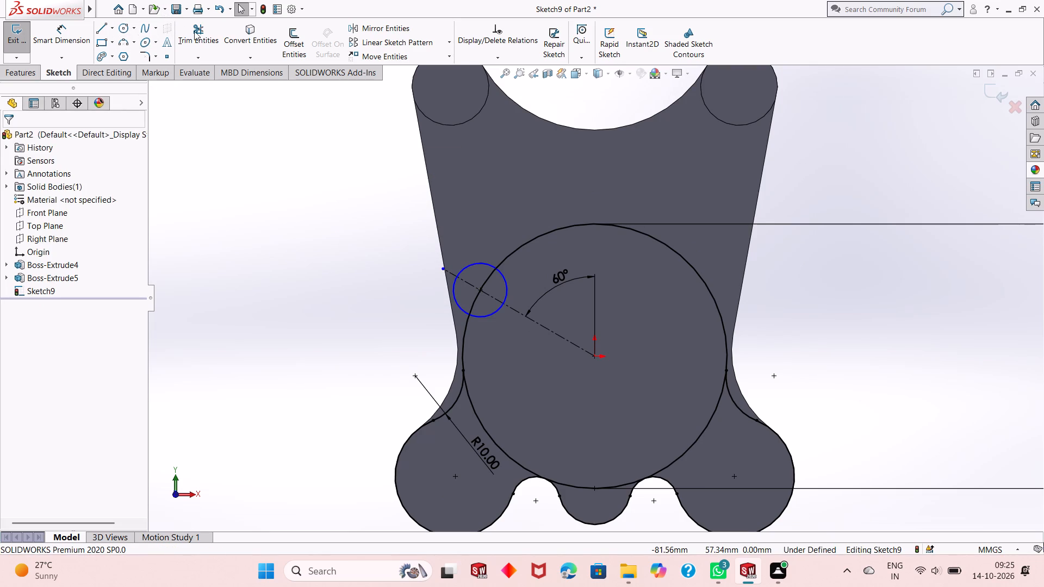
pyautogui.click(111, 30)
pyautogui.click(123, 57)
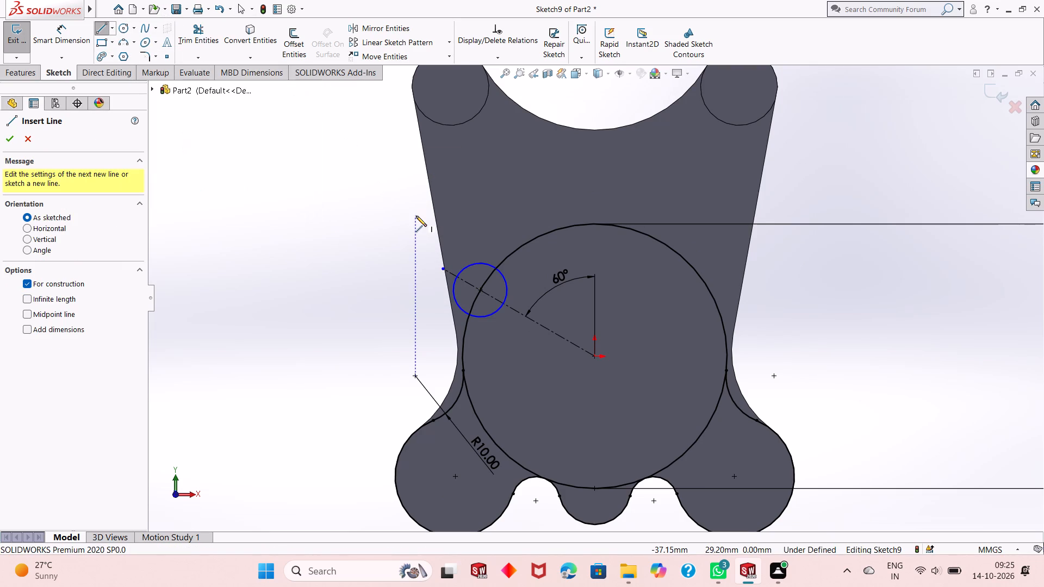
pyautogui.click(594, 358)
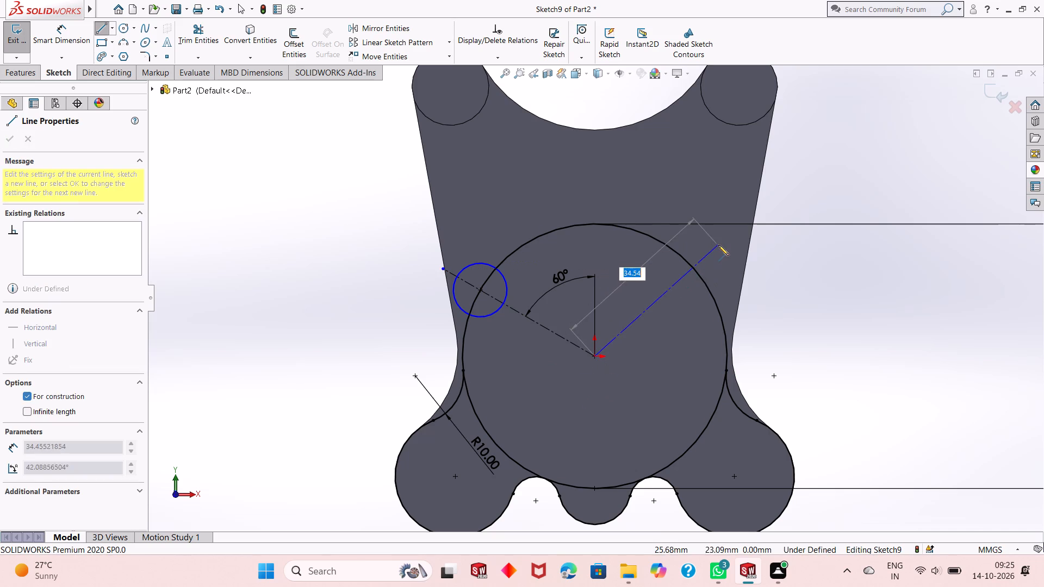
pyautogui.click(719, 245)
pyautogui.rightClick(719, 245)
pyautogui.click(730, 253)
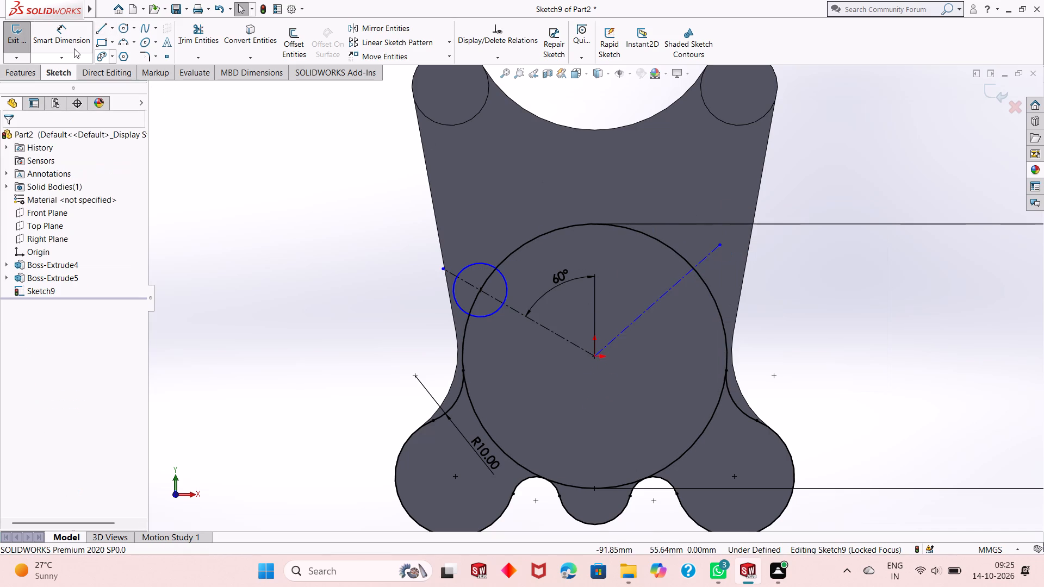
# Dimension the angle between the right-hand centreline and the vertical line through the origin as 60°.
pyautogui.click(56, 38)
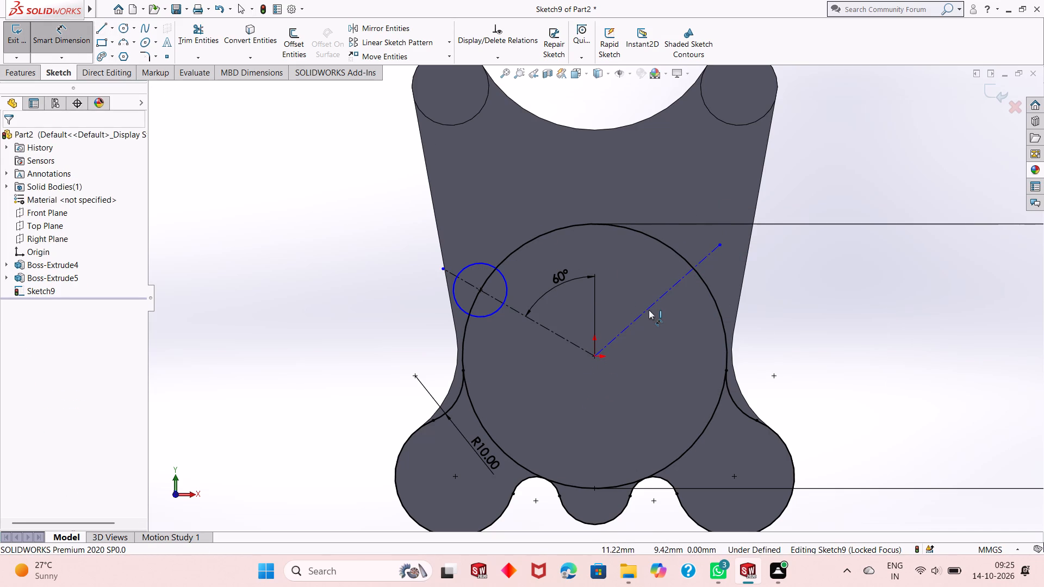
pyautogui.click(649, 305)
pyautogui.click(594, 356)
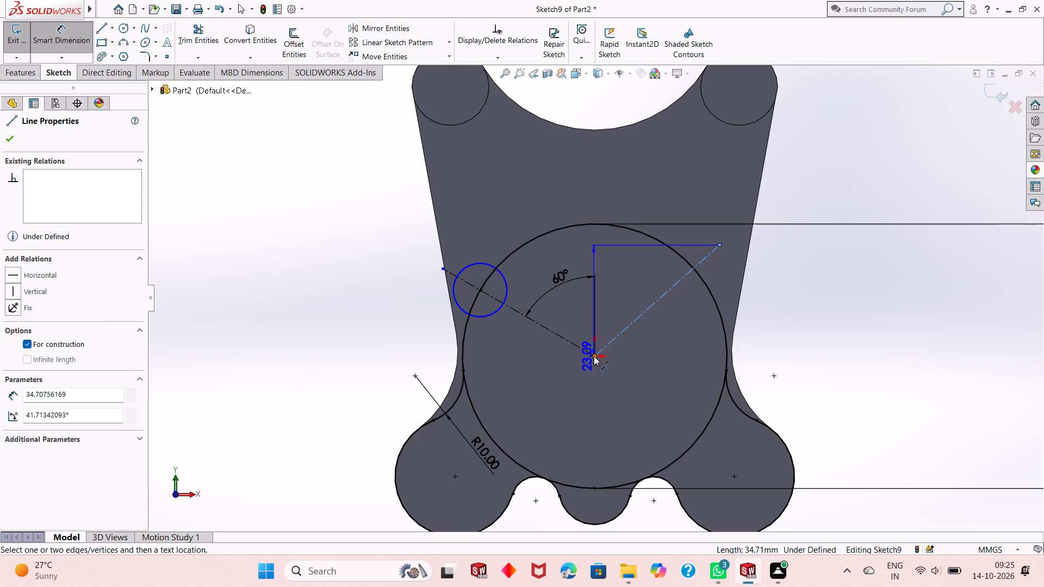
pyautogui.click(599, 331)
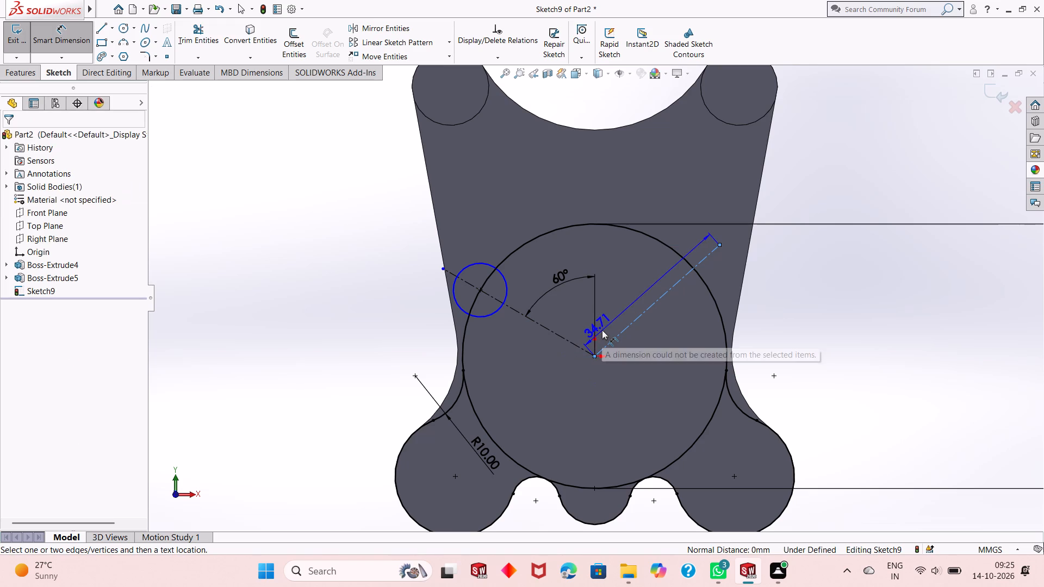
pyautogui.click(595, 355)
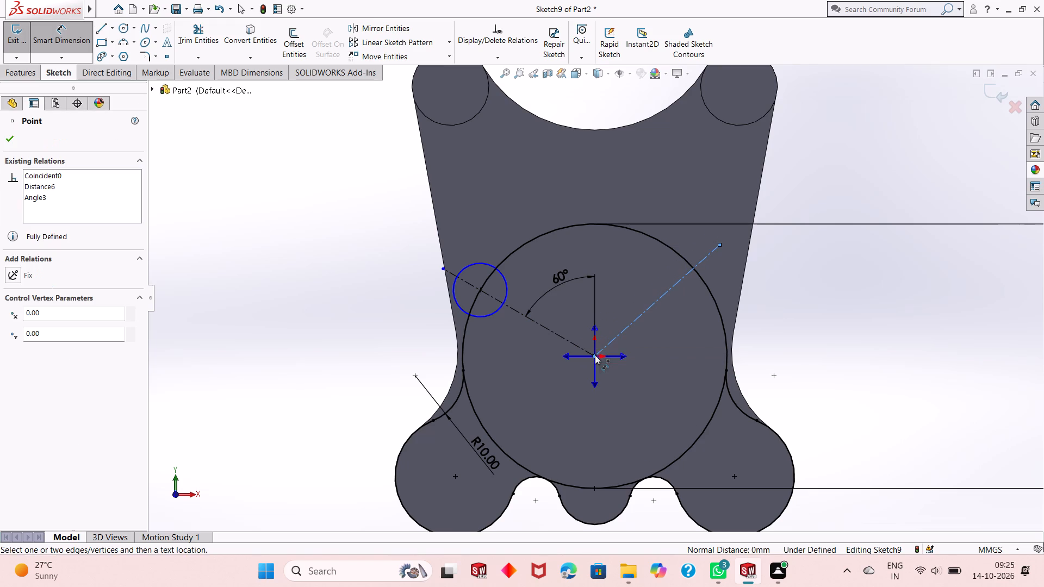
pyautogui.click(596, 327)
pyautogui.click(633, 299)
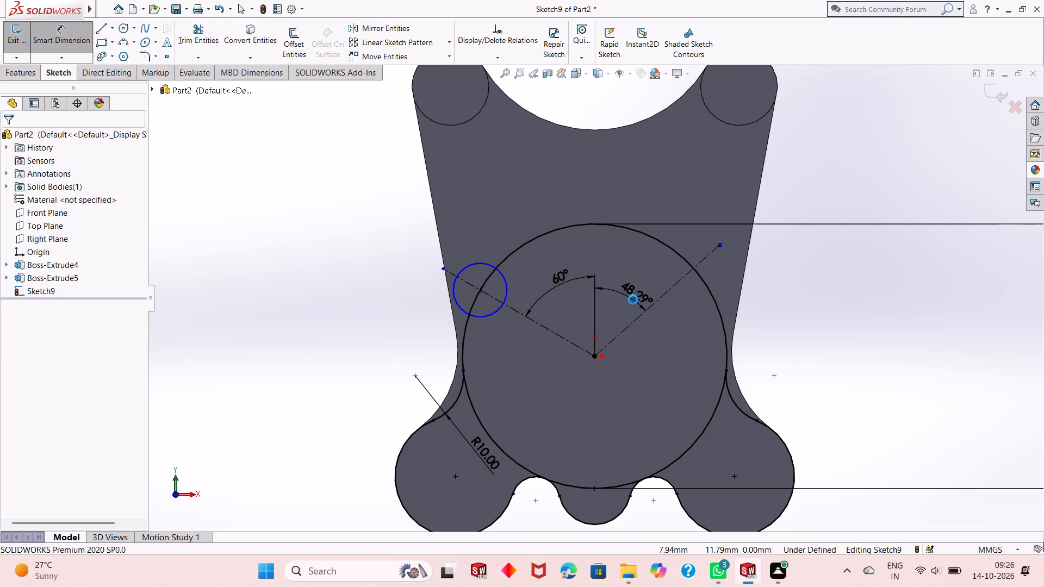
pyautogui.write('60')
pyautogui.press('Return')
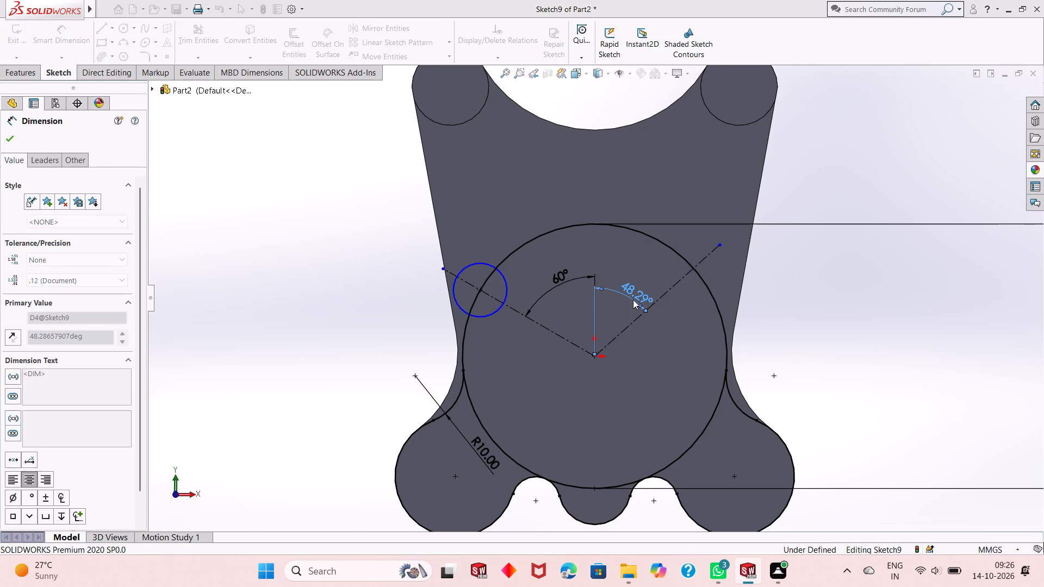
pyautogui.rightClick(778, 227)
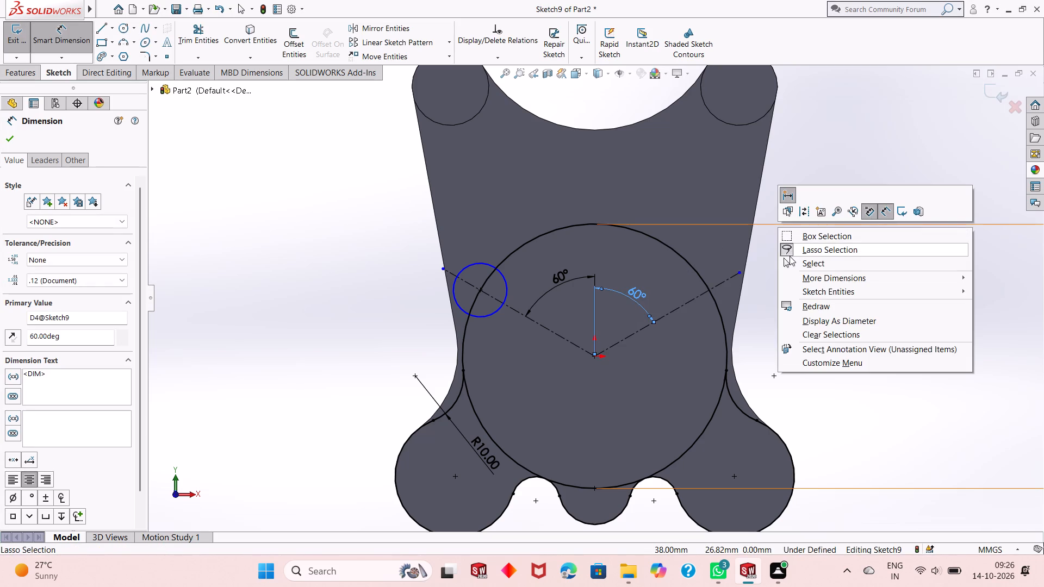
pyautogui.click(790, 256)
pyautogui.rightClick(817, 192)
pyautogui.click(831, 209)
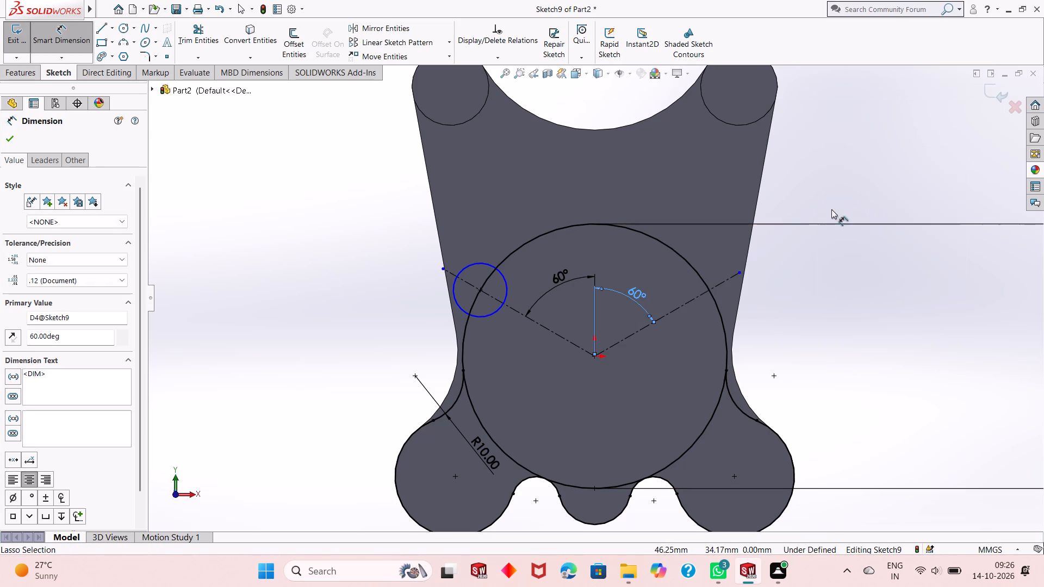
pyautogui.rightClick(828, 182)
pyautogui.click(850, 216)
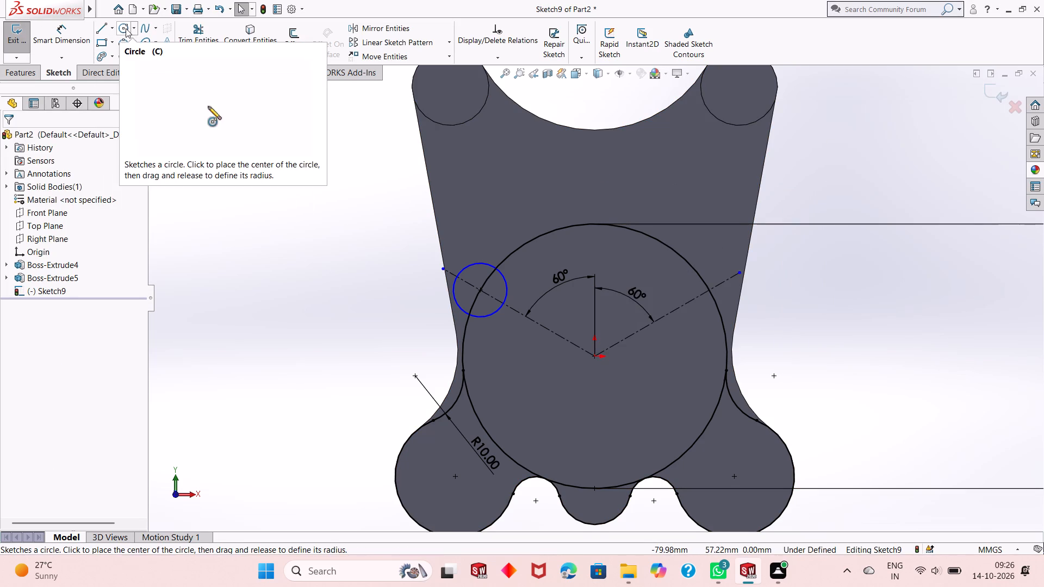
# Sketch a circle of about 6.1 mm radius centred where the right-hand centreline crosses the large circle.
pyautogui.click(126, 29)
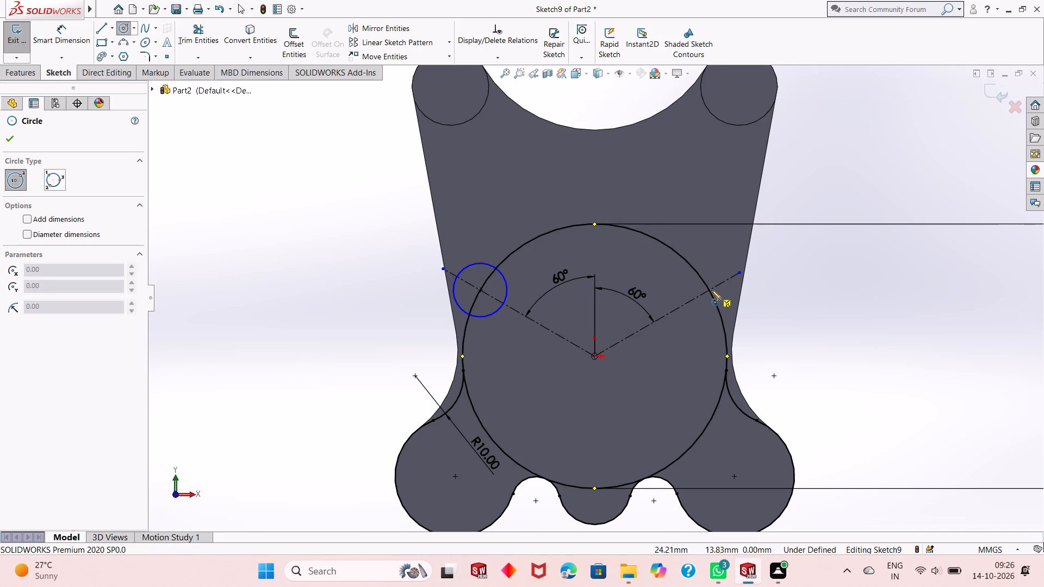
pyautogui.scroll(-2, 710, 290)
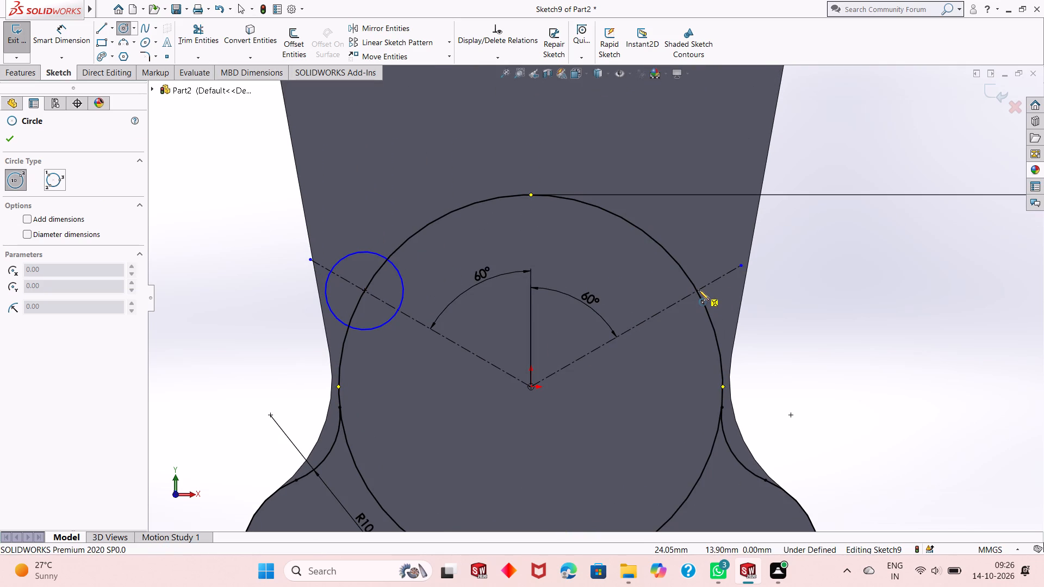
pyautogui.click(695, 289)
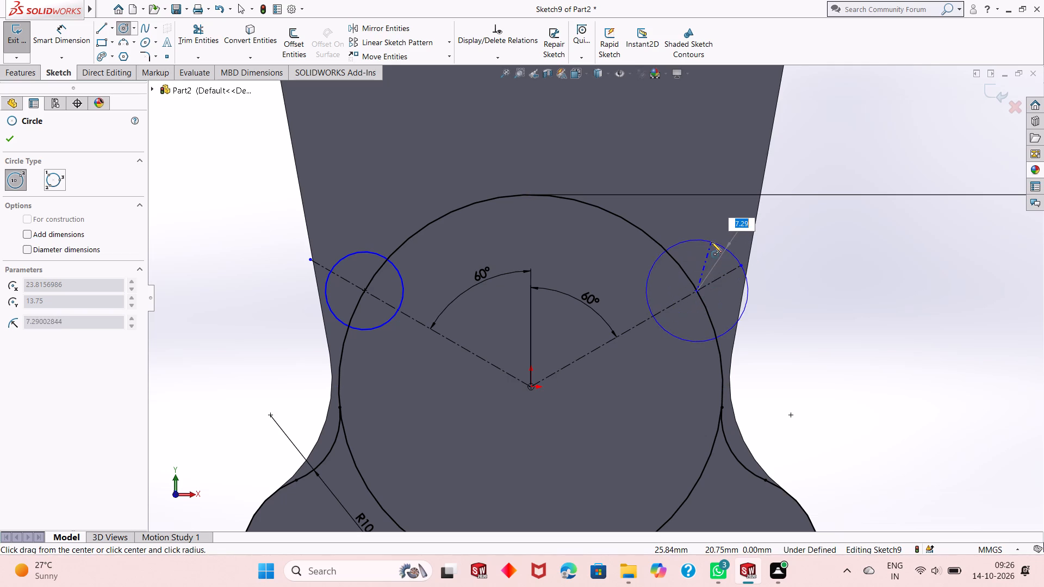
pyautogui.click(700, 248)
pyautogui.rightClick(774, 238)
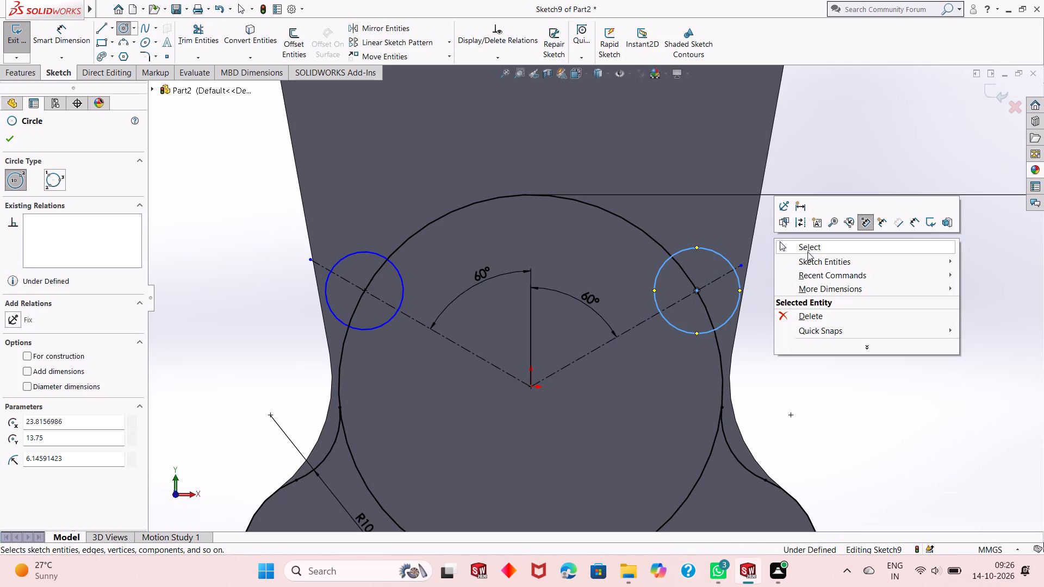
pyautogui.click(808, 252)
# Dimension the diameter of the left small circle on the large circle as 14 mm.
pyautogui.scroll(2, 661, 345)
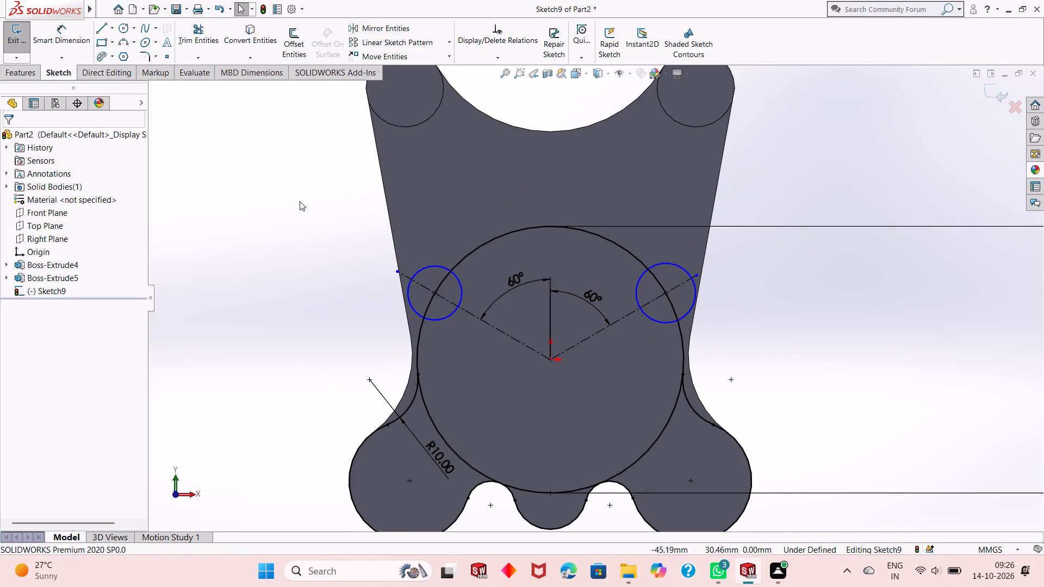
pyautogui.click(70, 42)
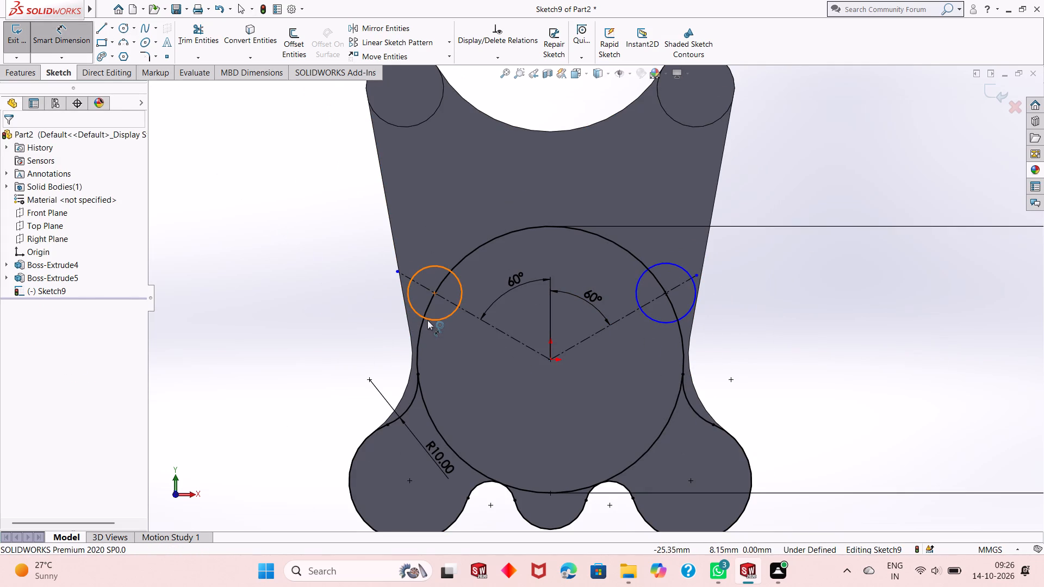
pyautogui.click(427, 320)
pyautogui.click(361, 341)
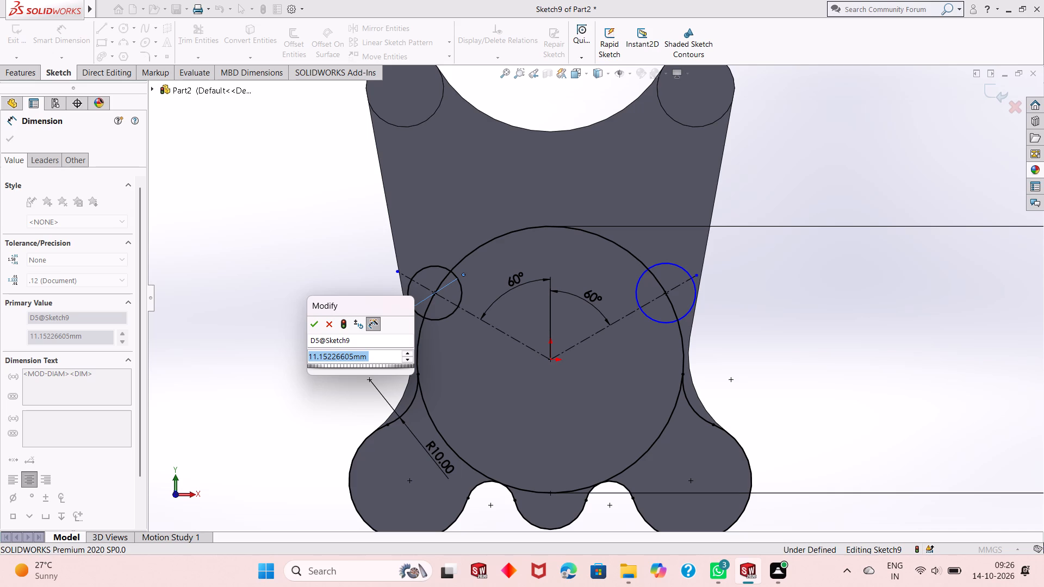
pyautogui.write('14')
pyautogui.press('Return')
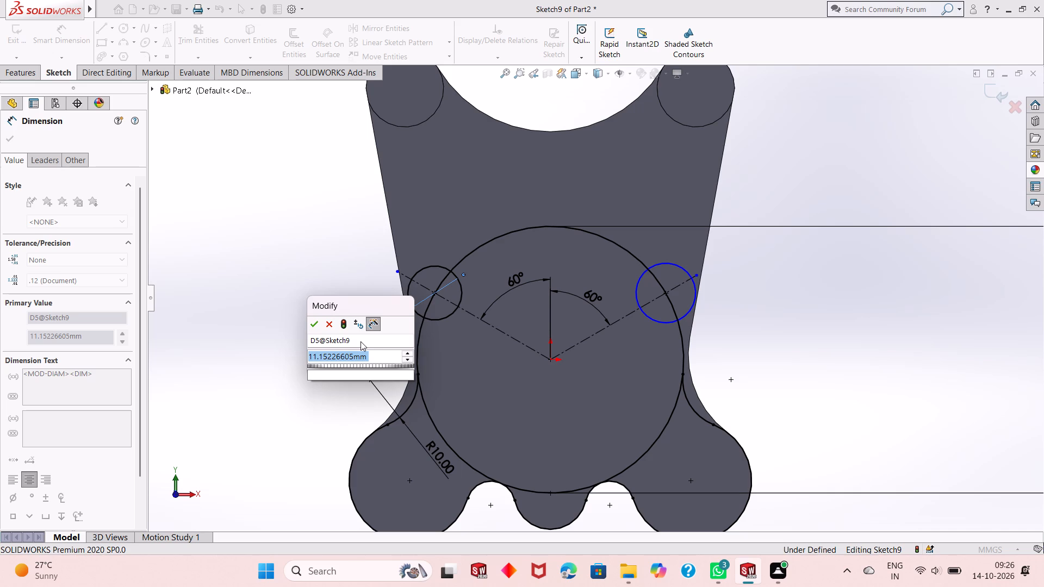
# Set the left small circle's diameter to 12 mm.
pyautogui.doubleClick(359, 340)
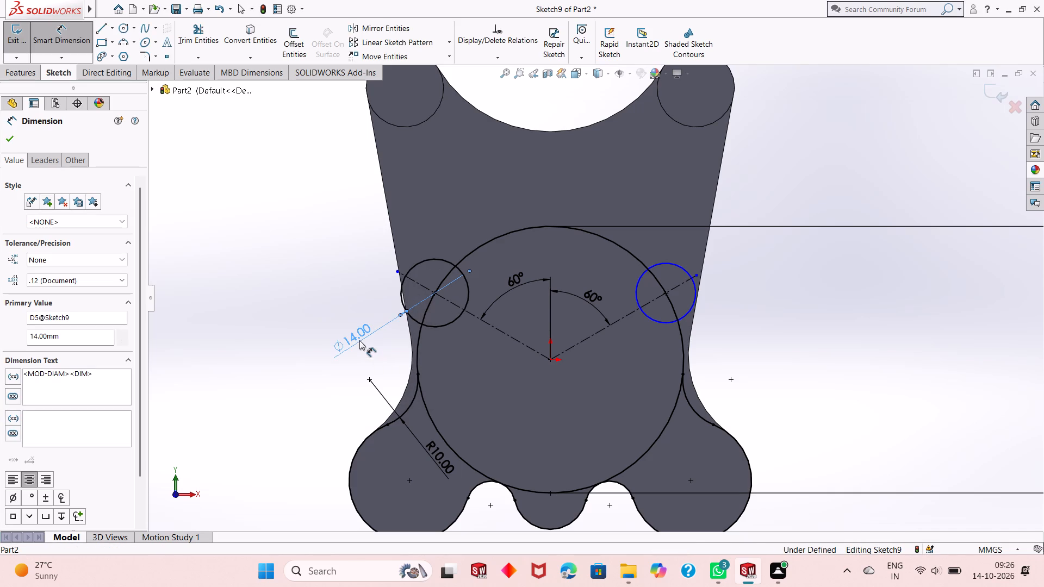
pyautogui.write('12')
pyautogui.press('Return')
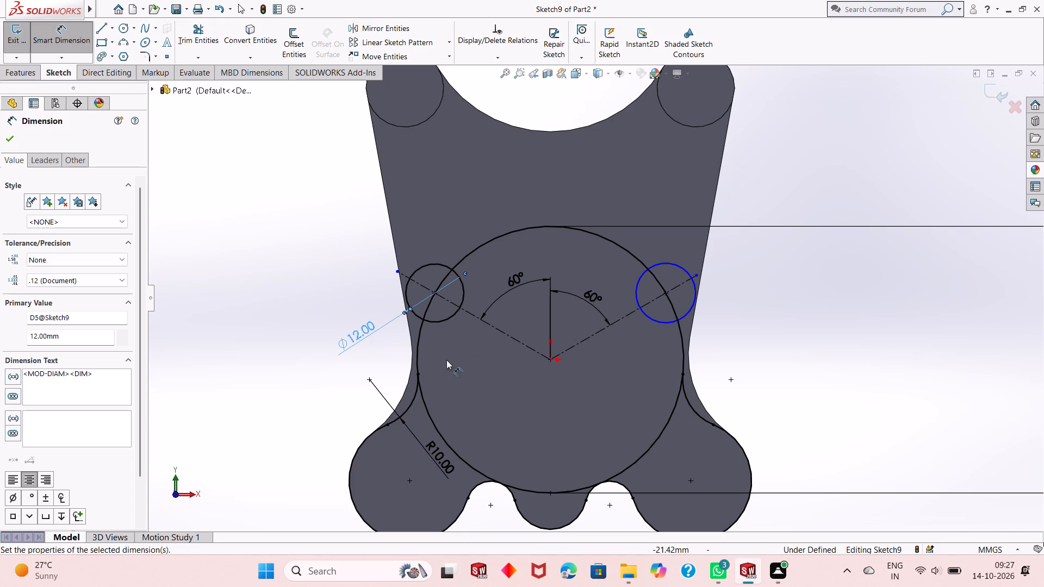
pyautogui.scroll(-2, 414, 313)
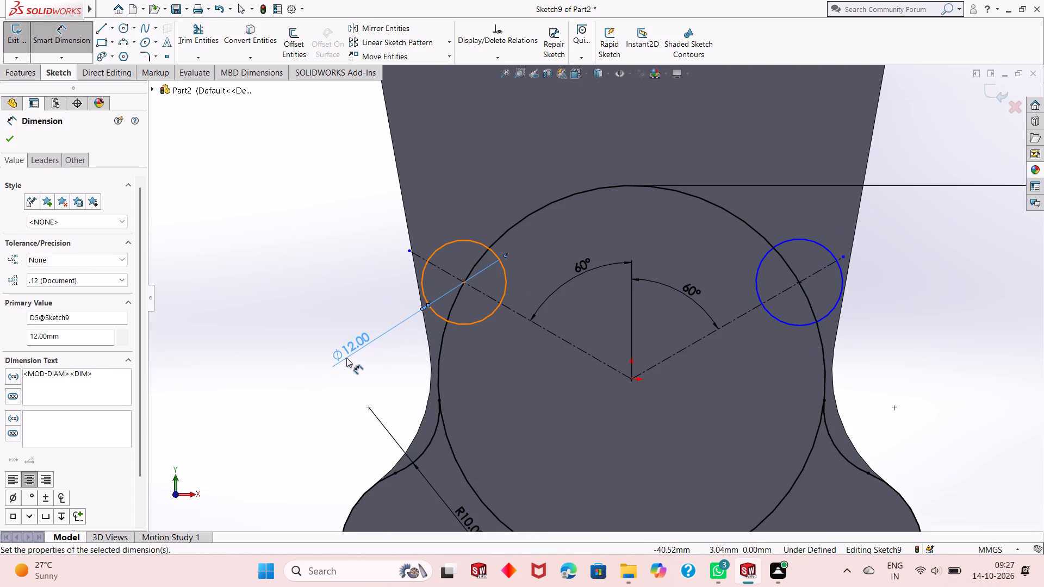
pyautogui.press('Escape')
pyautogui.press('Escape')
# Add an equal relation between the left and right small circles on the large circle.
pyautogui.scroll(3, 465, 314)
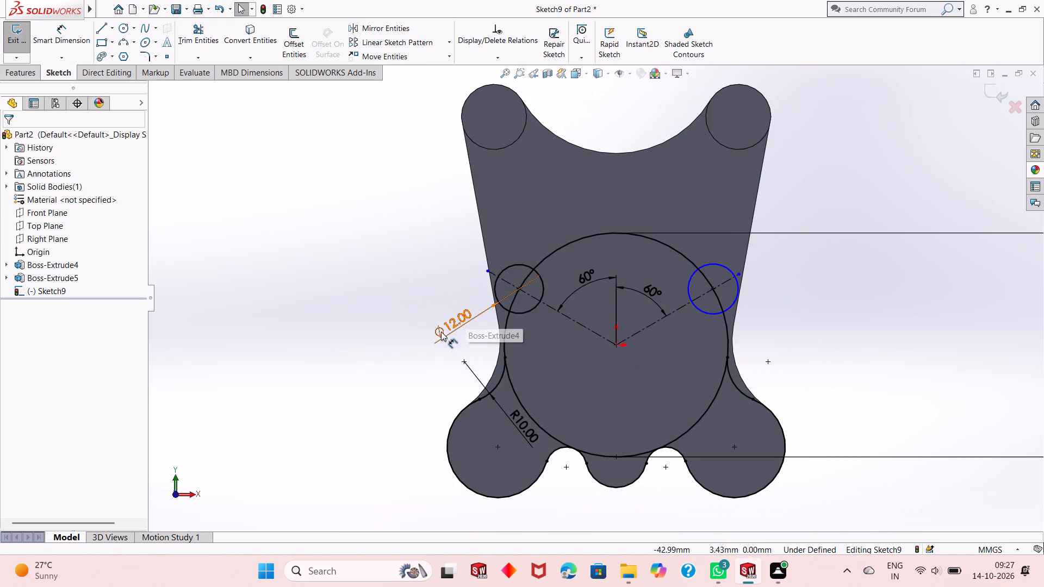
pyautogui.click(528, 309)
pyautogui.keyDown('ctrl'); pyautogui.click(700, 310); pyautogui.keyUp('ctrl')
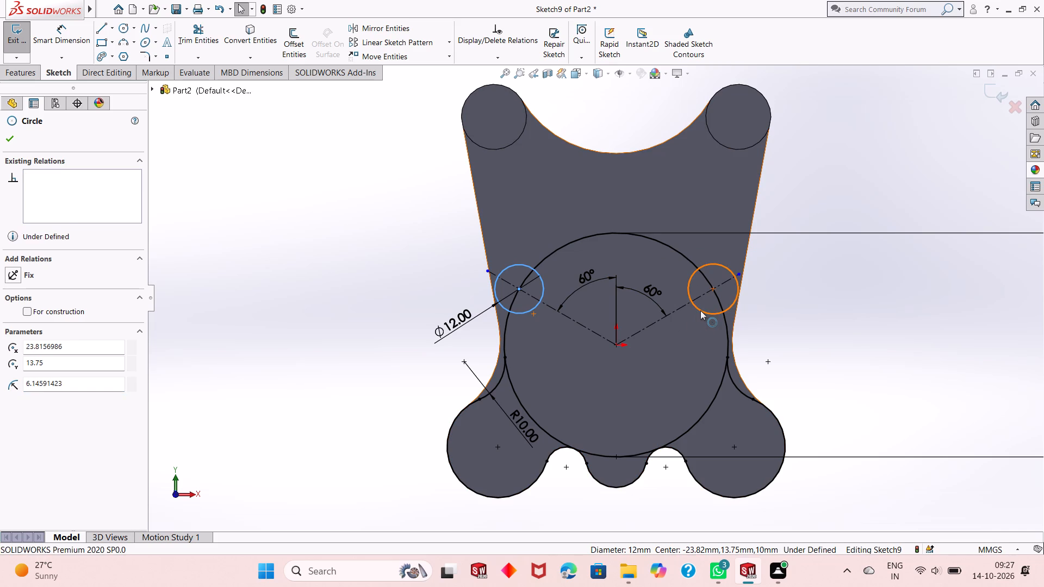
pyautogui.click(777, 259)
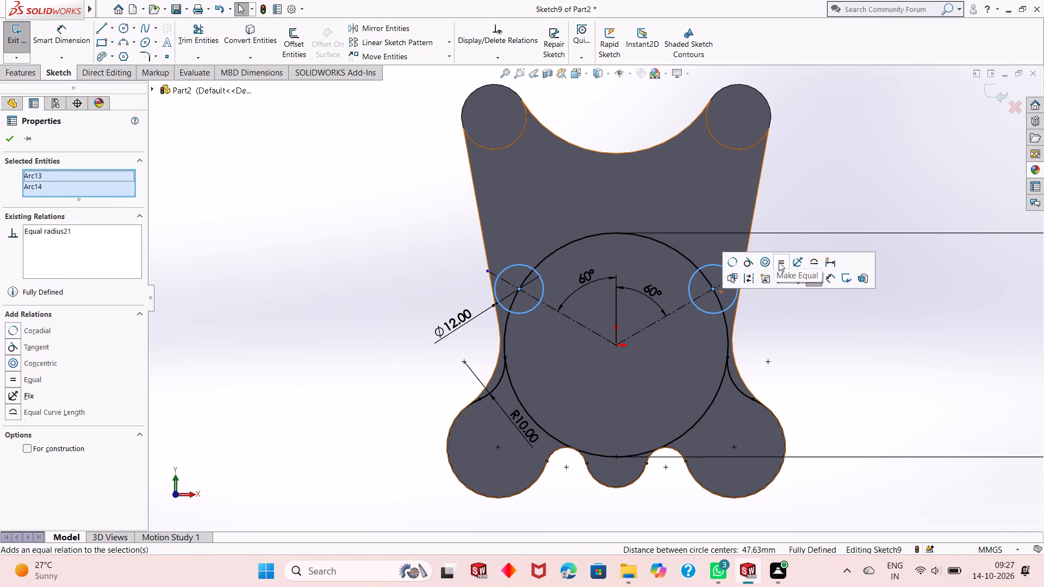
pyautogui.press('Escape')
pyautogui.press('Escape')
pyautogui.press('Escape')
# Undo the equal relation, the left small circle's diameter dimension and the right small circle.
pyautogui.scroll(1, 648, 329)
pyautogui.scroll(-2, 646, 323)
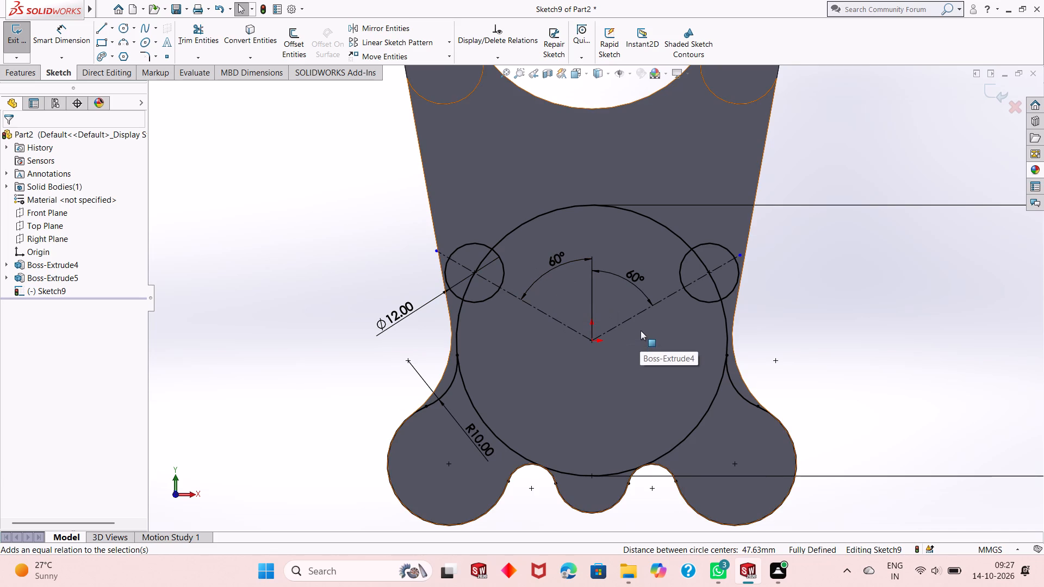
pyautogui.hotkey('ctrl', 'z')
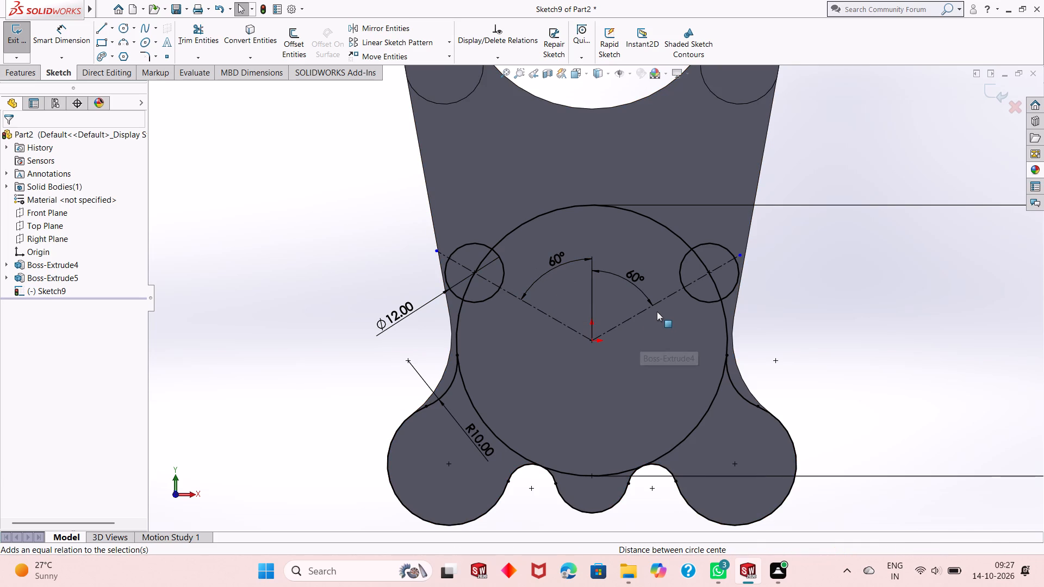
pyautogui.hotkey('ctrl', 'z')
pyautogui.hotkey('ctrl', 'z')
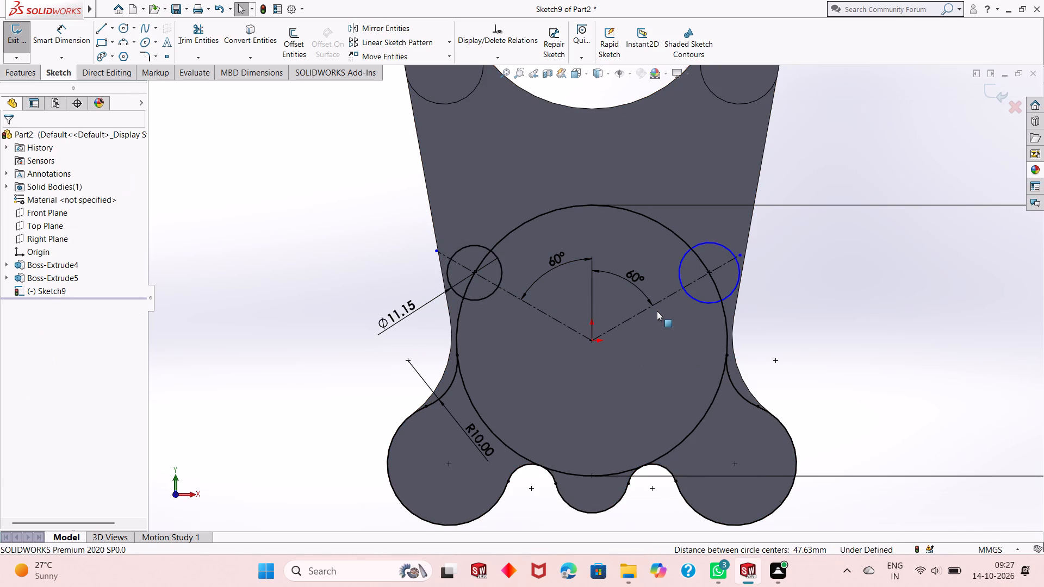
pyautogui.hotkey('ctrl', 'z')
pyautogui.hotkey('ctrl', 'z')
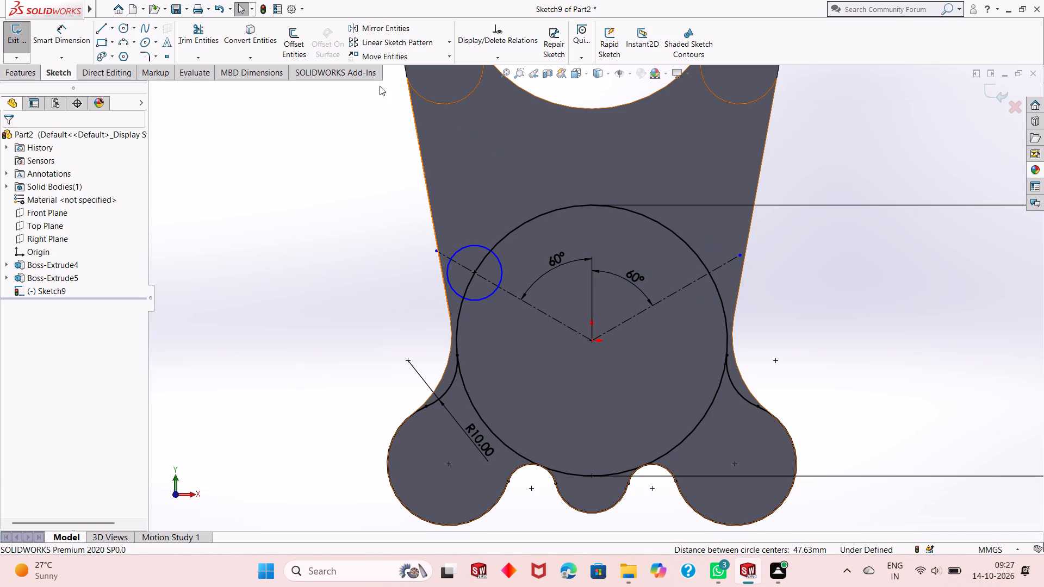
# Sketch a circle of about 6.5 mm radius centred where the right-hand centreline crosses the large circle.
pyautogui.click(123, 24)
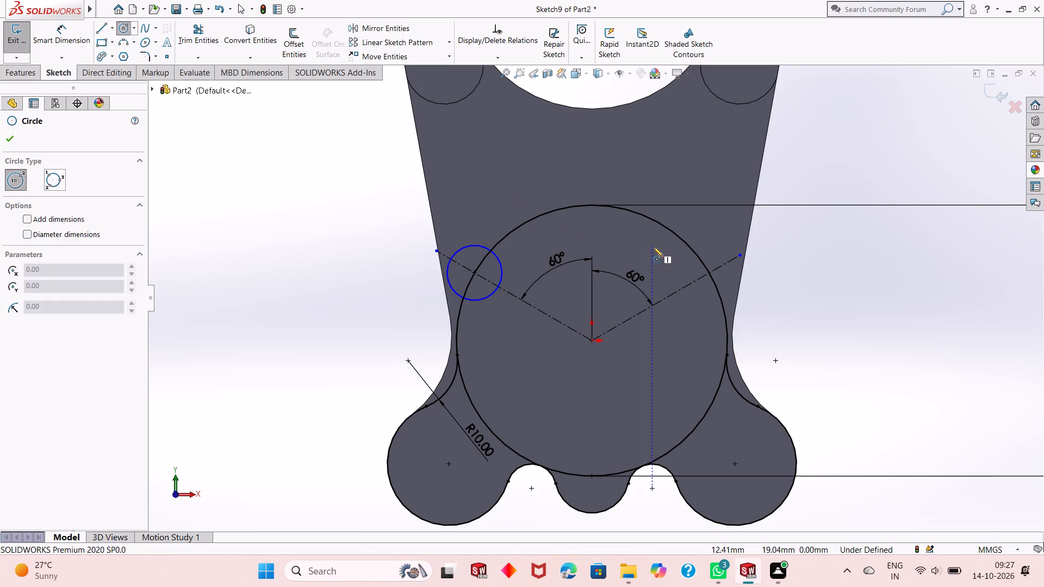
pyautogui.click(711, 273)
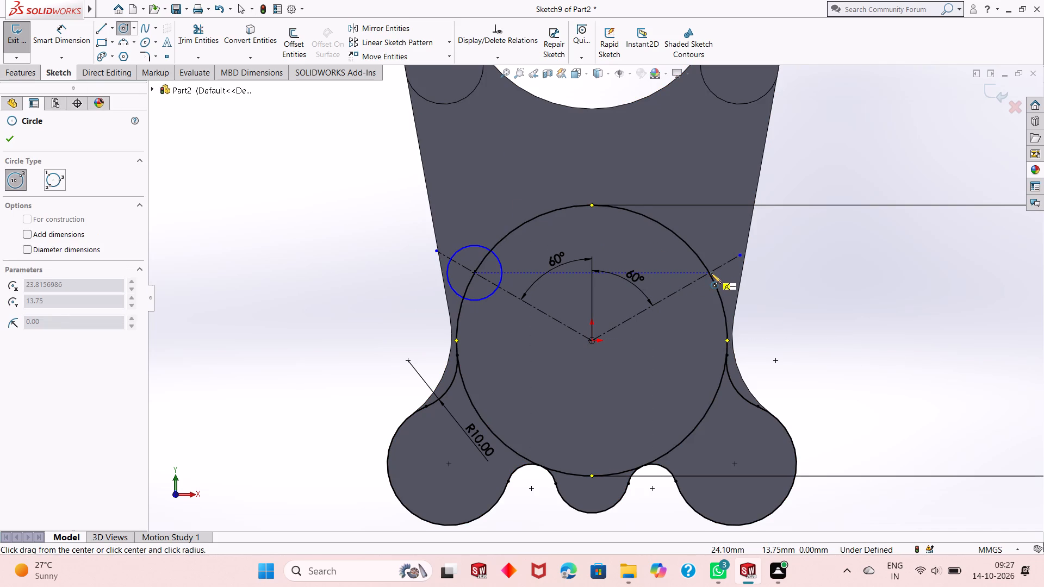
pyautogui.click(737, 293)
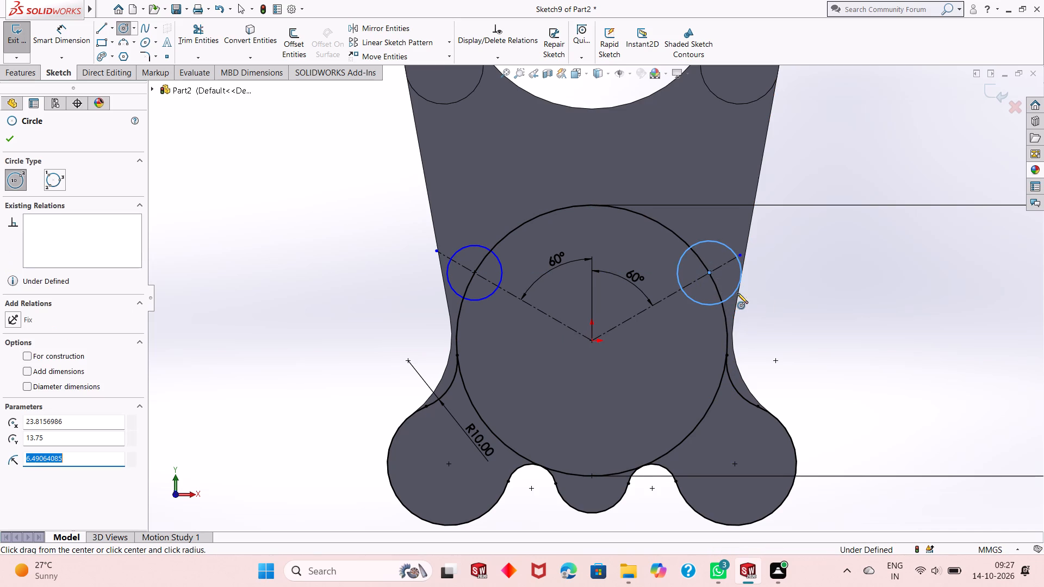
pyautogui.rightClick(778, 265)
pyautogui.click(798, 272)
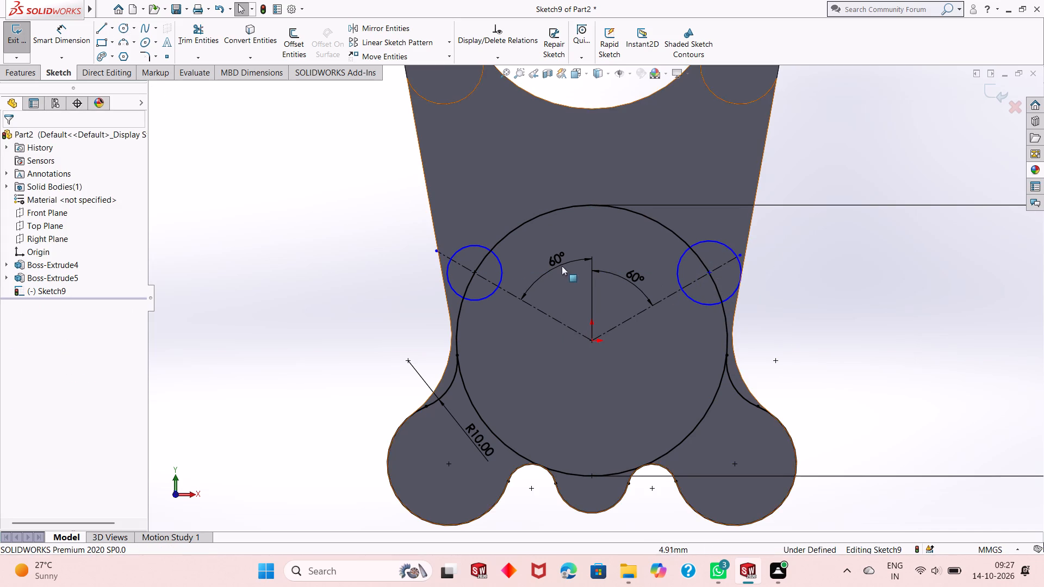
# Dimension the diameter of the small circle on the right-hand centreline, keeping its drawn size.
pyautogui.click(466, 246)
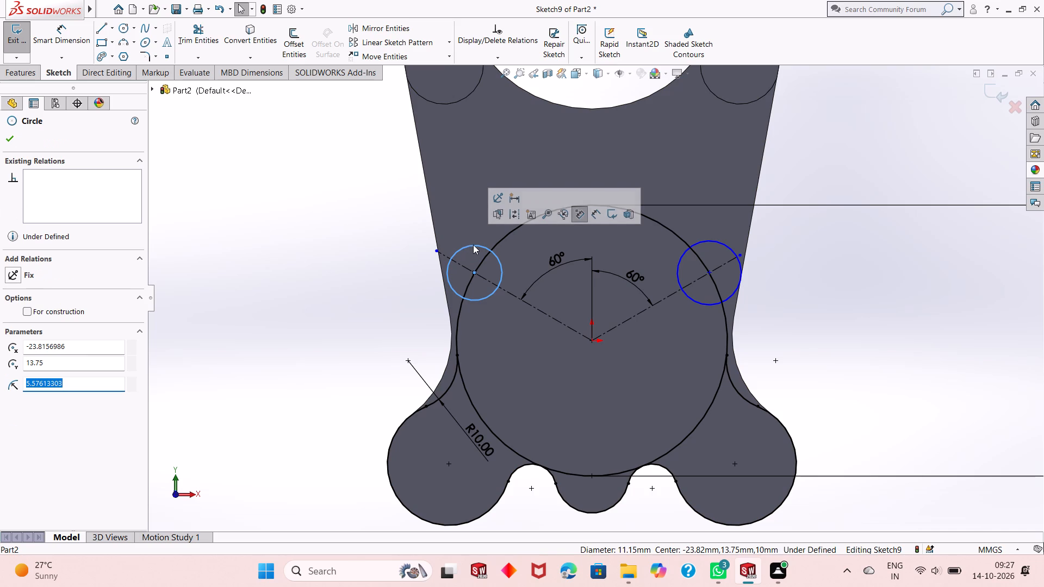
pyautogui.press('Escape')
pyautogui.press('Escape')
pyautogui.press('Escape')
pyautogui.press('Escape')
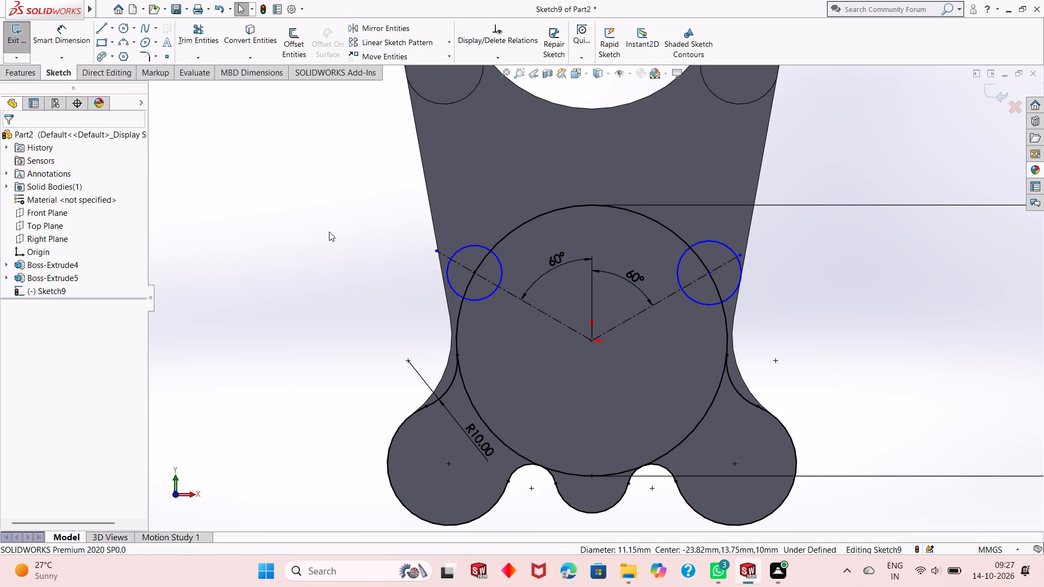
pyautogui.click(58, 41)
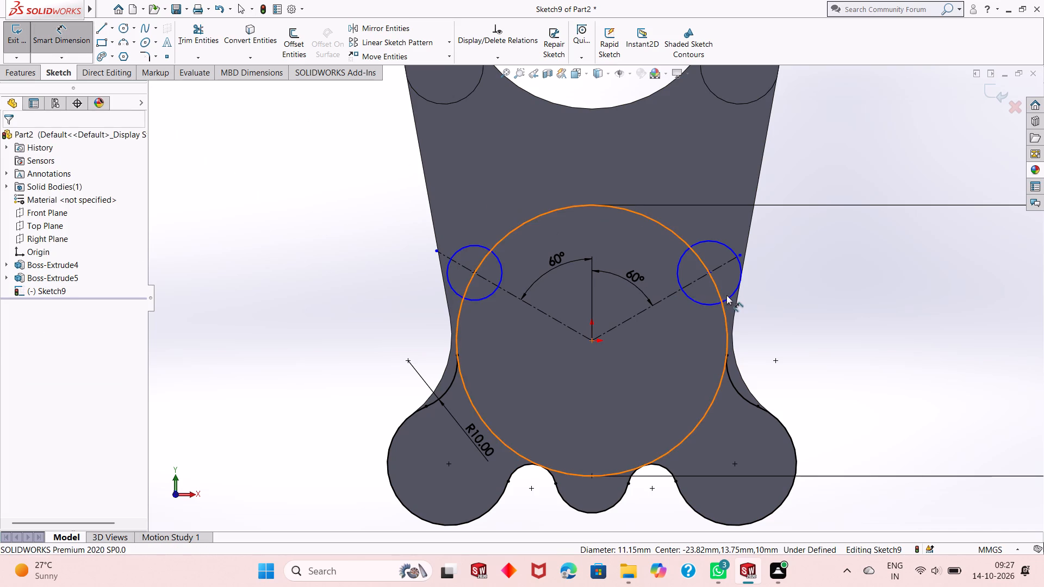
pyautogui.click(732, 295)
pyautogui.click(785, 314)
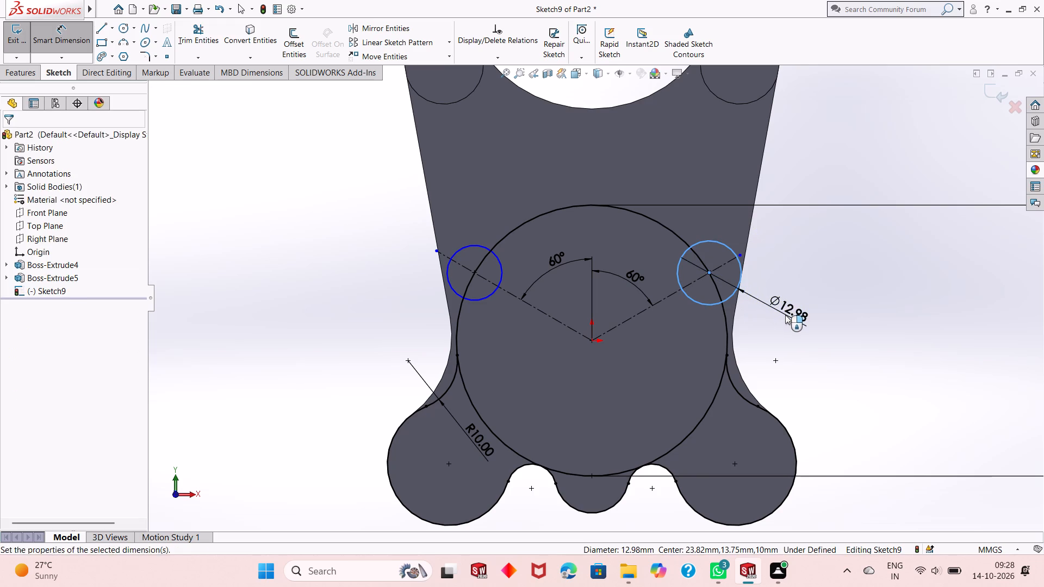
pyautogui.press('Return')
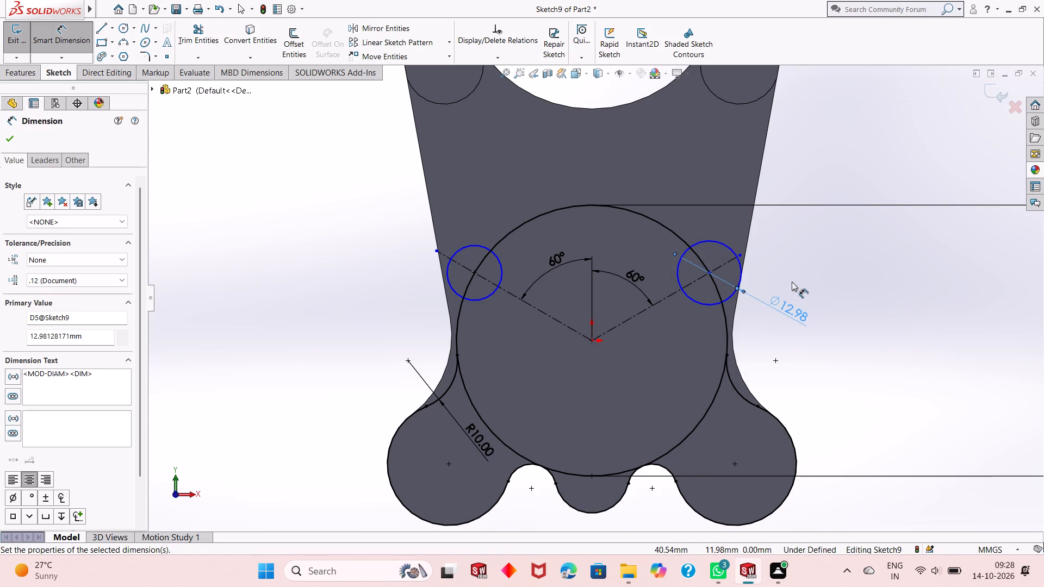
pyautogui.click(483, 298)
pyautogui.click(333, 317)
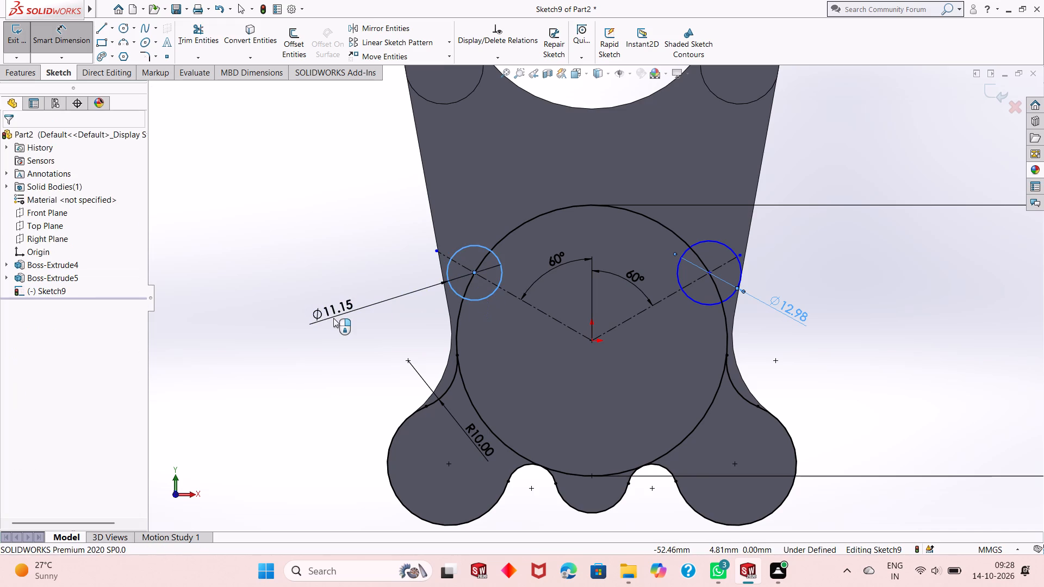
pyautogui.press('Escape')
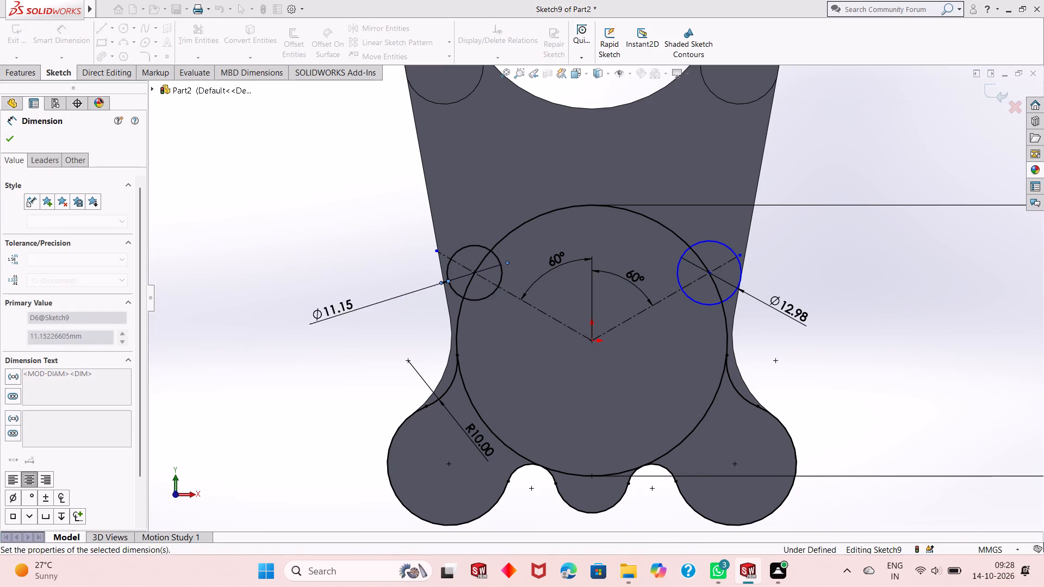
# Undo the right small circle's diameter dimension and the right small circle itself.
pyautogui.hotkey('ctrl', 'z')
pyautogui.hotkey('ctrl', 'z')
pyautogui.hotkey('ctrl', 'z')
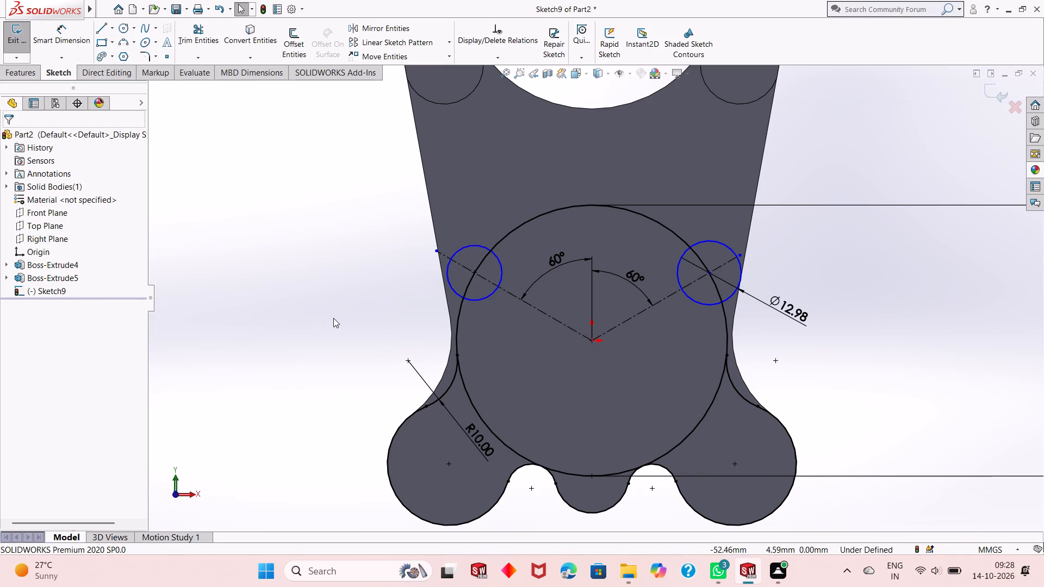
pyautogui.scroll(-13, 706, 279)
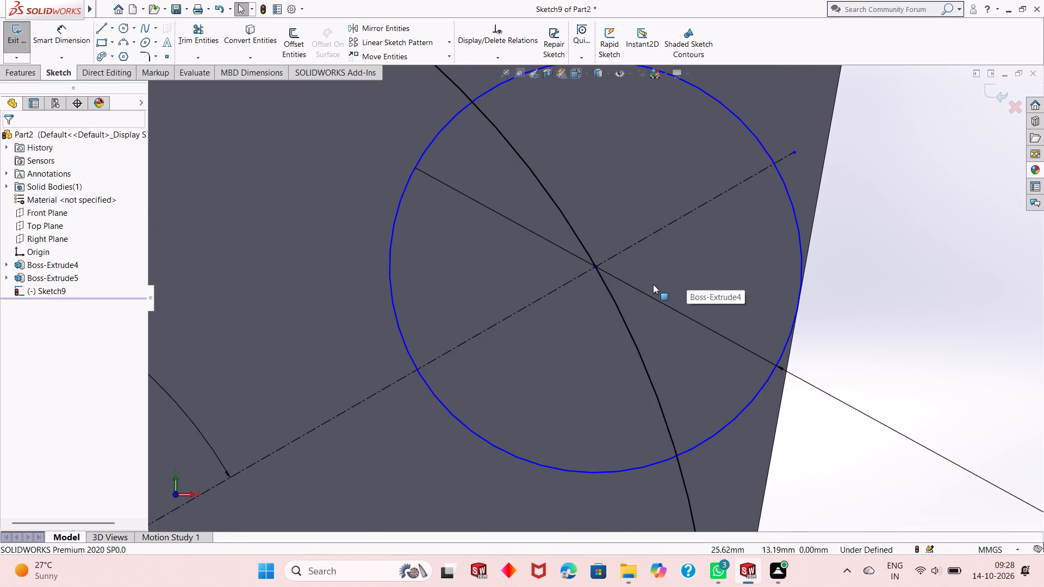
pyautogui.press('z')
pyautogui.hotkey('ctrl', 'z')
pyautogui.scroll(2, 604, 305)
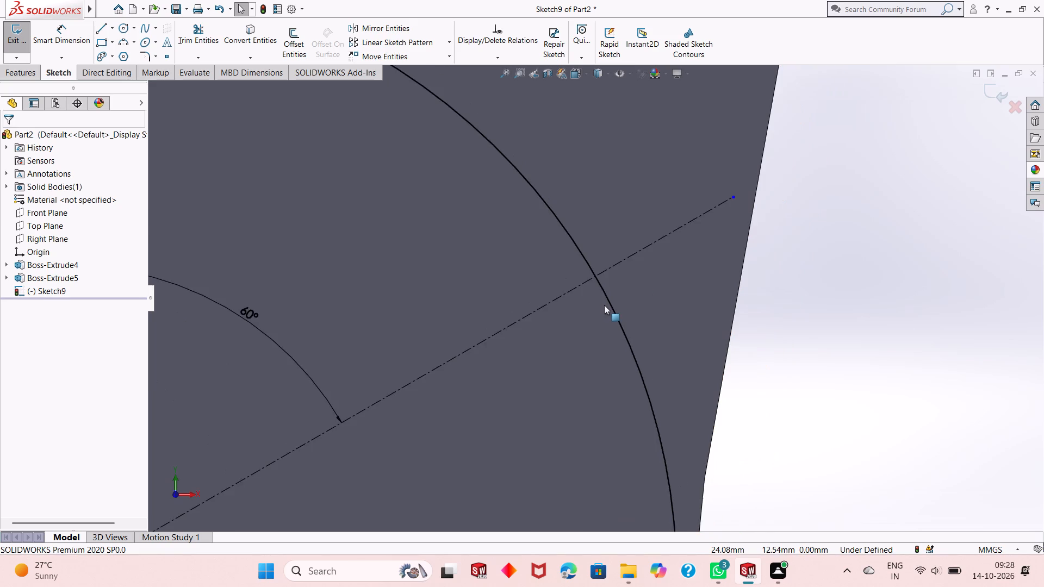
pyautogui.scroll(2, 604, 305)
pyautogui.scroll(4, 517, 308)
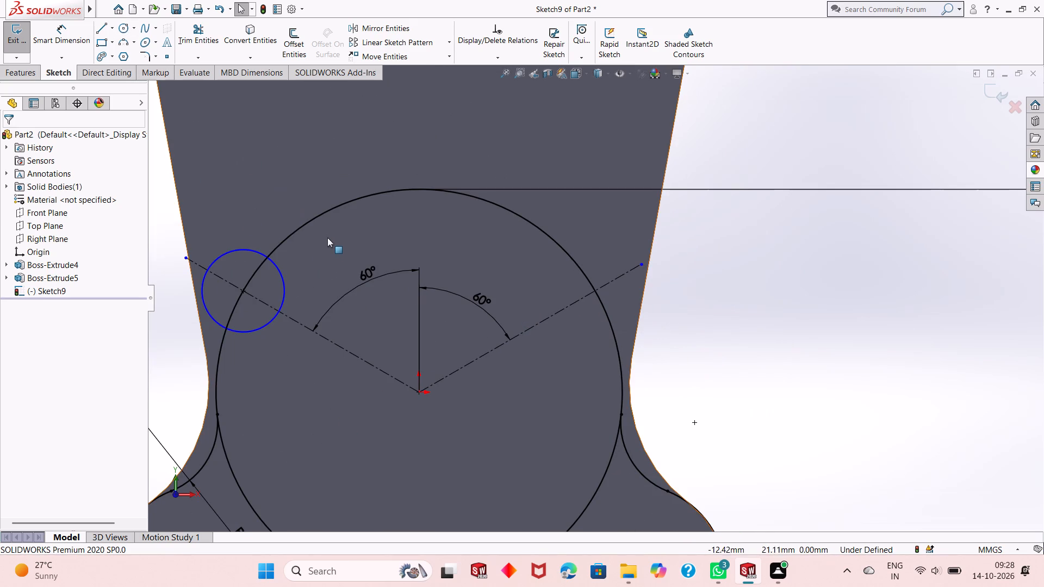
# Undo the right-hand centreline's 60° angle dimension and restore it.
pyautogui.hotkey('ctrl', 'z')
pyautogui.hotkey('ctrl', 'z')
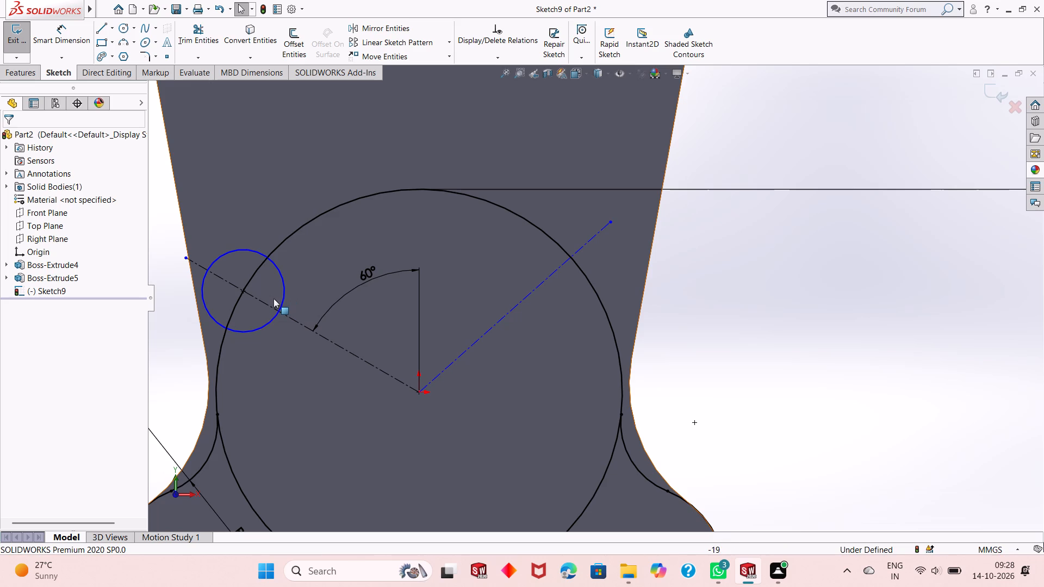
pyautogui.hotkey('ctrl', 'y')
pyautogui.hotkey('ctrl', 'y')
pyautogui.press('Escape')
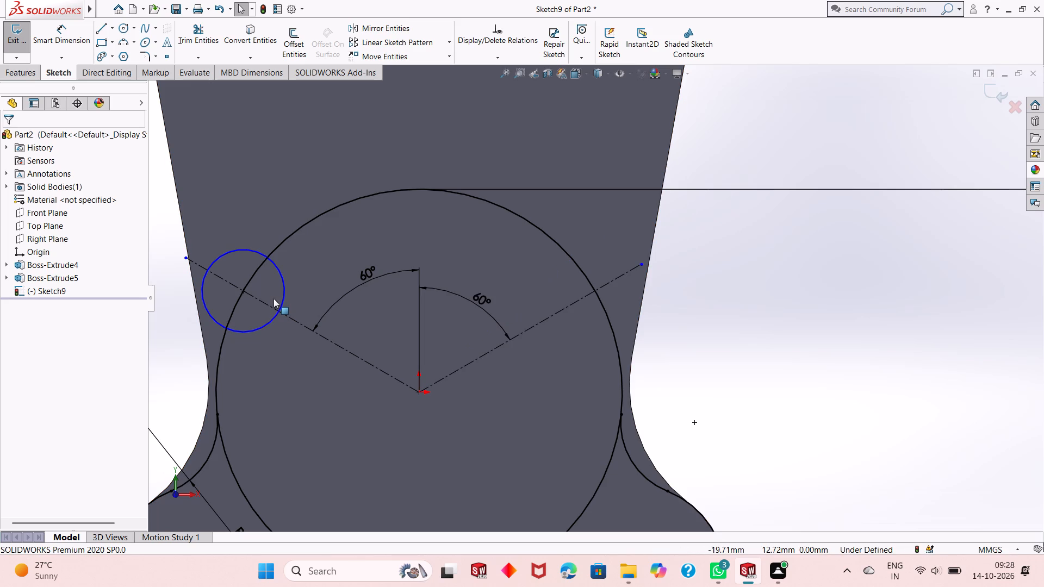
# Delete the small circle on the left-hand centreline.
pyautogui.scroll(2, 276, 324)
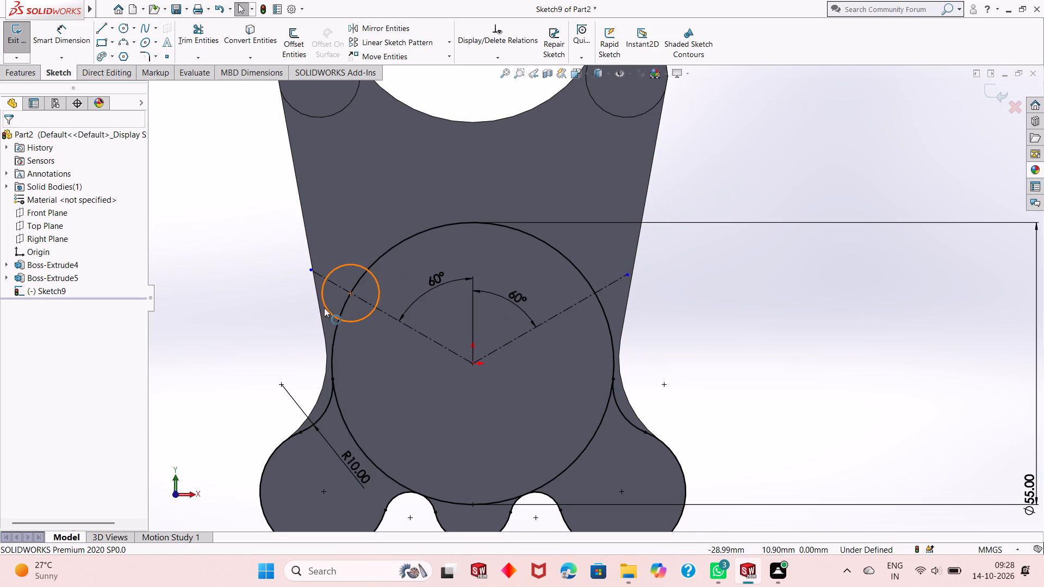
pyautogui.click(326, 308)
pyautogui.rightClick(236, 257)
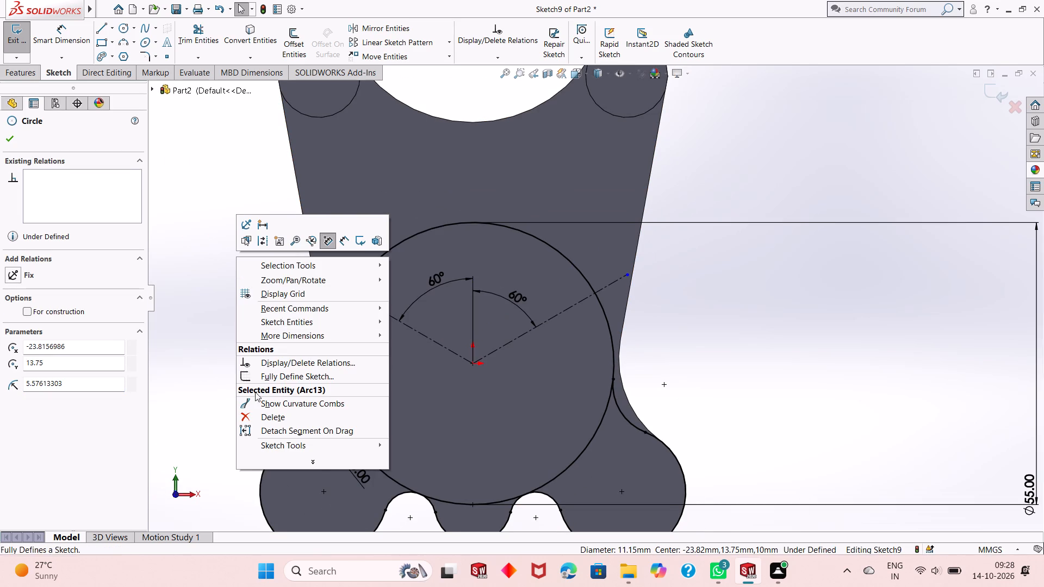
pyautogui.click(256, 415)
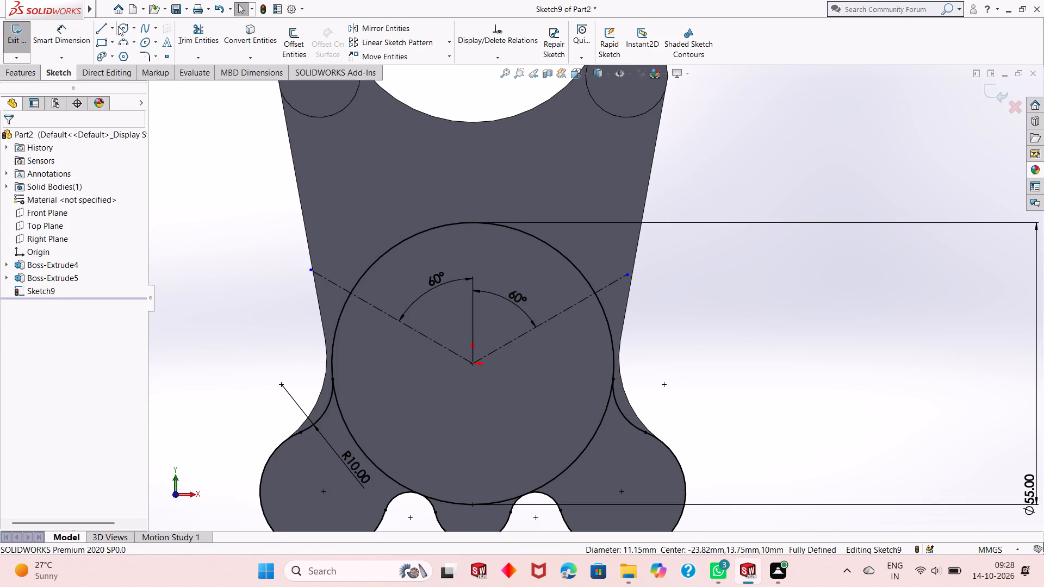
# Sketch a circle of about 6.5 mm radius centred where the left-hand centreline crosses the large circle, reaching the plate's slanted edge.
pyautogui.click(121, 28)
pyautogui.scroll(-4, 357, 263)
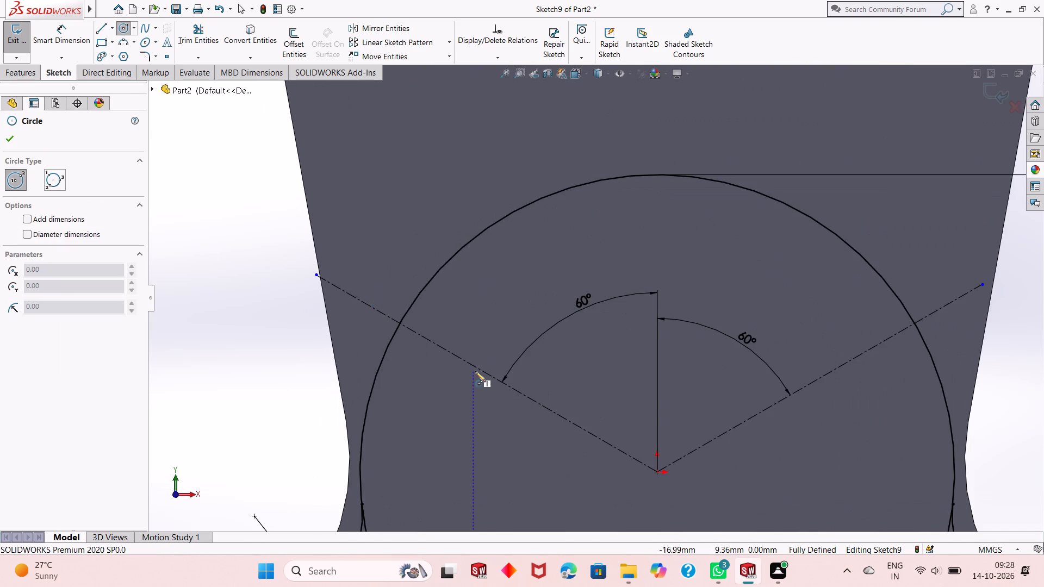
pyautogui.scroll(-4, 476, 371)
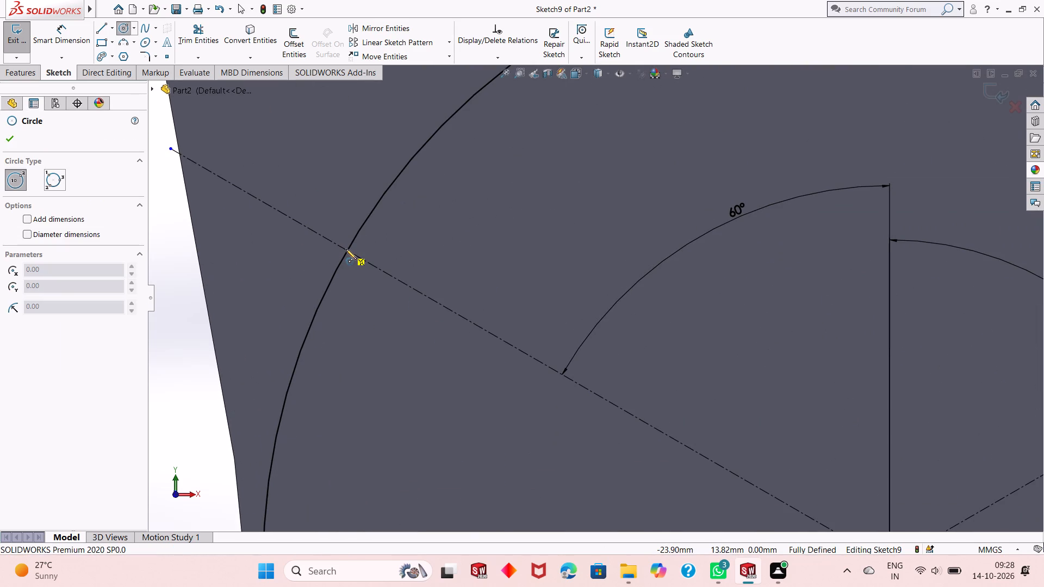
pyautogui.click(347, 250)
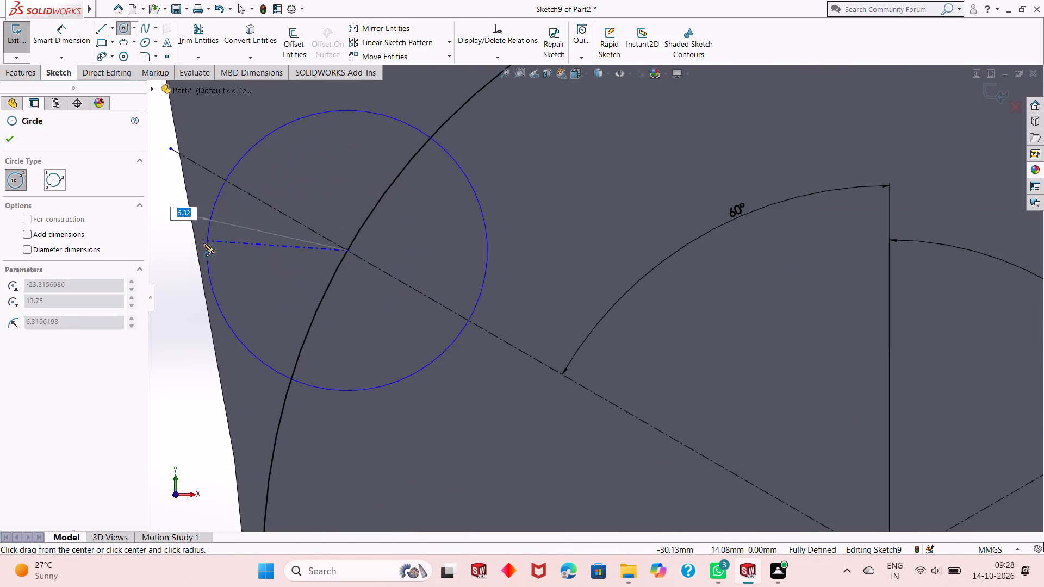
pyautogui.click(206, 286)
pyautogui.scroll(4, 263, 261)
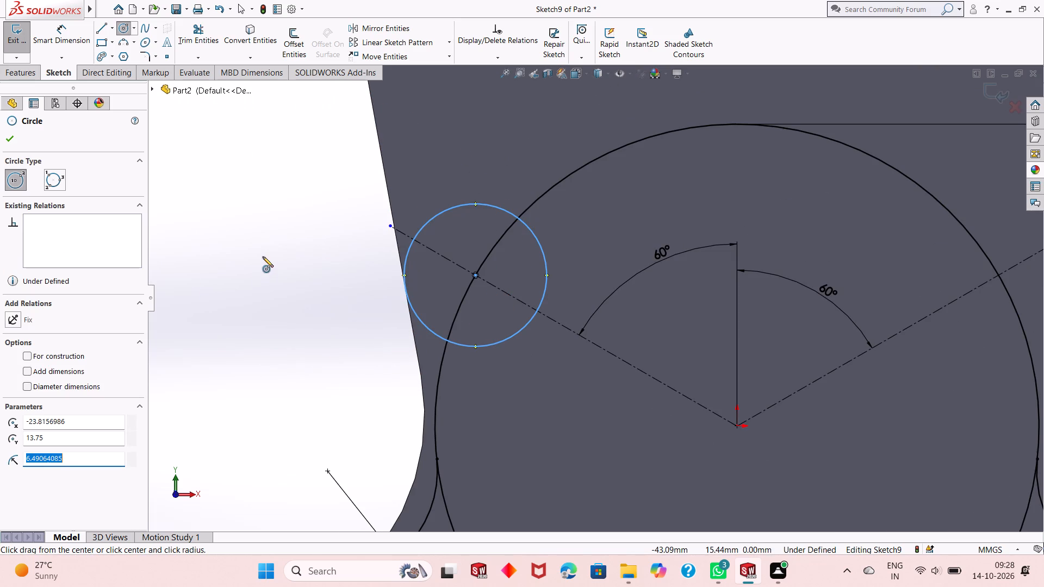
pyautogui.rightClick(263, 257)
pyautogui.click(288, 264)
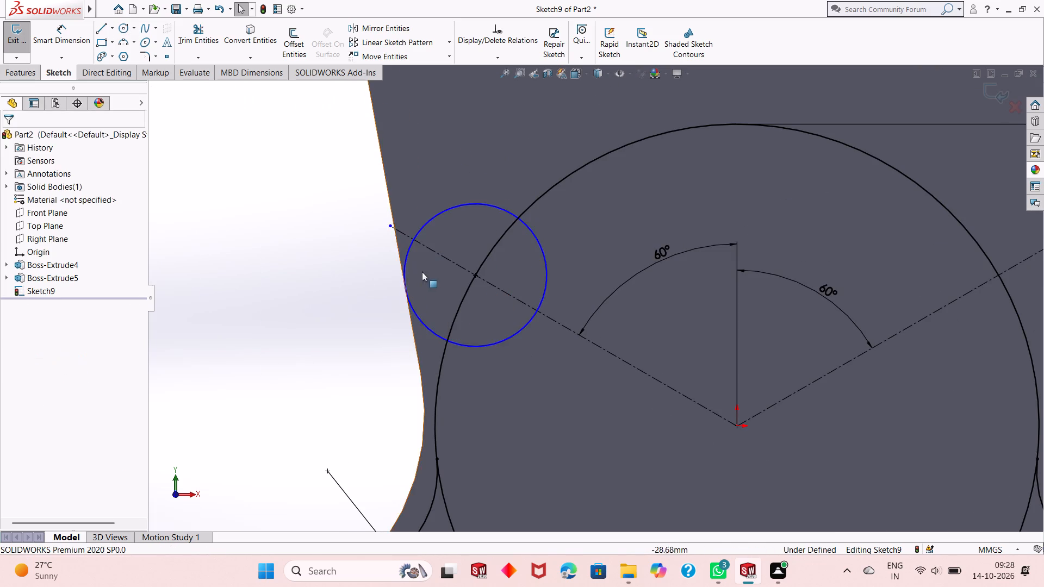
# Dimension the left small circle's diameter, keeping its drawn size.
pyautogui.scroll(3, 422, 271)
pyautogui.click(69, 27)
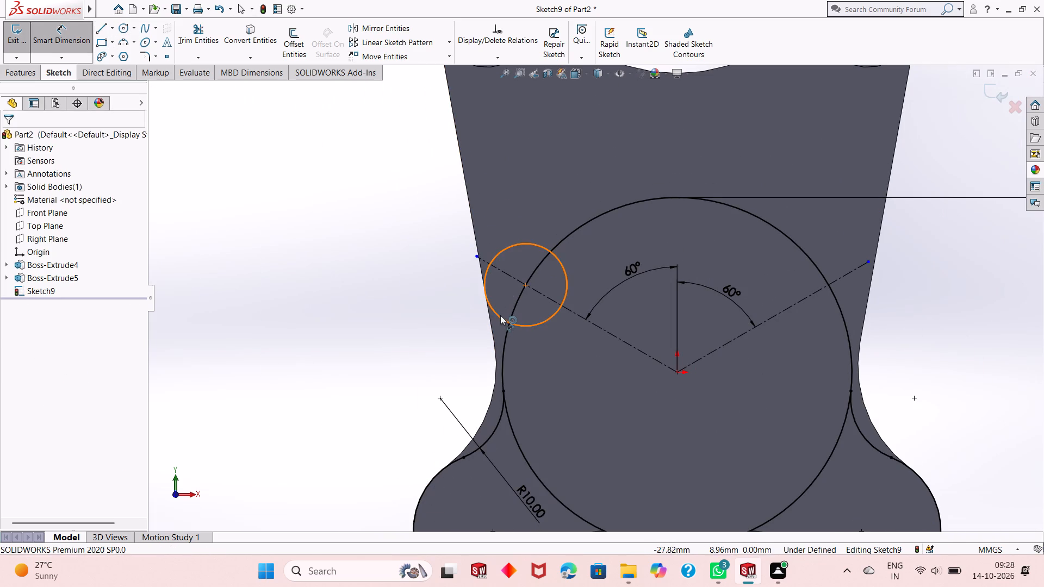
pyautogui.click(500, 316)
pyautogui.click(433, 329)
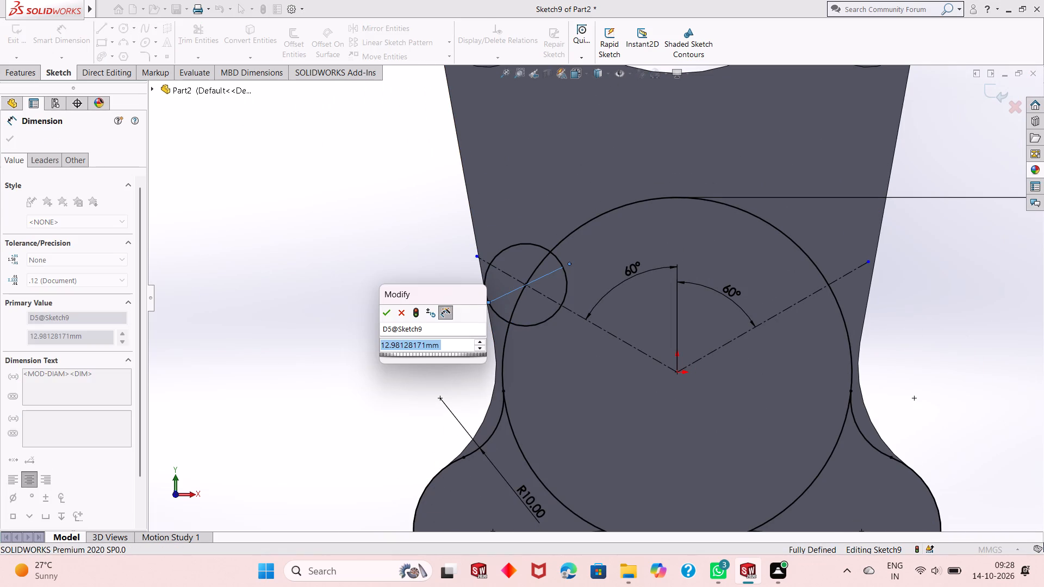
pyautogui.press('Return')
pyautogui.rightClick(359, 259)
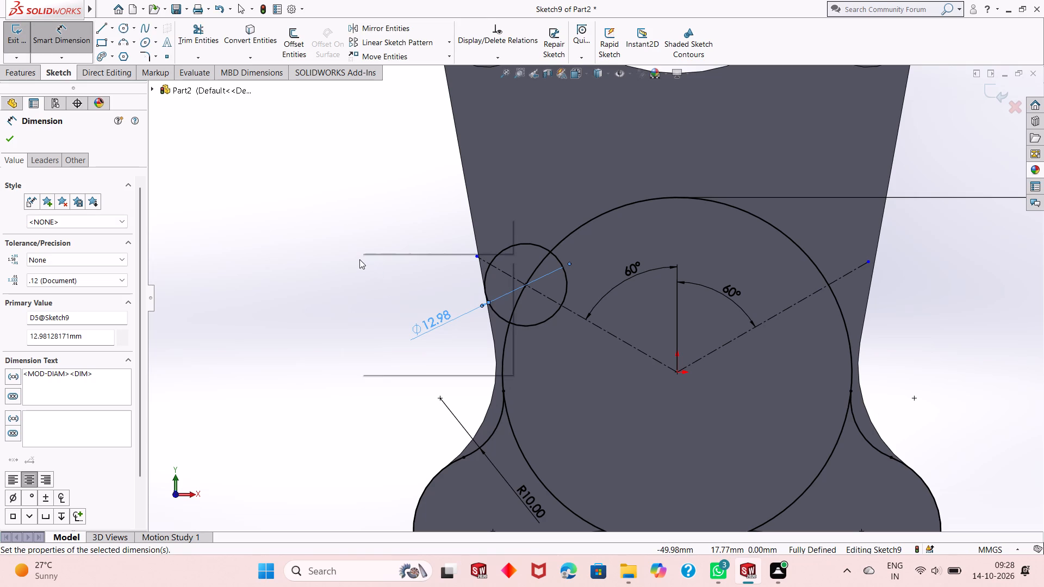
pyautogui.click(376, 296)
pyautogui.scroll(1, 476, 303)
# Sketch a circle of about 6.5 mm radius centred where the right-hand centreline crosses the large circle, reaching the plate's slanted edge.
pyautogui.scroll(-1, 789, 291)
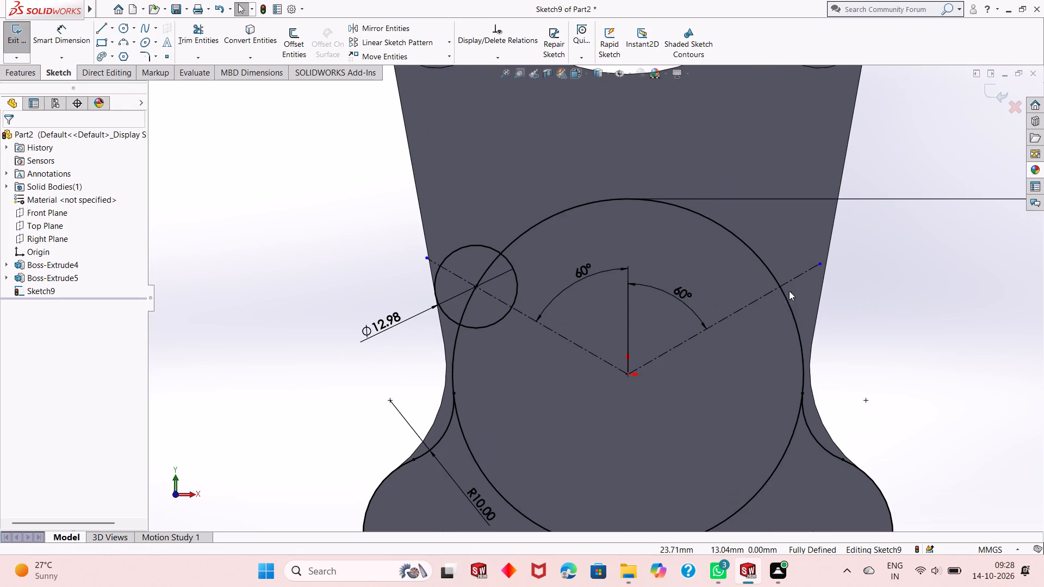
pyautogui.click(120, 29)
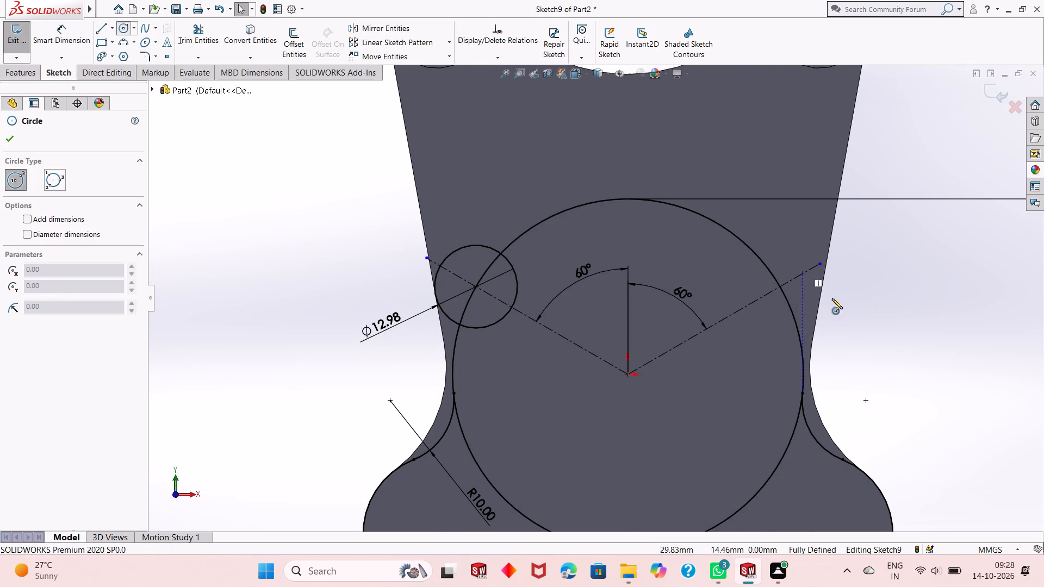
pyautogui.click(781, 286)
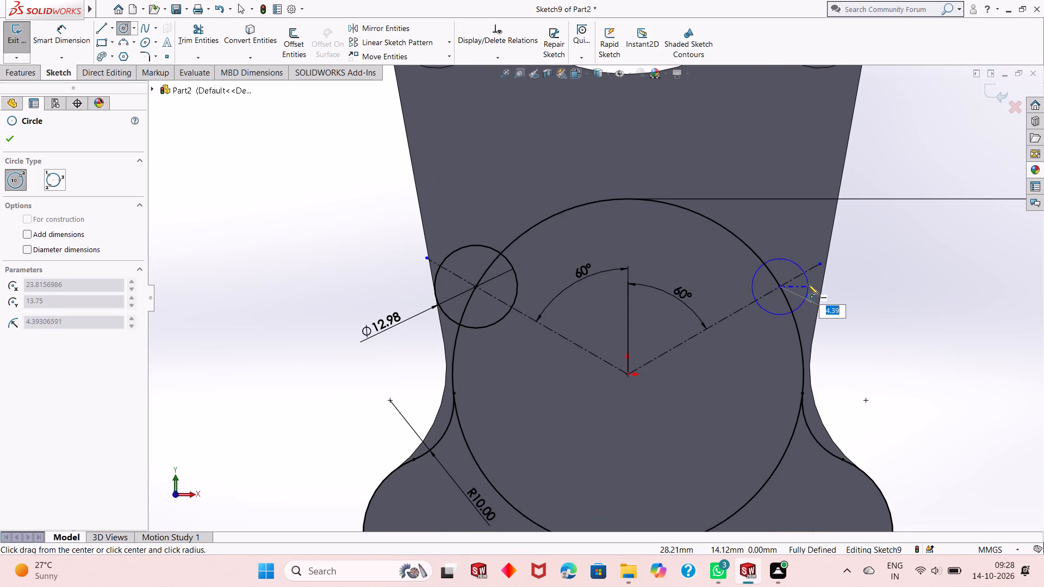
pyautogui.click(818, 302)
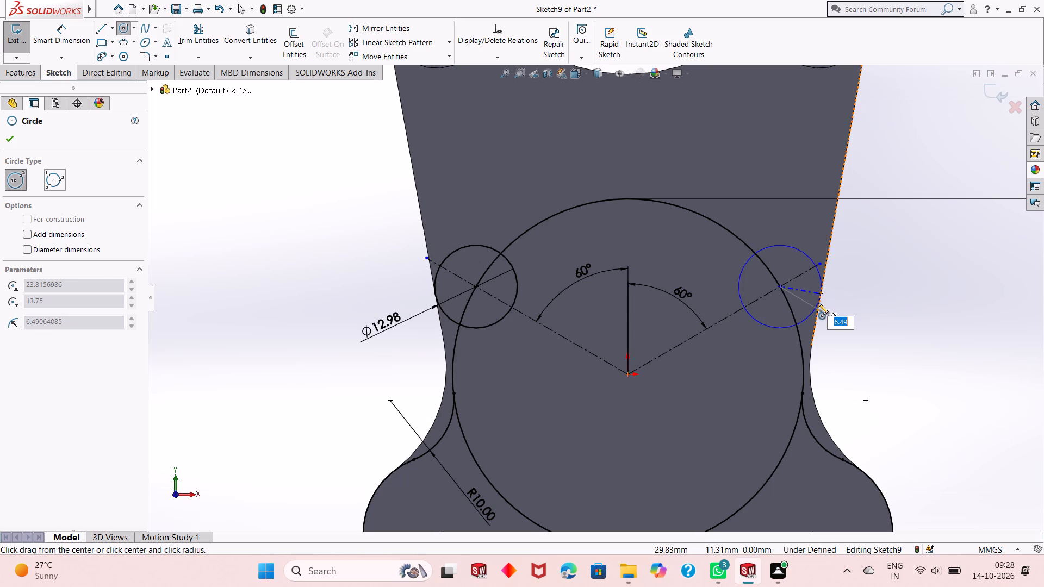
pyautogui.rightClick(849, 270)
pyautogui.click(863, 273)
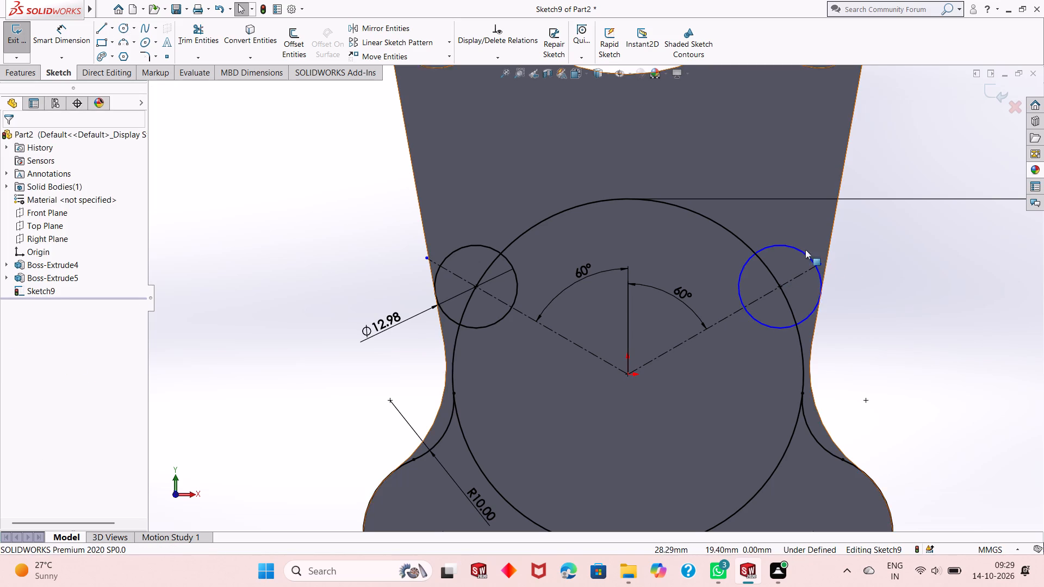
# Add an equal relation between the right and left small circles.
pyautogui.click(804, 249)
pyautogui.keyDown('ctrl'); pyautogui.click(506, 318); pyautogui.keyUp('ctrl')
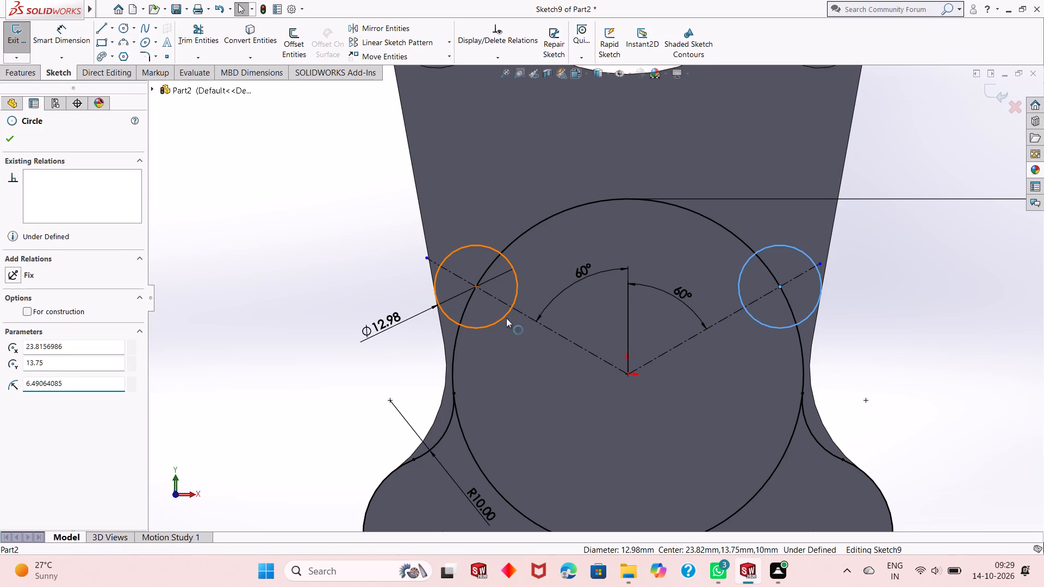
pyautogui.click(594, 272)
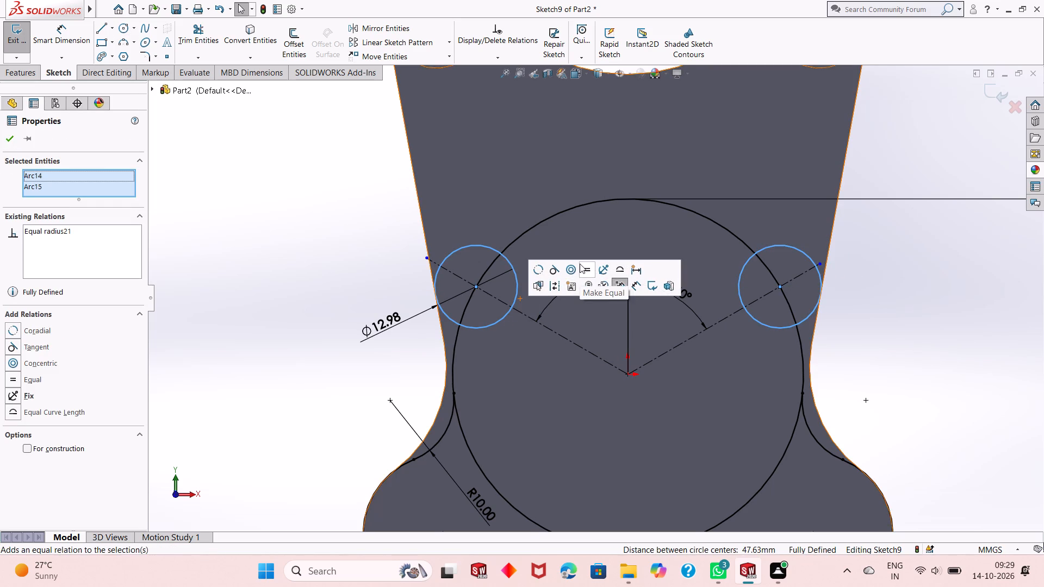
pyautogui.click(8, 133)
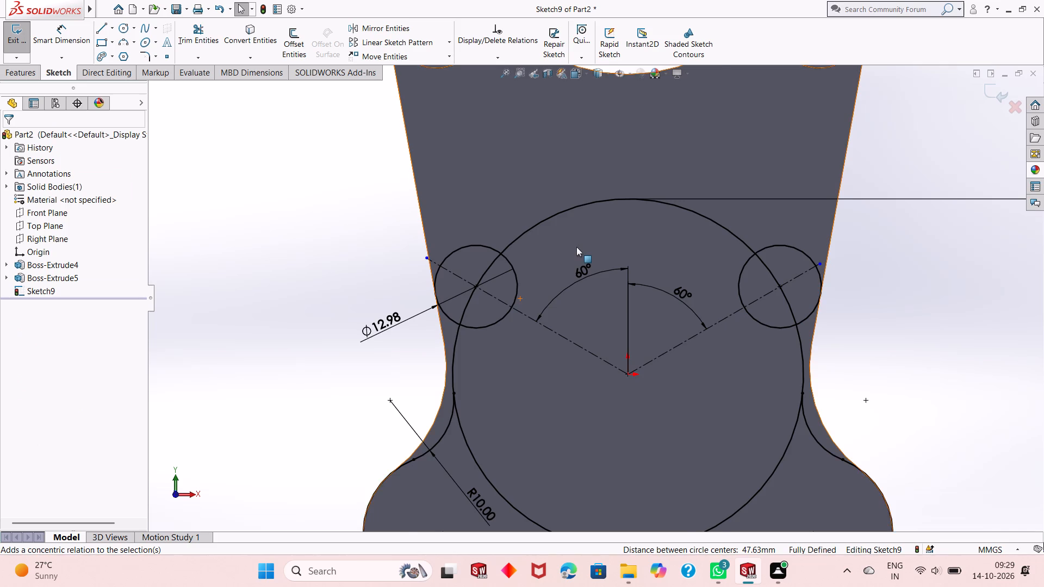
# Trim the inner portions of both small circles and the large circle's arcs inside them, leaving outward bulges.
pyautogui.scroll(1, 577, 247)
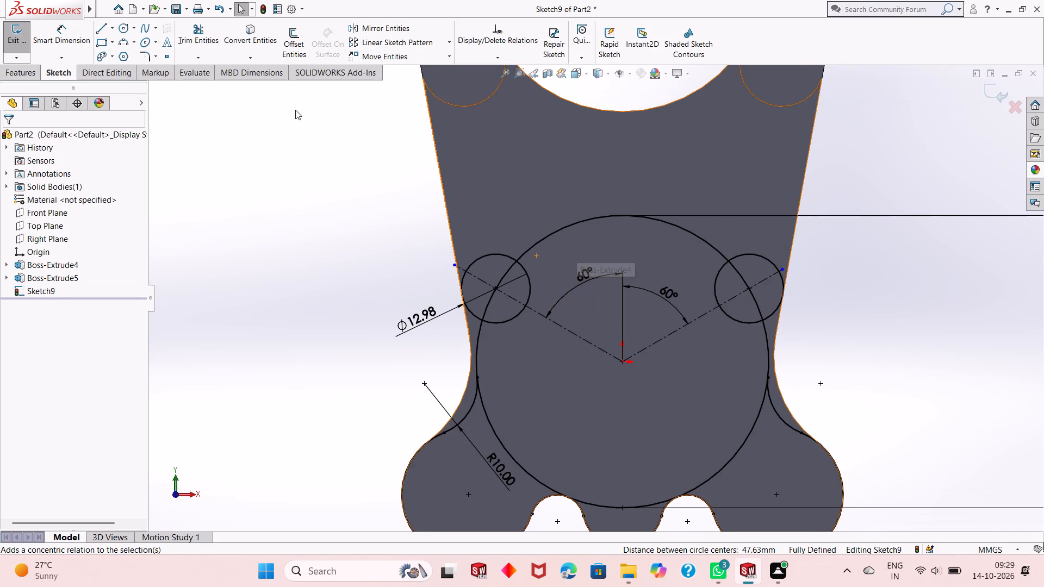
pyautogui.click(192, 46)
pyautogui.click(515, 320)
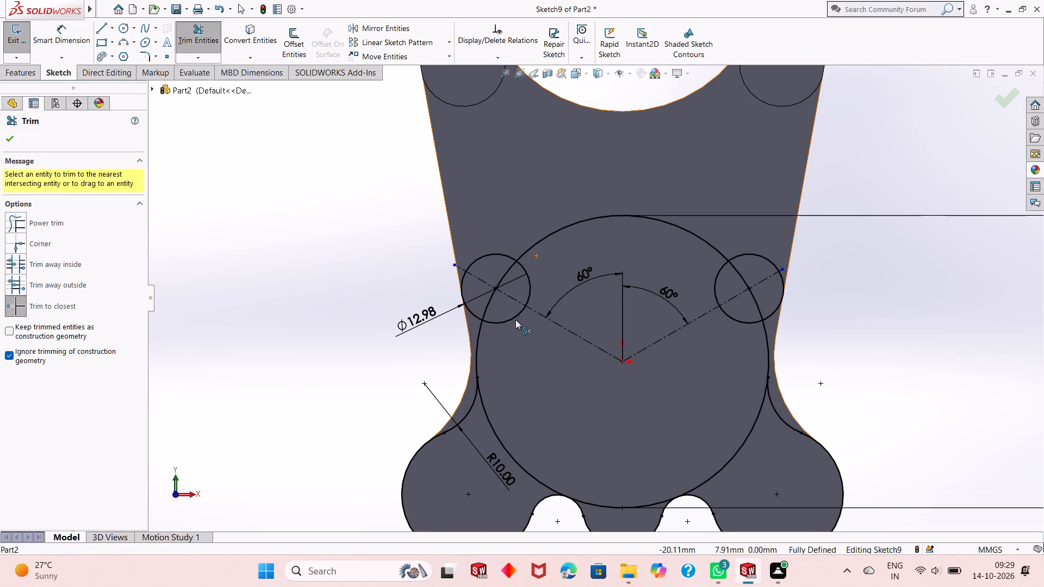
pyautogui.click(529, 280)
pyautogui.click(509, 268)
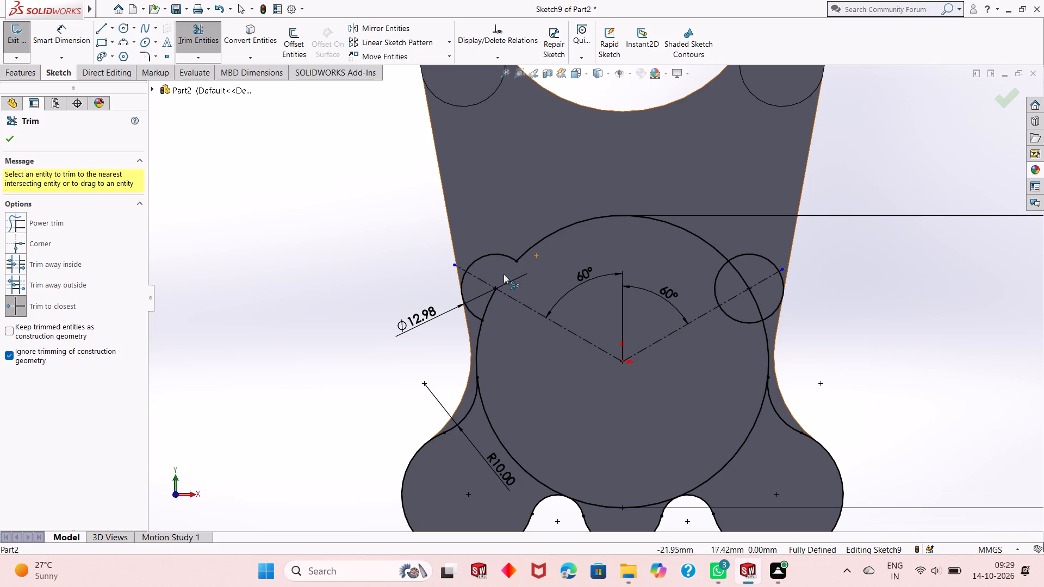
pyautogui.click(492, 297)
pyautogui.click(739, 276)
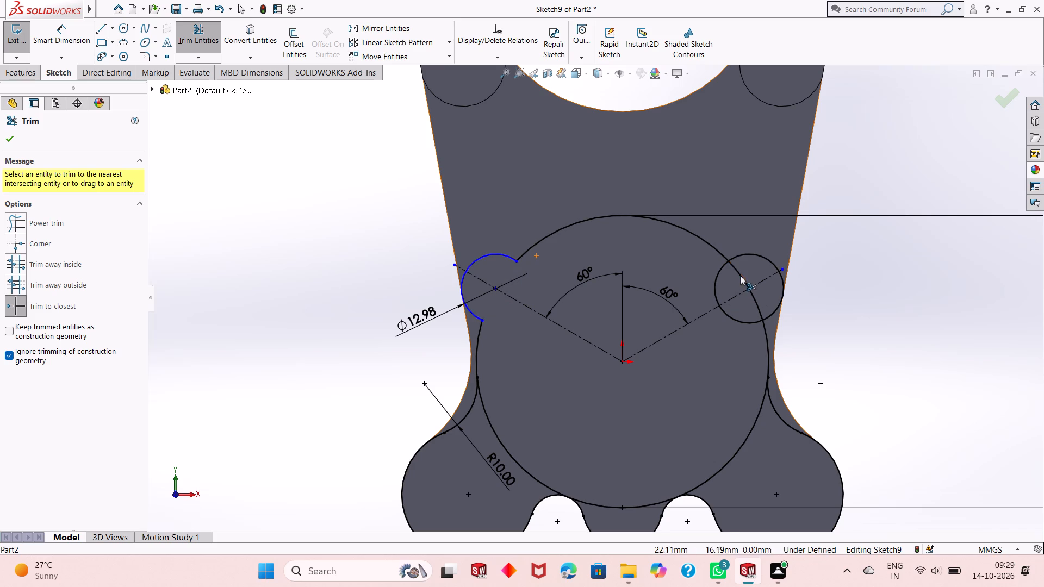
pyautogui.click(755, 303)
pyautogui.click(743, 320)
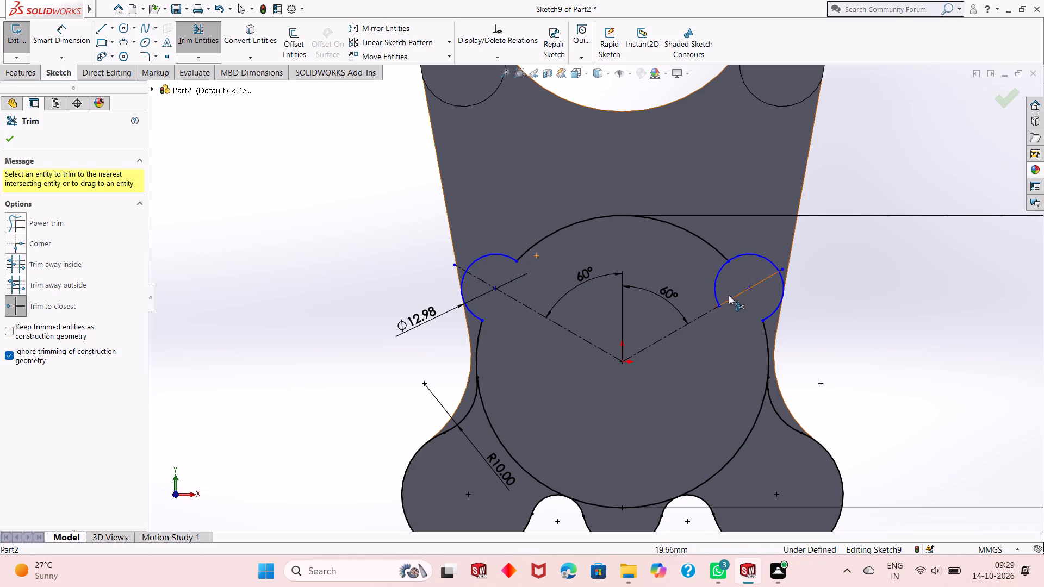
pyautogui.click(718, 277)
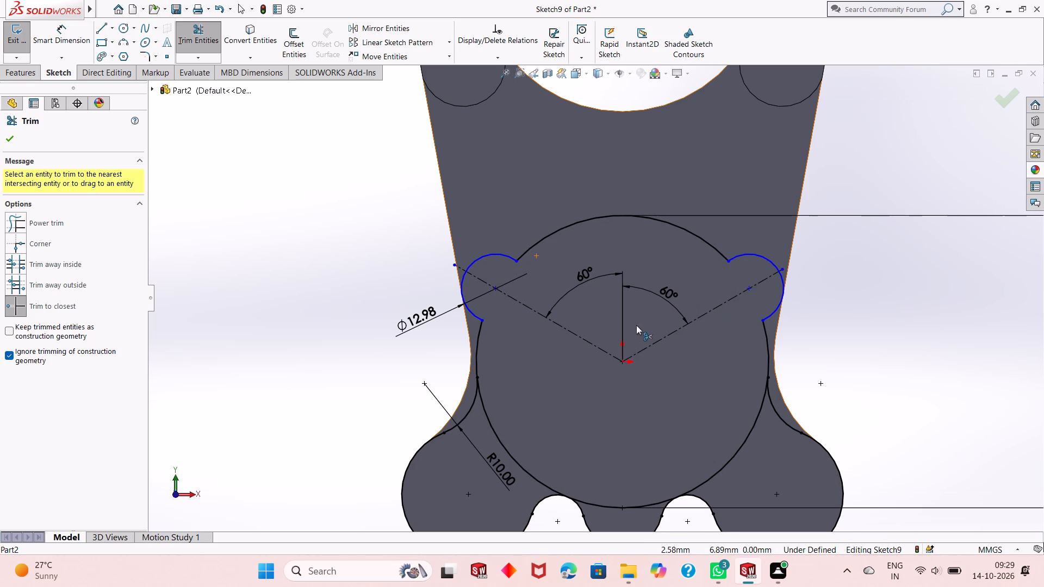
# Trim the large circle's lower arcs between the side tangent arcs and across the bottom lobes.
pyautogui.scroll(2, 626, 339)
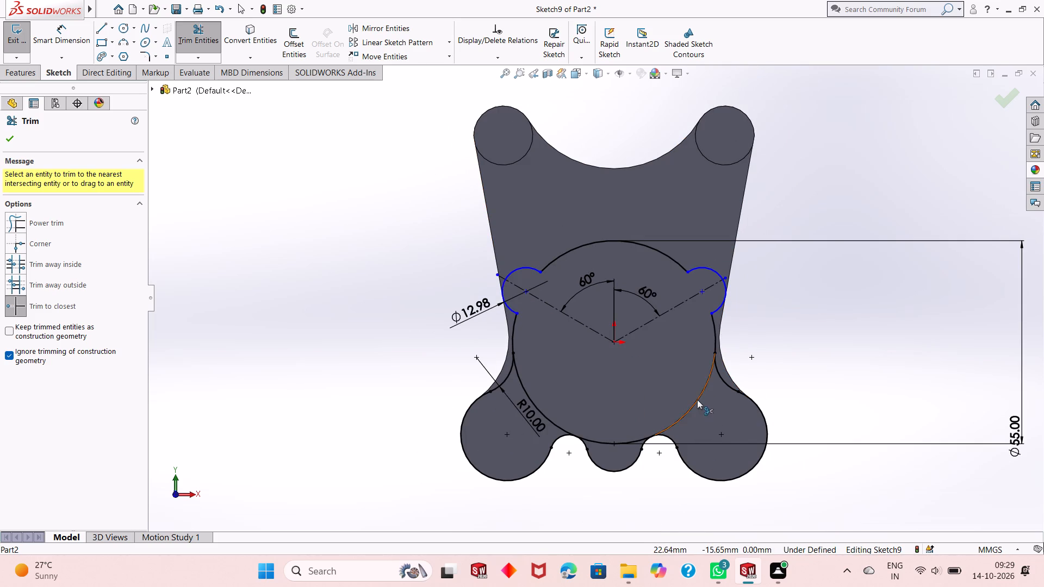
pyautogui.click(697, 399)
pyautogui.click(644, 438)
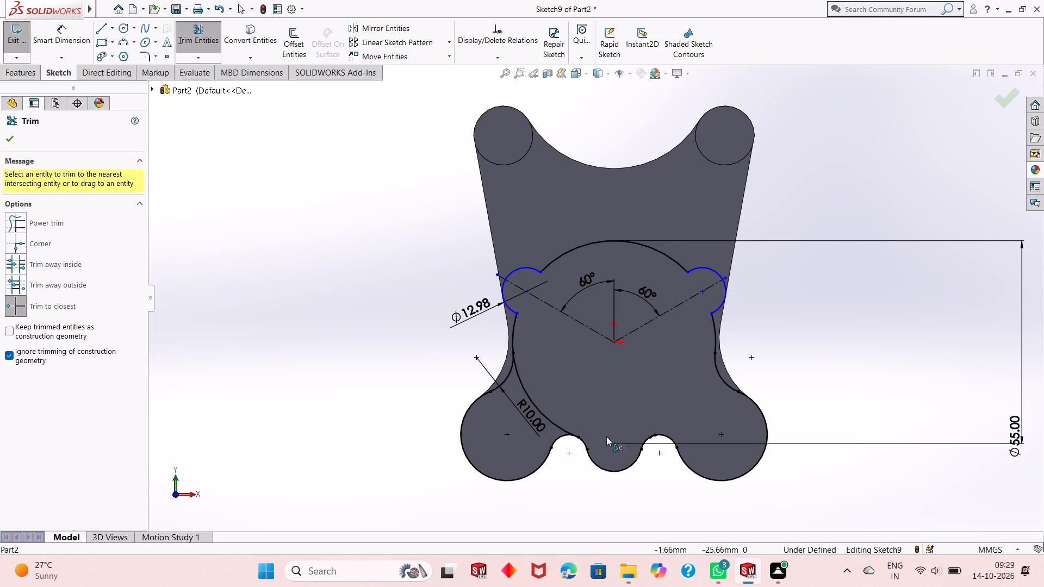
pyautogui.click(559, 426)
# Trim the short leftover large-circle pieces along the tops of the two concave arcs beside the bottom middle lobe.
pyautogui.scroll(-8, 576, 432)
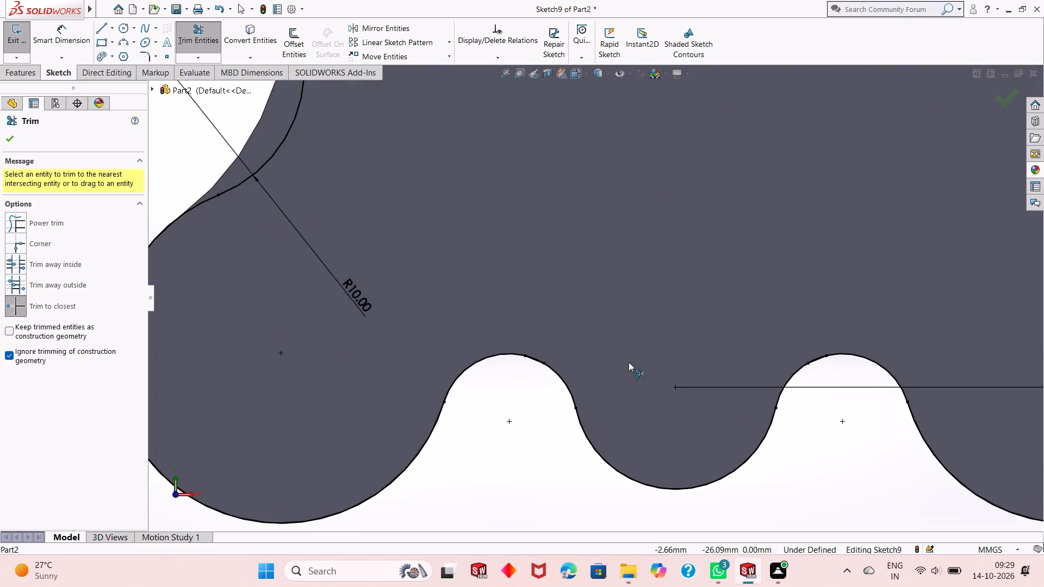
pyautogui.scroll(-9, 581, 353)
pyautogui.click(445, 338)
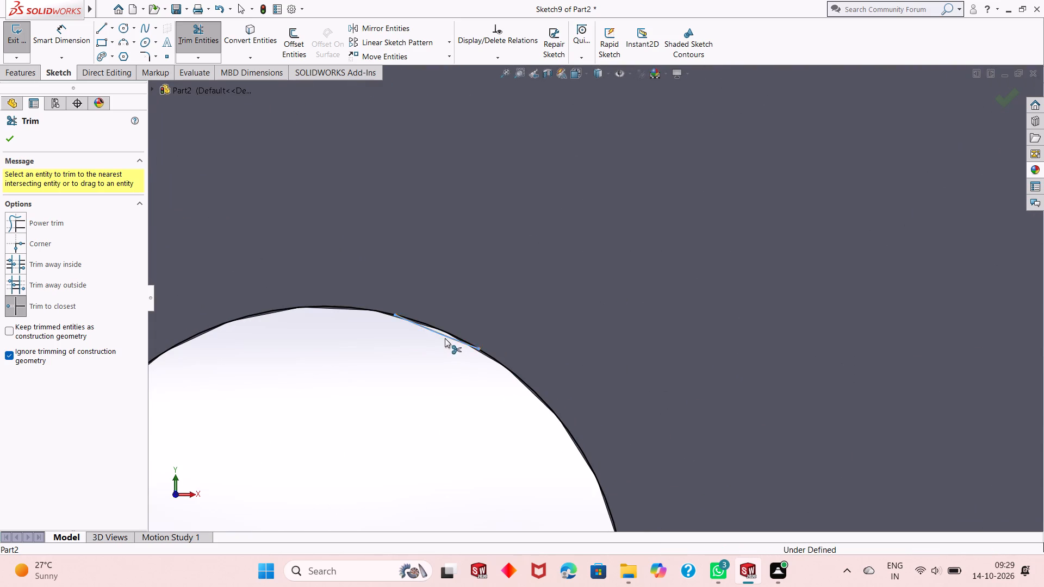
pyautogui.scroll(9, 471, 358)
pyautogui.scroll(-9, 836, 309)
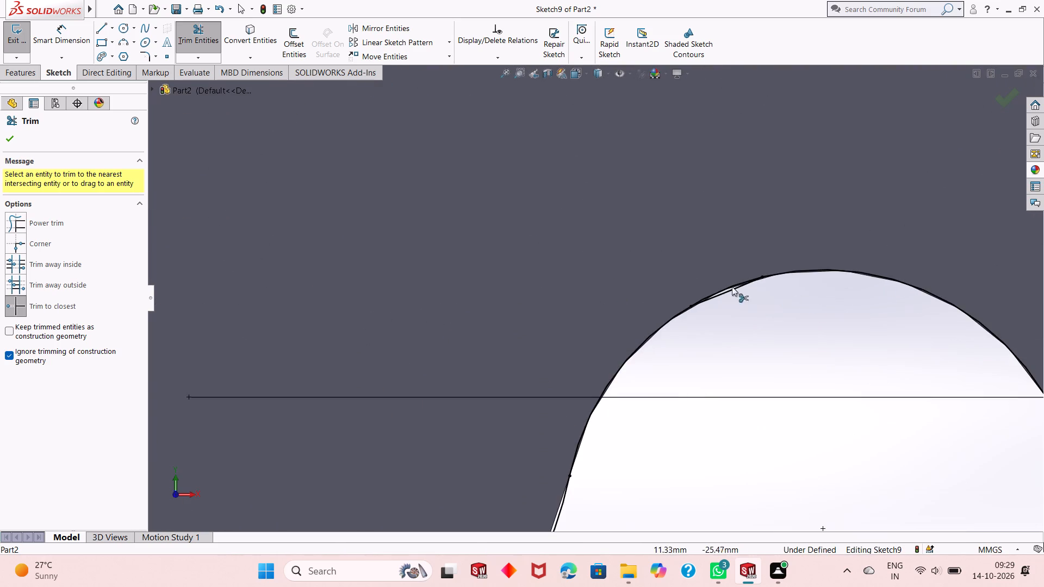
pyautogui.scroll(-5, 701, 279)
pyautogui.click(729, 307)
pyautogui.scroll(-1, 733, 345)
pyautogui.scroll(2, 733, 346)
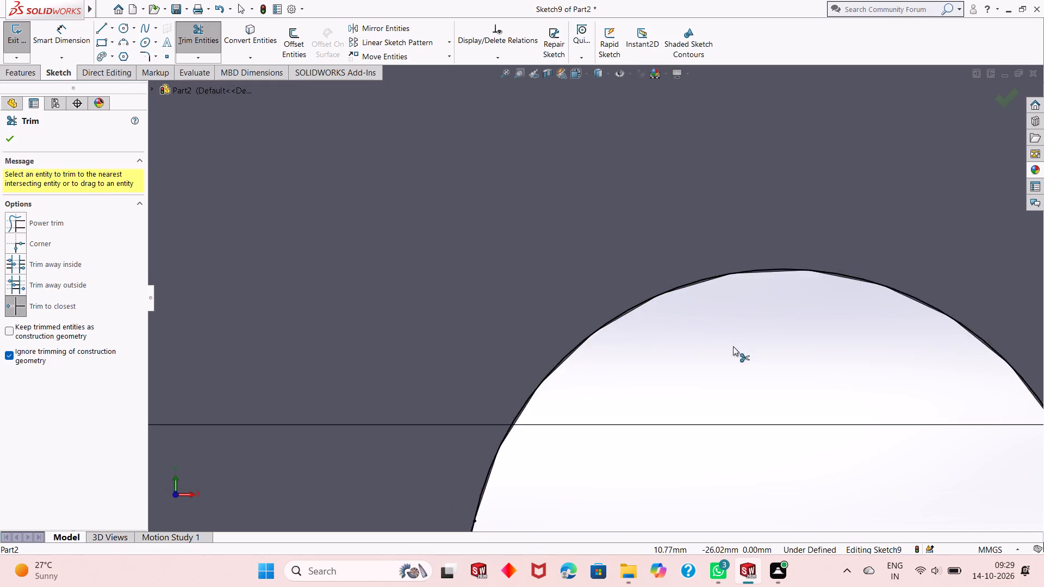
pyautogui.scroll(17, 733, 346)
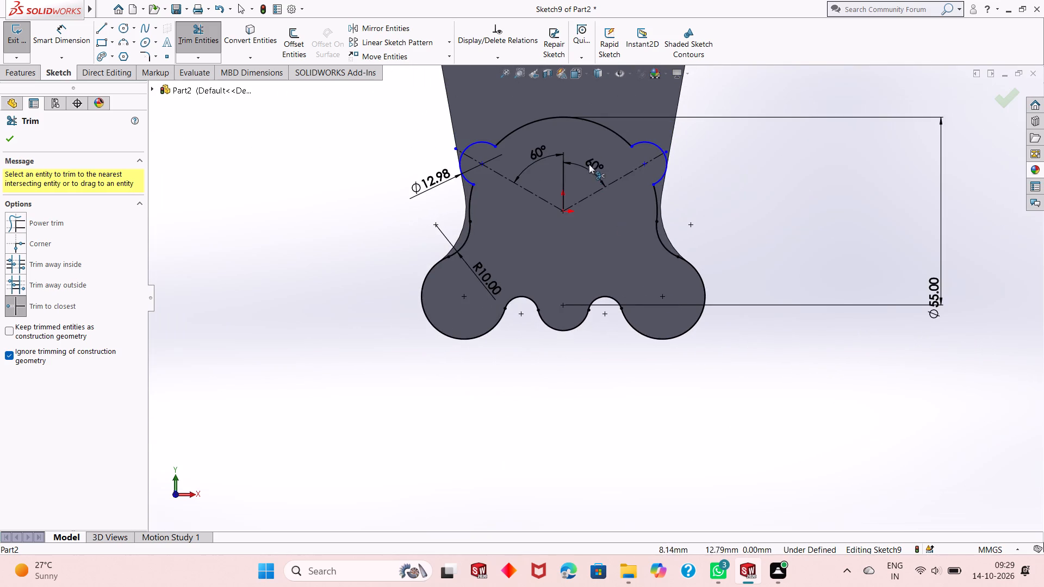
pyautogui.scroll(-3, 585, 158)
pyautogui.rightClick(774, 157)
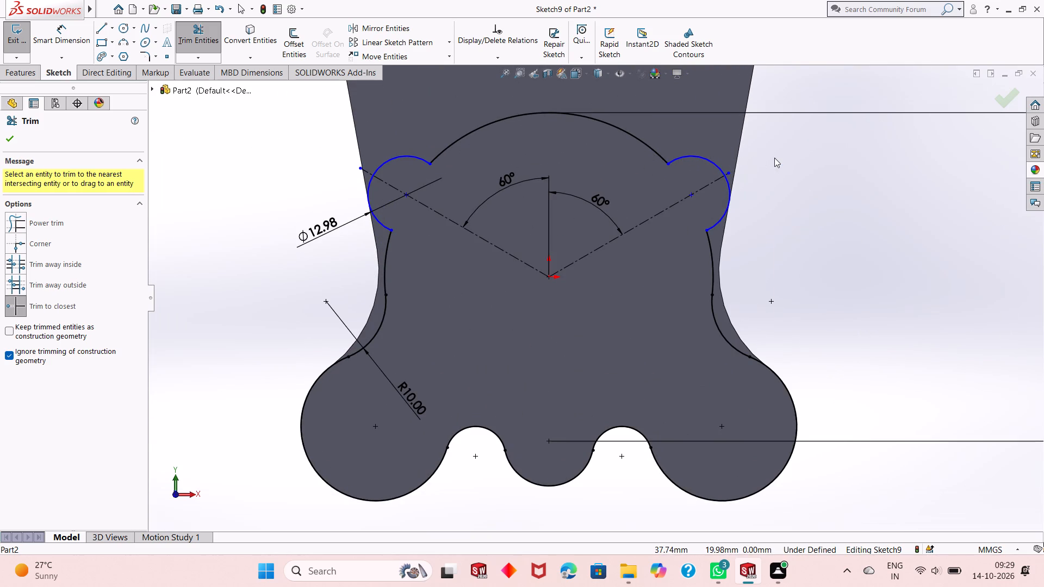
pyautogui.click(790, 193)
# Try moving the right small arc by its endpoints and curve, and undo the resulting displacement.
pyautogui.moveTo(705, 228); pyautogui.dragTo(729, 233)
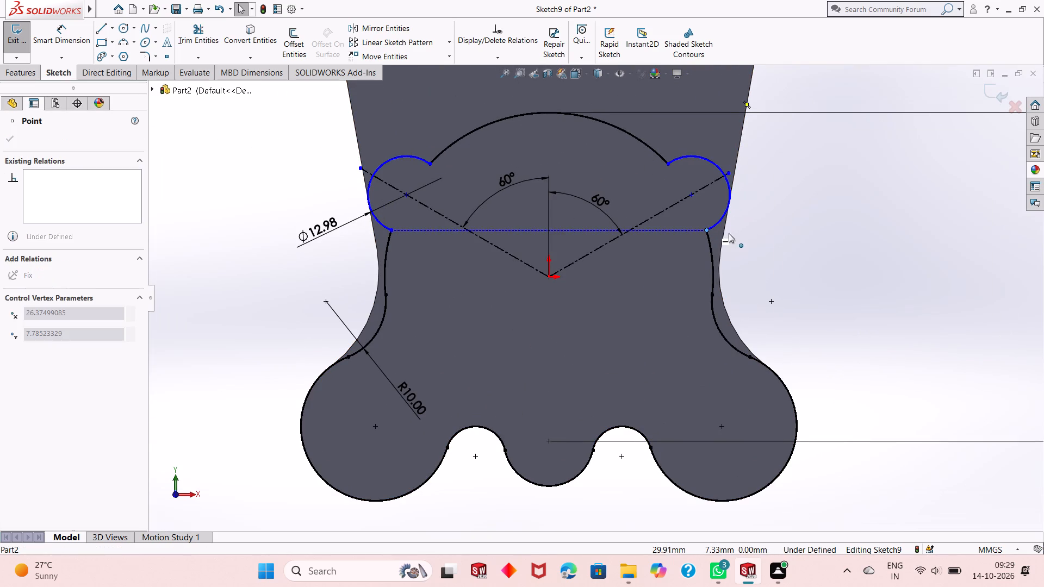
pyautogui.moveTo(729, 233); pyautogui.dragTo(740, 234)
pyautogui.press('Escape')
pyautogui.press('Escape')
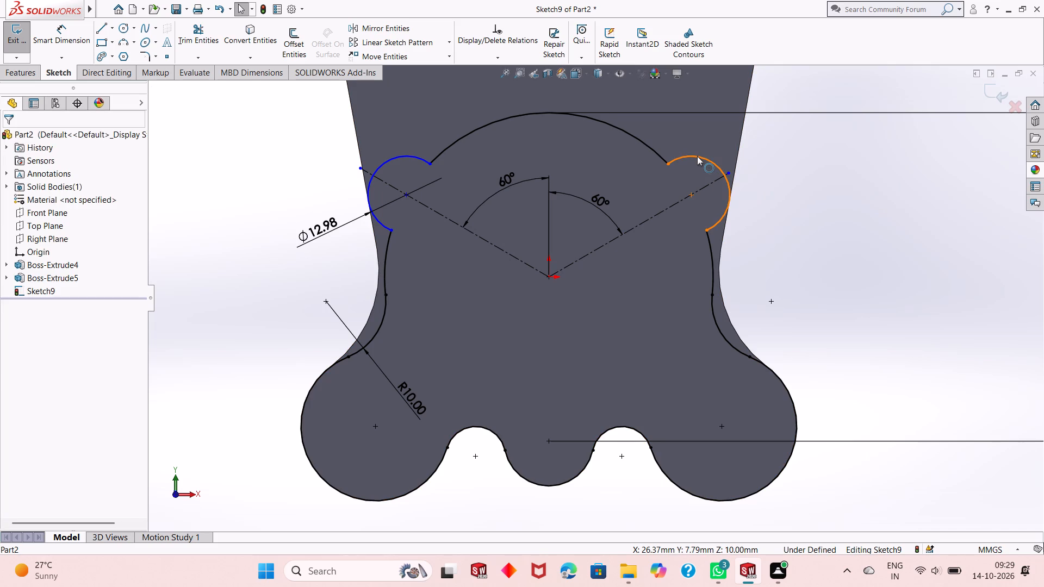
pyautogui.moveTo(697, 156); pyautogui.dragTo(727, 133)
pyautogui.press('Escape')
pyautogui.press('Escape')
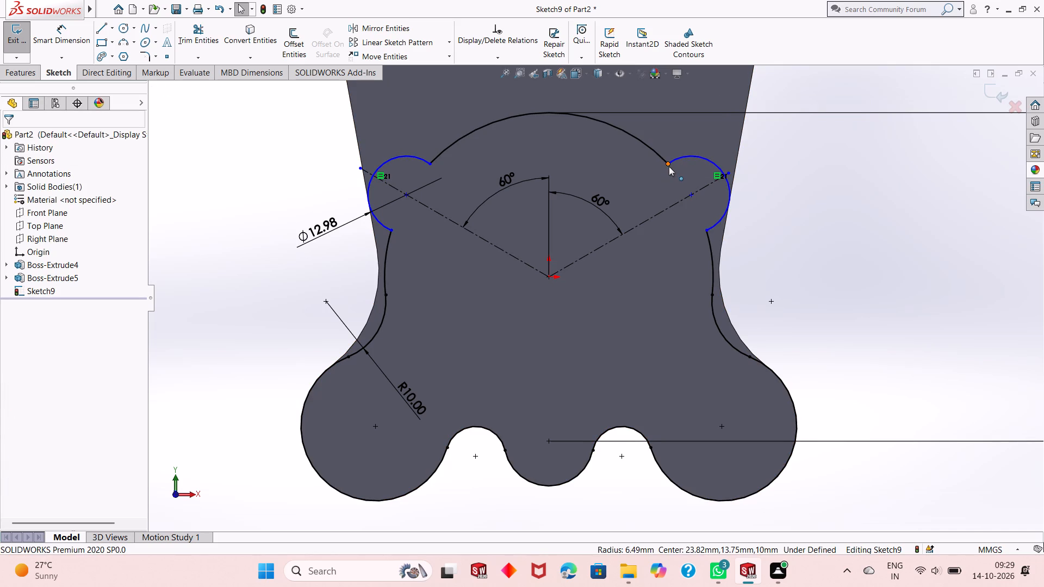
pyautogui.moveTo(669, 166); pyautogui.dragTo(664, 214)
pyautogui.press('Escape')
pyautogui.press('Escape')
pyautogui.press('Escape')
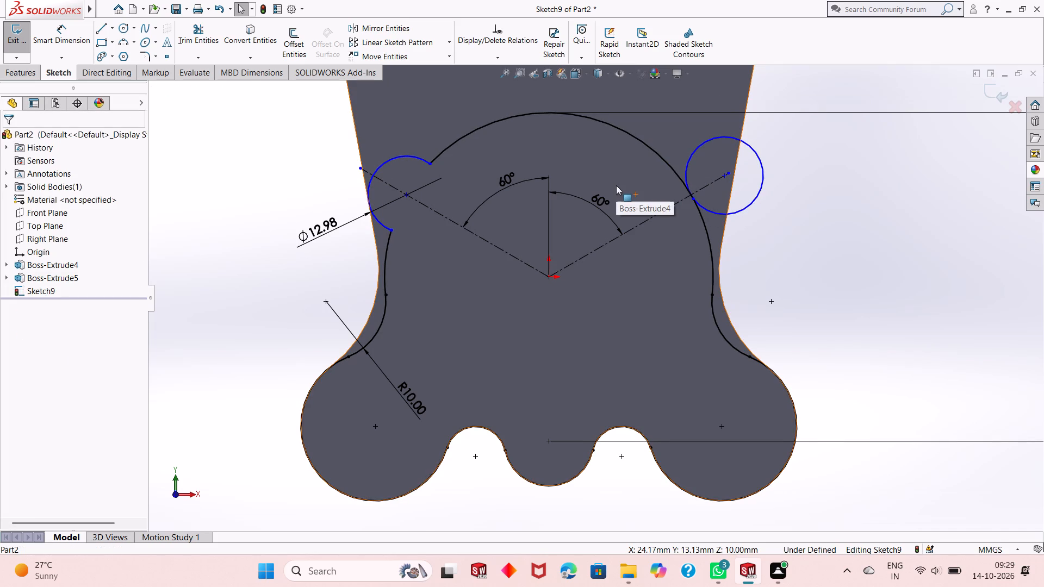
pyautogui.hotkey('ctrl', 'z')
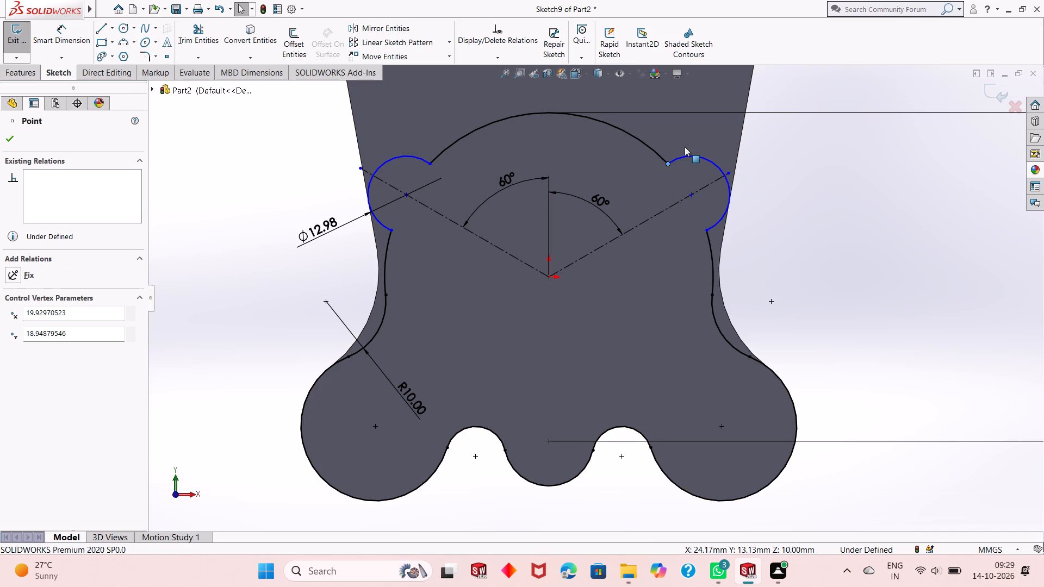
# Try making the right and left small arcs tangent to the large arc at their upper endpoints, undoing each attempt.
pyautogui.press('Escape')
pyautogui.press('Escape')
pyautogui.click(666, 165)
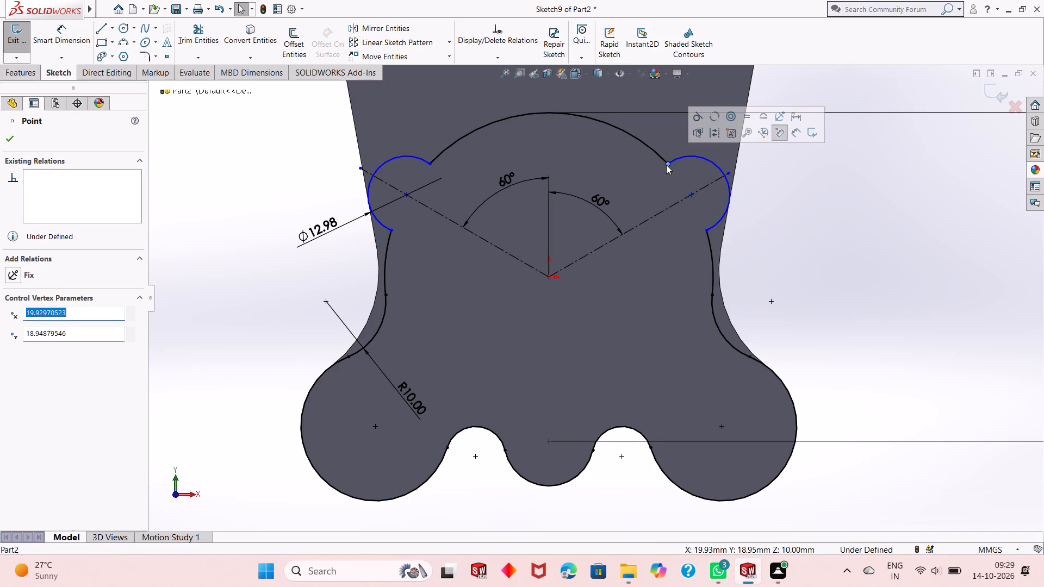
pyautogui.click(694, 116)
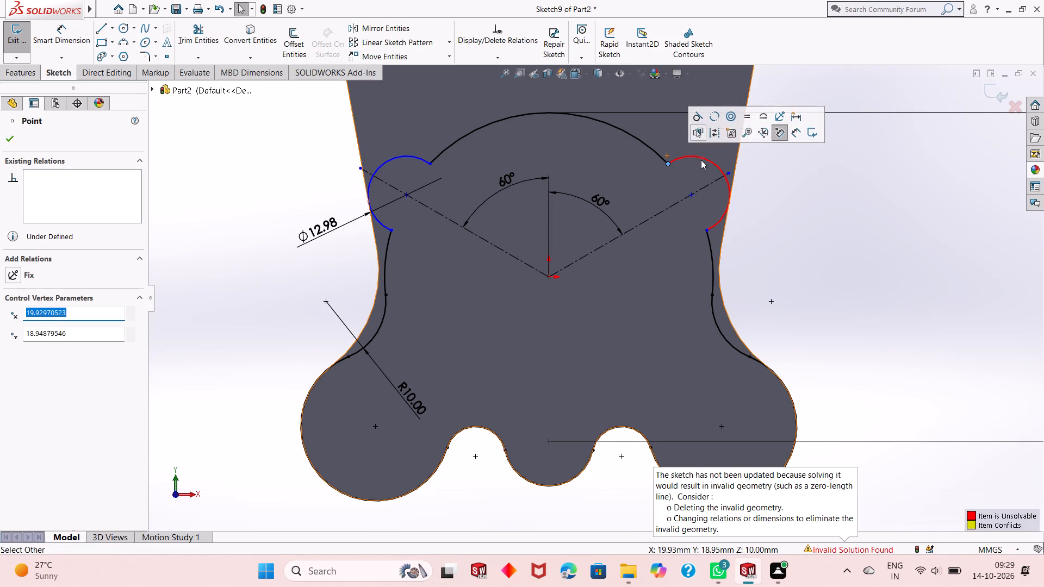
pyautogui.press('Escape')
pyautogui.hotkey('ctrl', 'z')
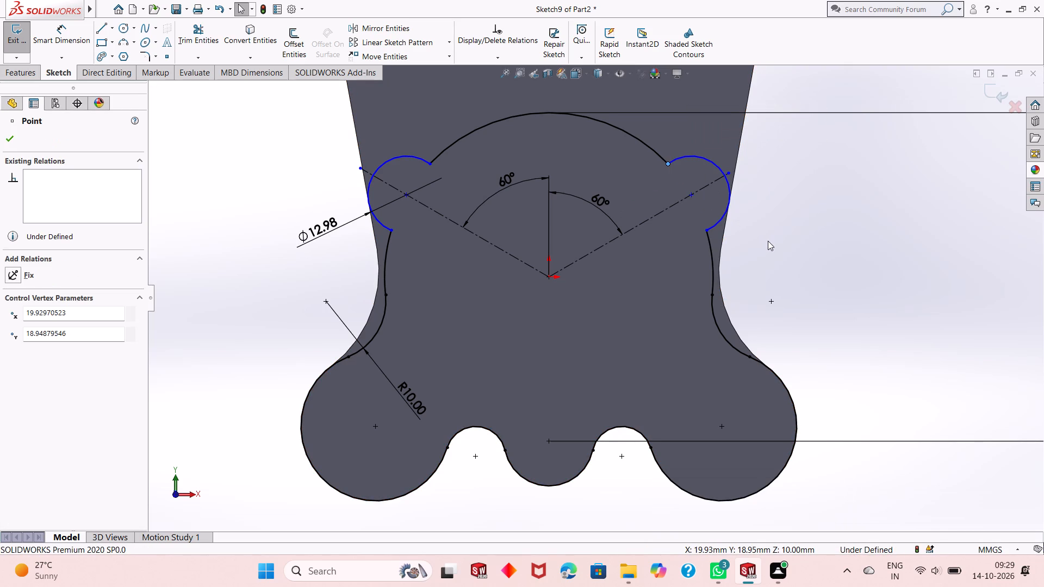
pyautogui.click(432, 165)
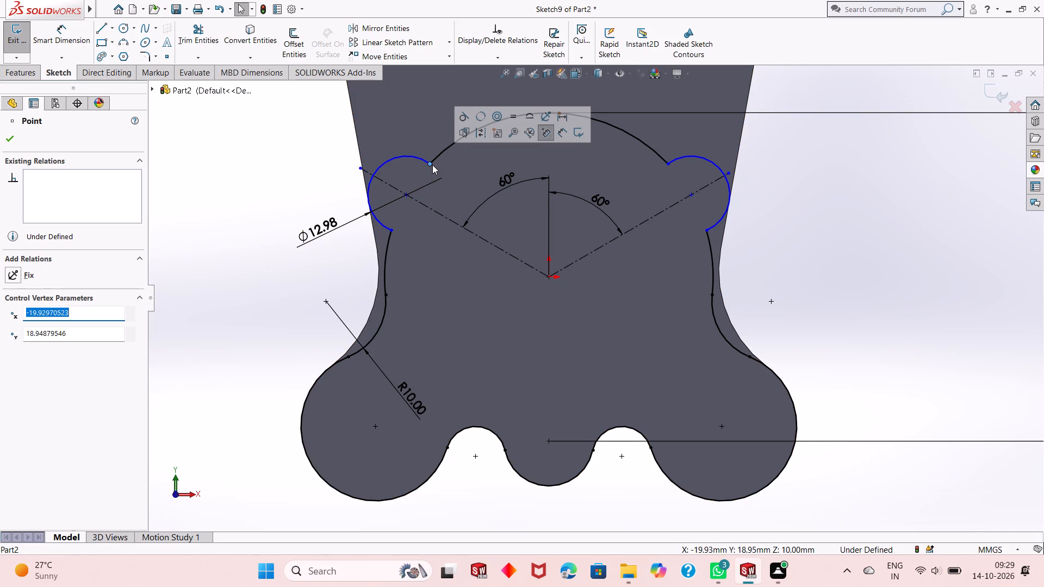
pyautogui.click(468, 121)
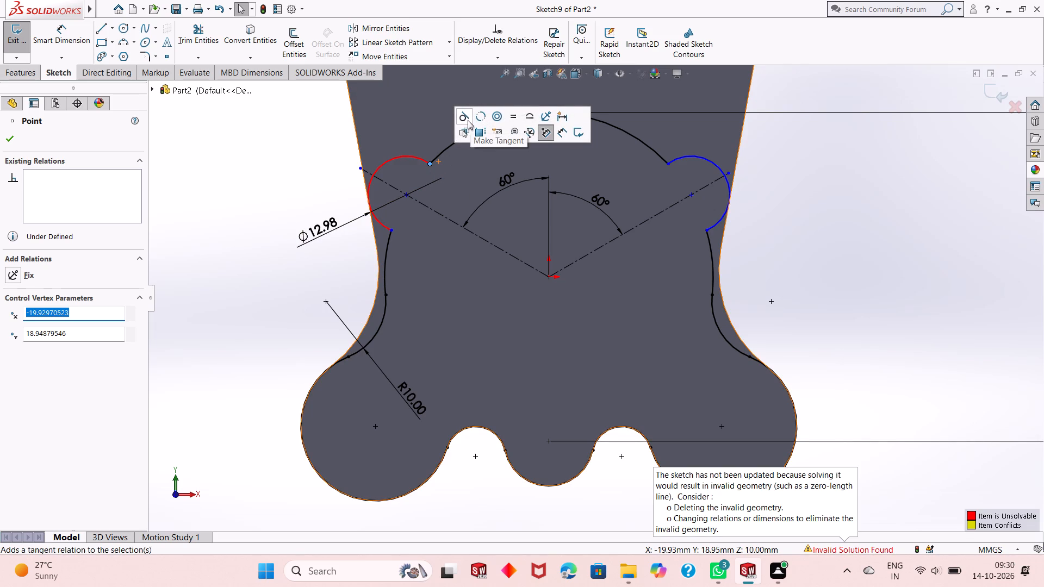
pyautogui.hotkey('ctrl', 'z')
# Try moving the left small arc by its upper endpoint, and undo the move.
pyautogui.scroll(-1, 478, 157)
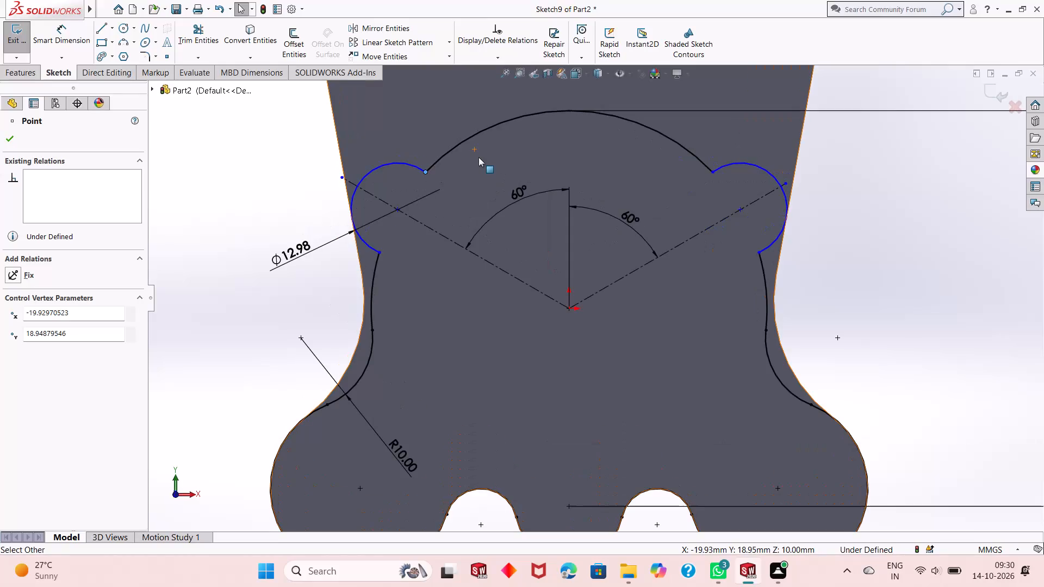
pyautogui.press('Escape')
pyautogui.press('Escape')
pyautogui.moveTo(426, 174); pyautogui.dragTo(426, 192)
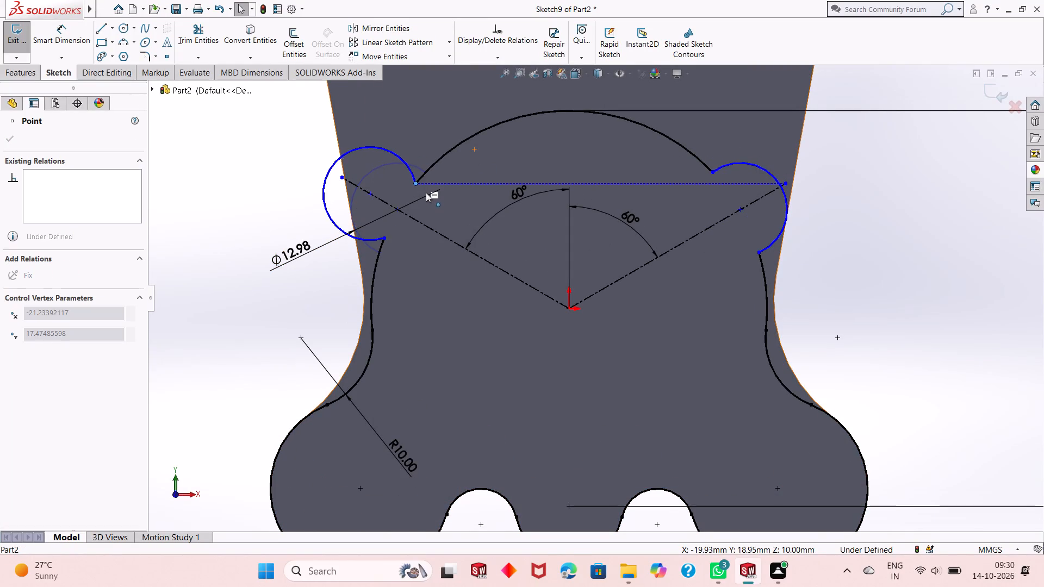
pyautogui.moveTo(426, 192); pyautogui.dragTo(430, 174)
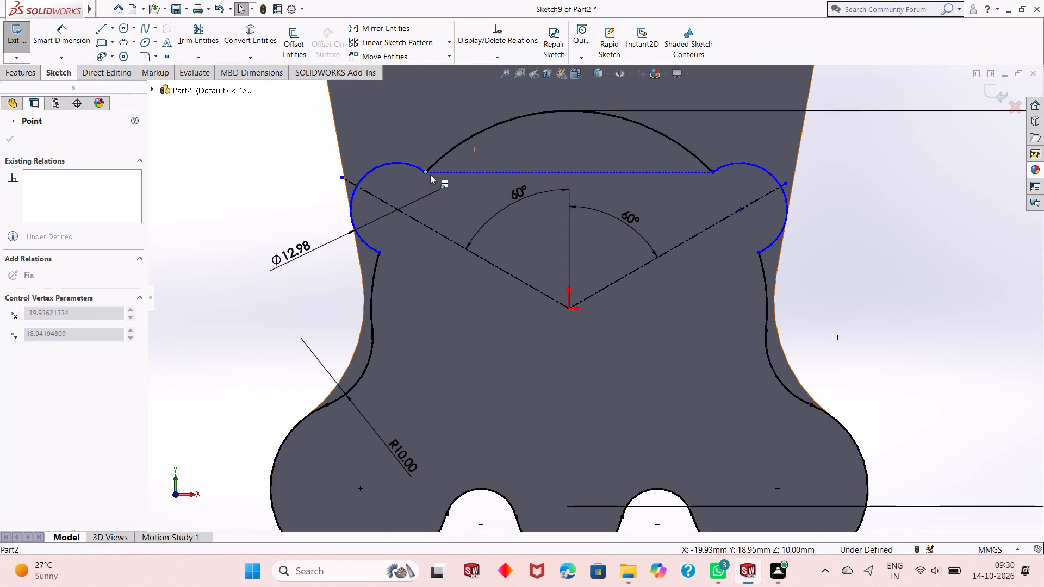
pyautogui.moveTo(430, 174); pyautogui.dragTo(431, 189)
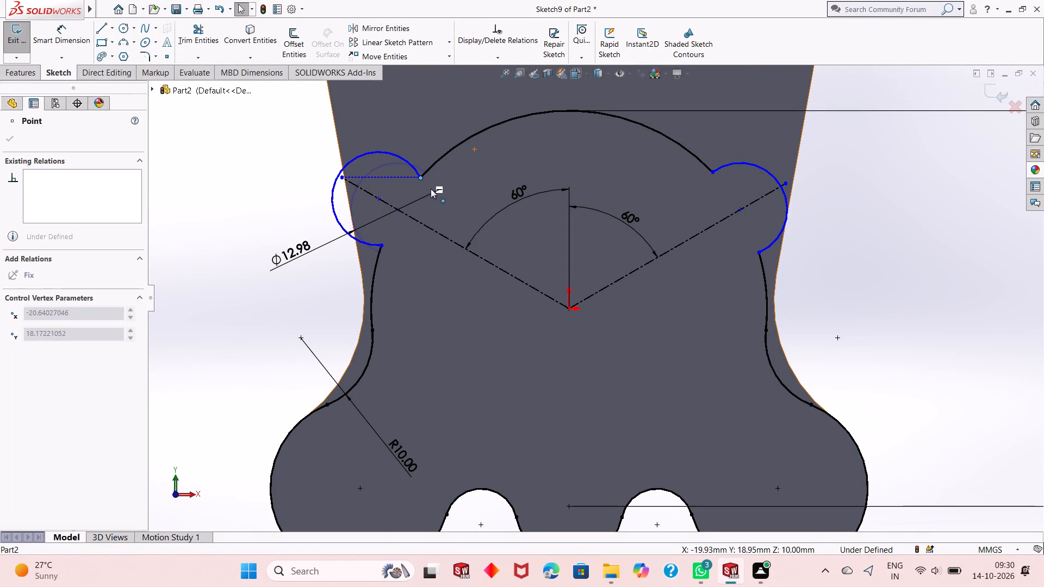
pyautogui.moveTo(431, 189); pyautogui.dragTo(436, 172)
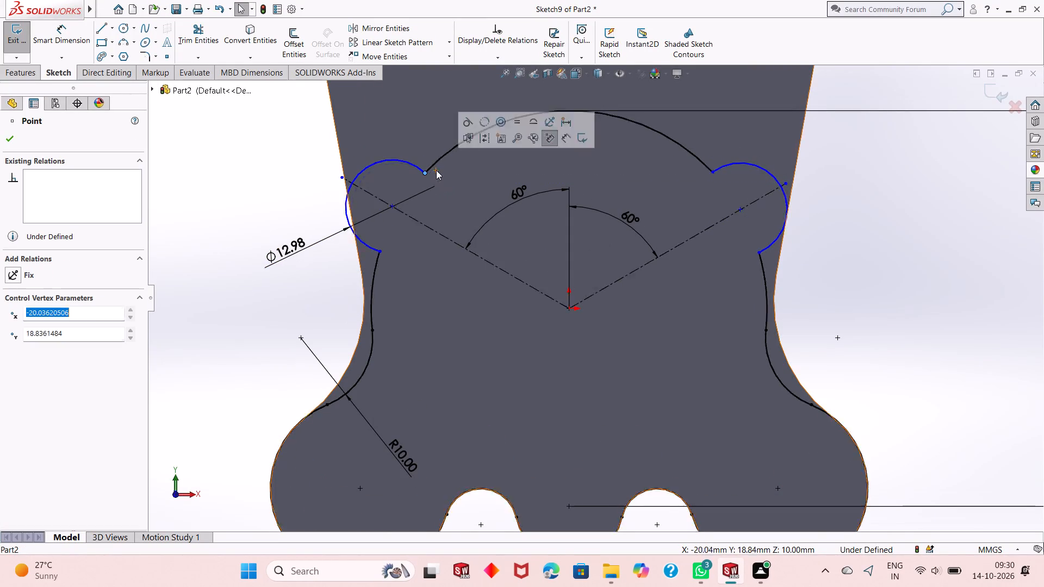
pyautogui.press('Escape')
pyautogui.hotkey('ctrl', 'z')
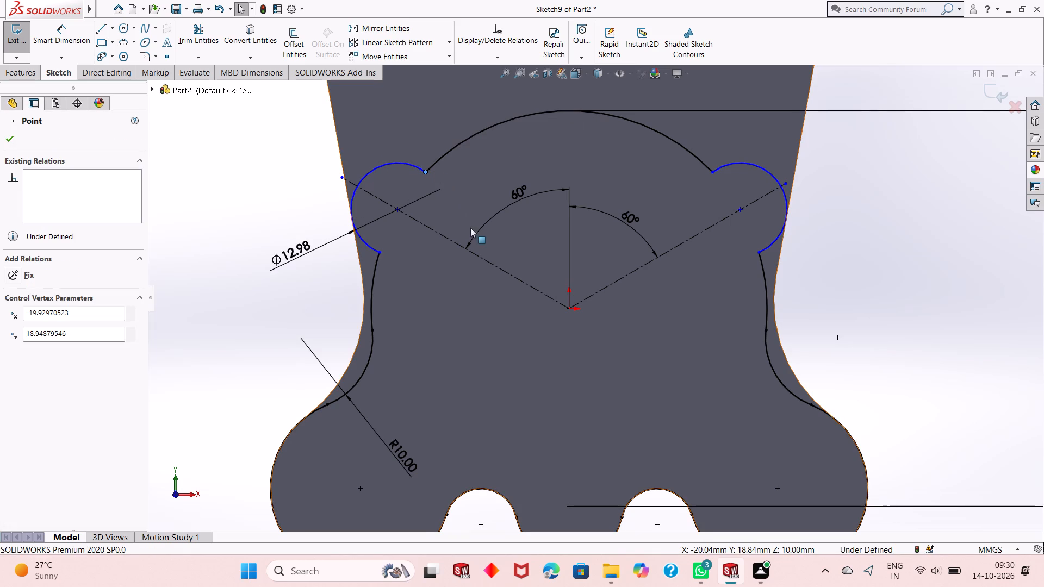
# Examine the trimmed small arcs where they meet the large circle's remaining arcs and the plate's slanted edges.
pyautogui.scroll(-4, 436, 229)
pyautogui.scroll(-5, 375, 233)
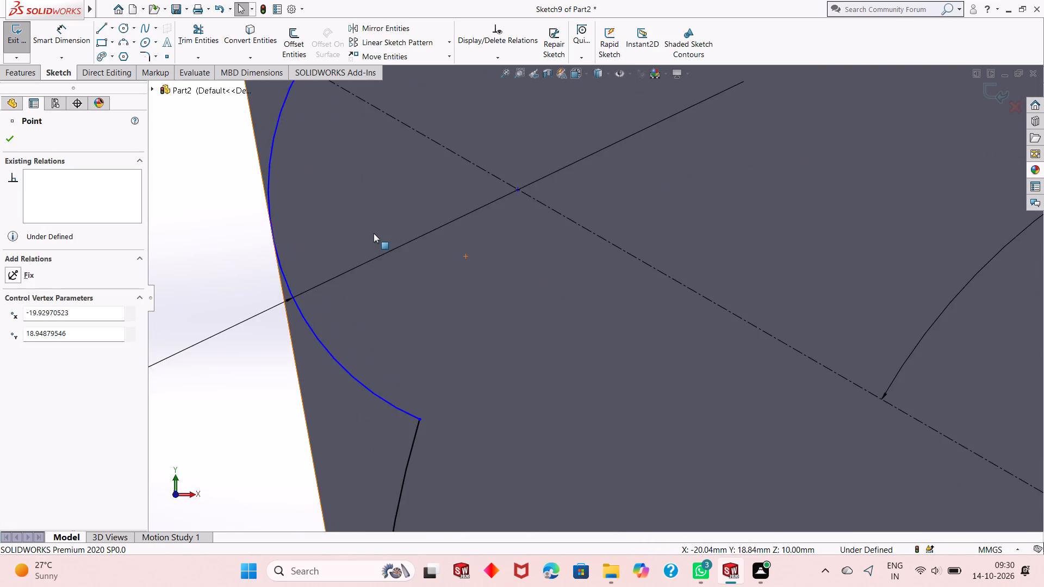
pyautogui.scroll(14, 374, 233)
pyautogui.scroll(-3, 728, 318)
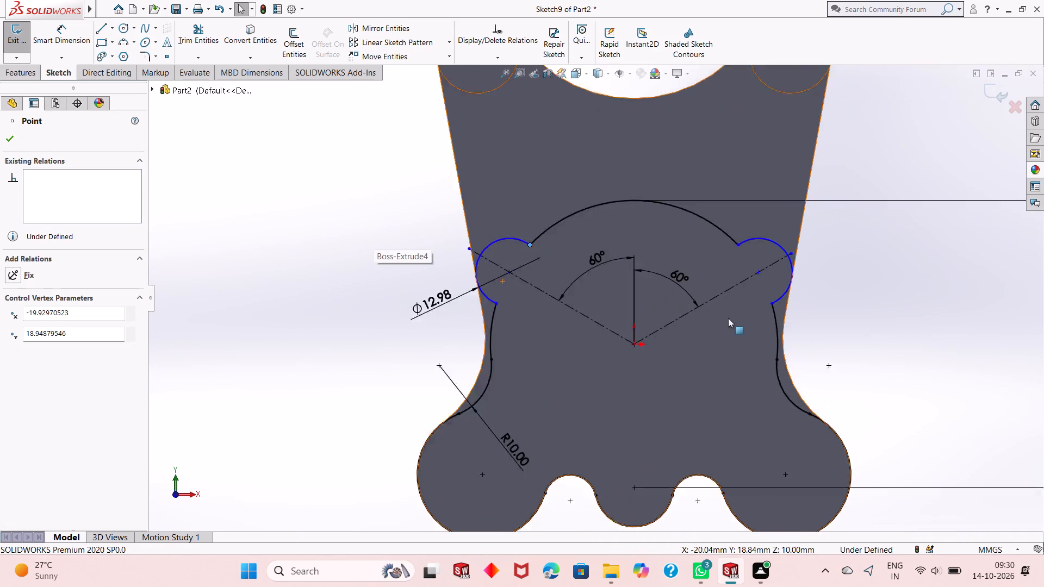
pyautogui.scroll(-2, 728, 318)
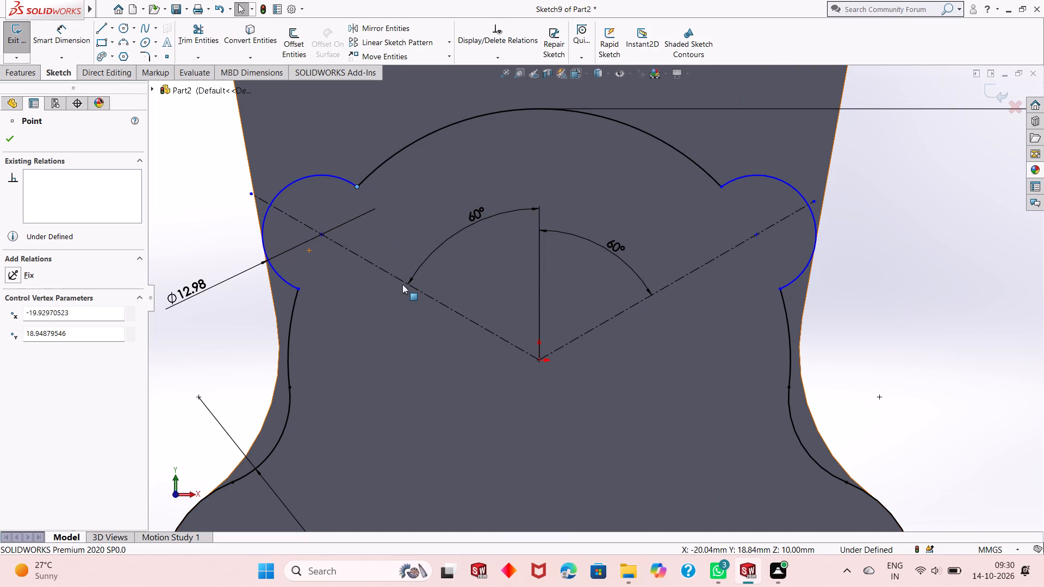
pyautogui.press('Escape')
pyautogui.press('Escape')
pyautogui.scroll(2, 447, 317)
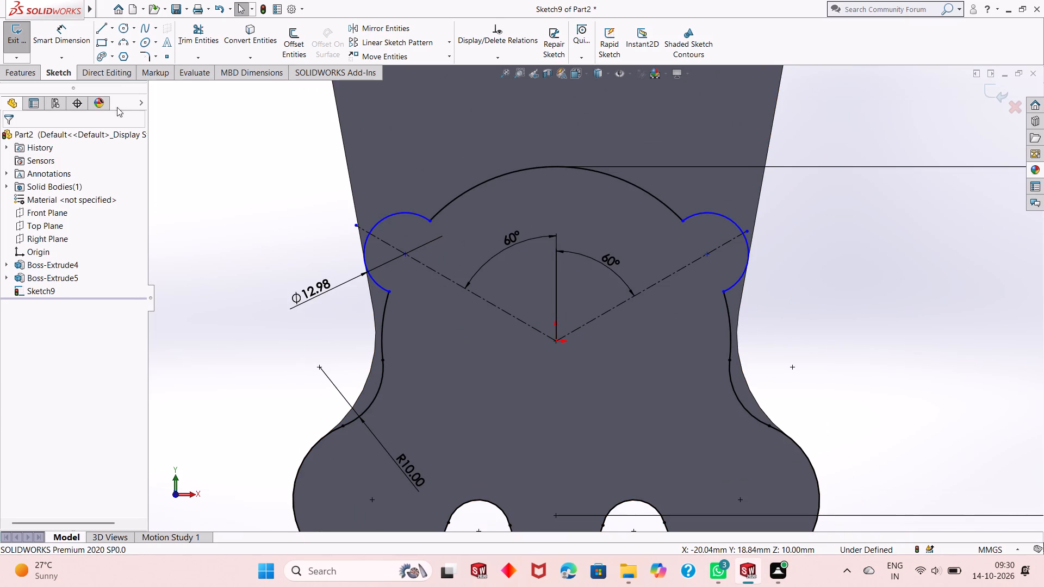
# Dimension the vertical distance between the sketch origin and the right small arc's centre.
pyautogui.click(73, 41)
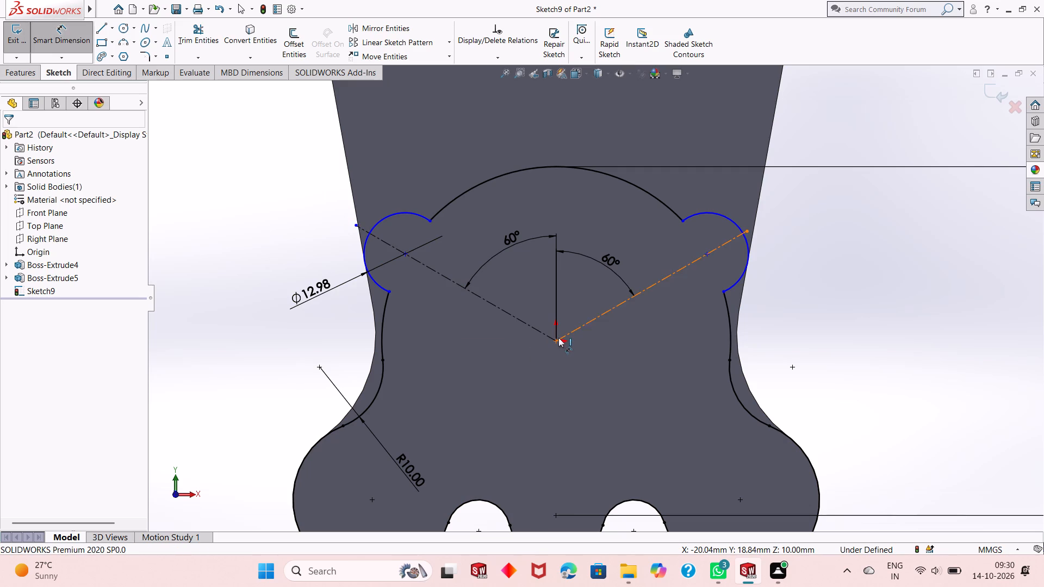
pyautogui.click(554, 342)
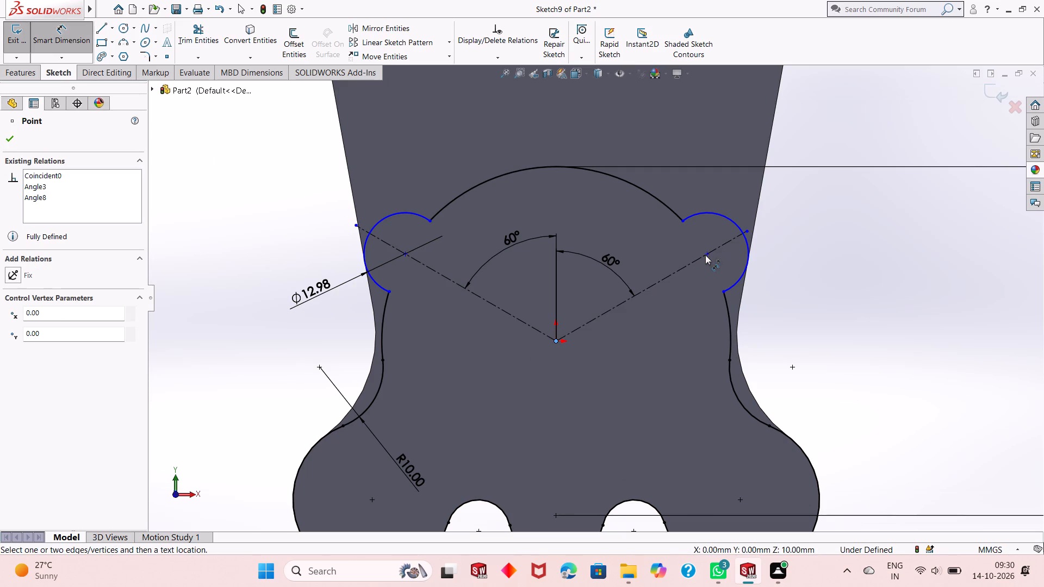
pyautogui.click(705, 255)
pyautogui.click(529, 289)
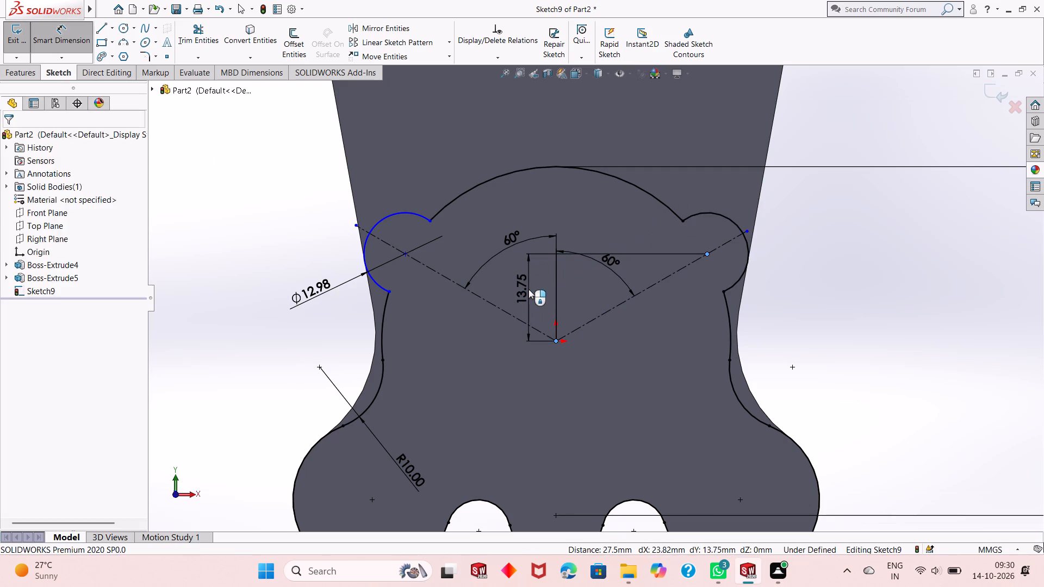
pyautogui.press('Return')
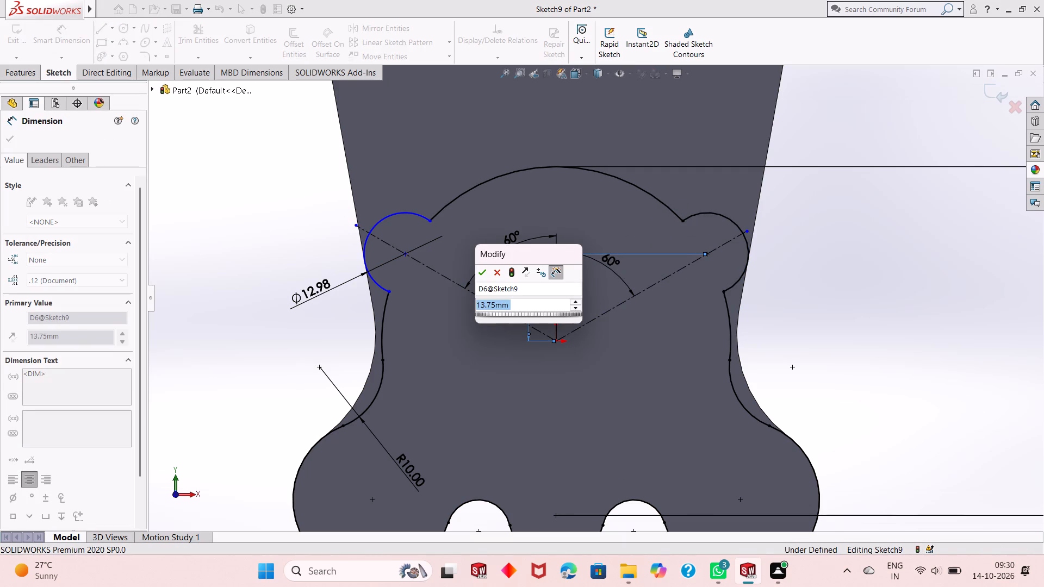
pyautogui.press('Escape')
pyautogui.press('Escape')
pyautogui.press('Escape')
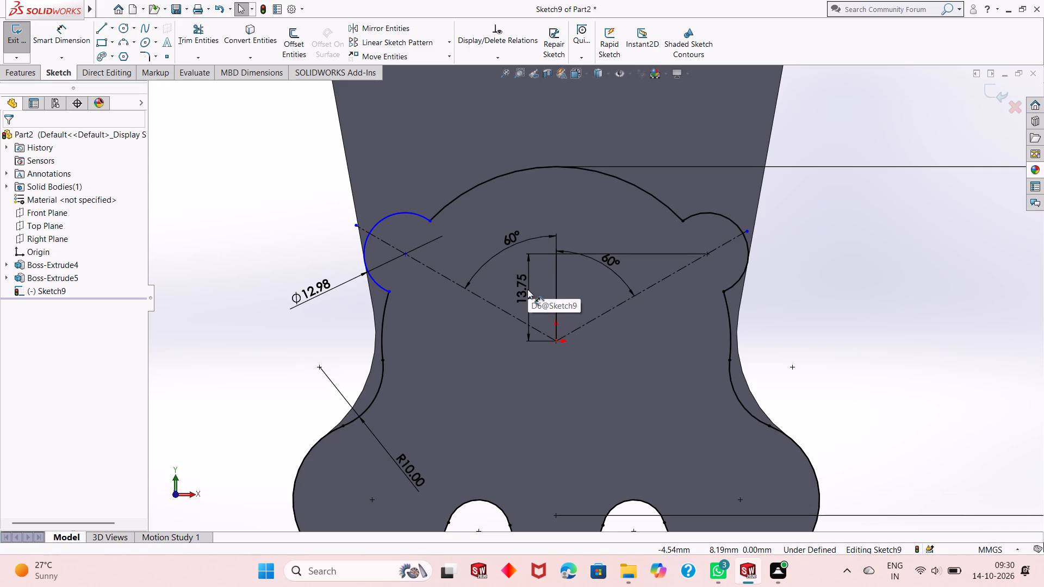
# Add a Horizontal relation between the centres of the left and right small arcs.
pyautogui.click(406, 254)
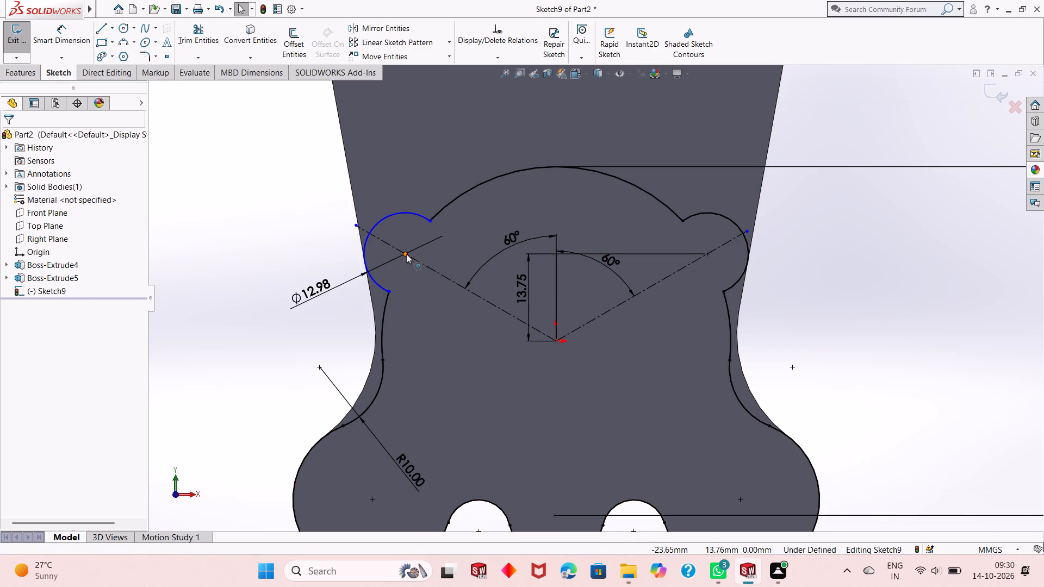
pyautogui.keyDown('ctrl'); pyautogui.click(706, 254); pyautogui.keyUp('ctrl')
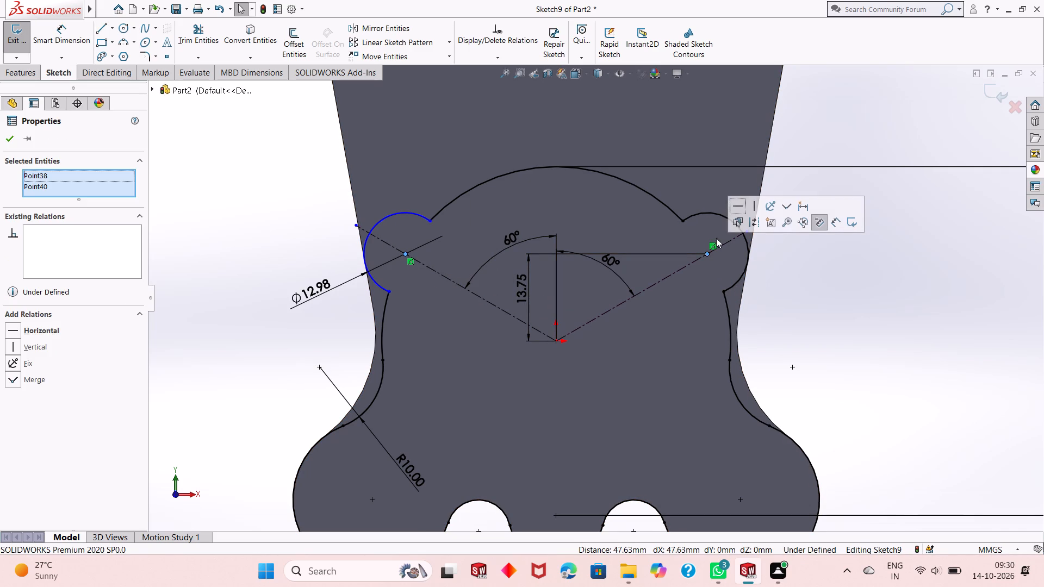
pyautogui.click(733, 206)
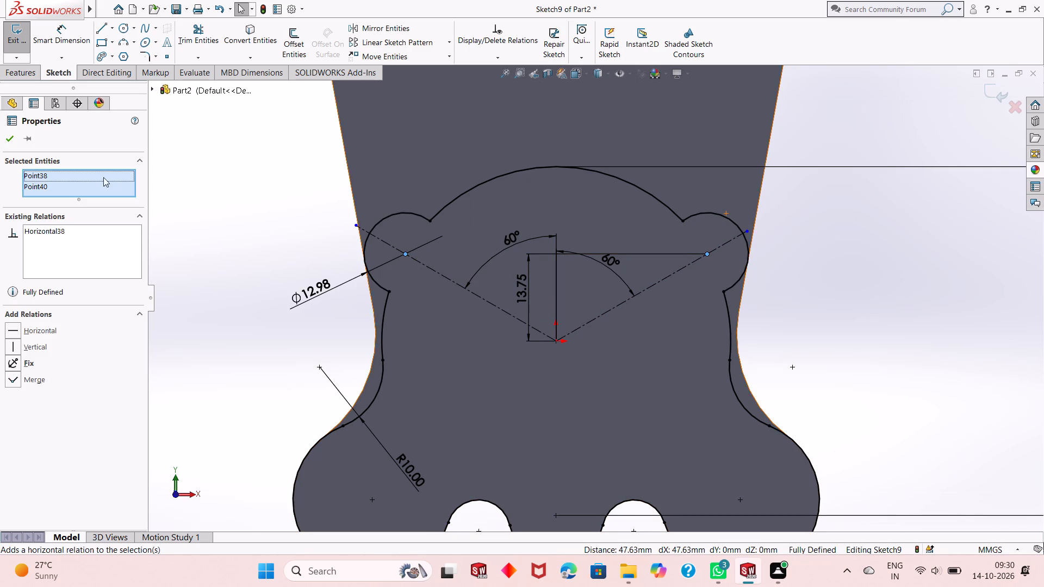
pyautogui.click(7, 143)
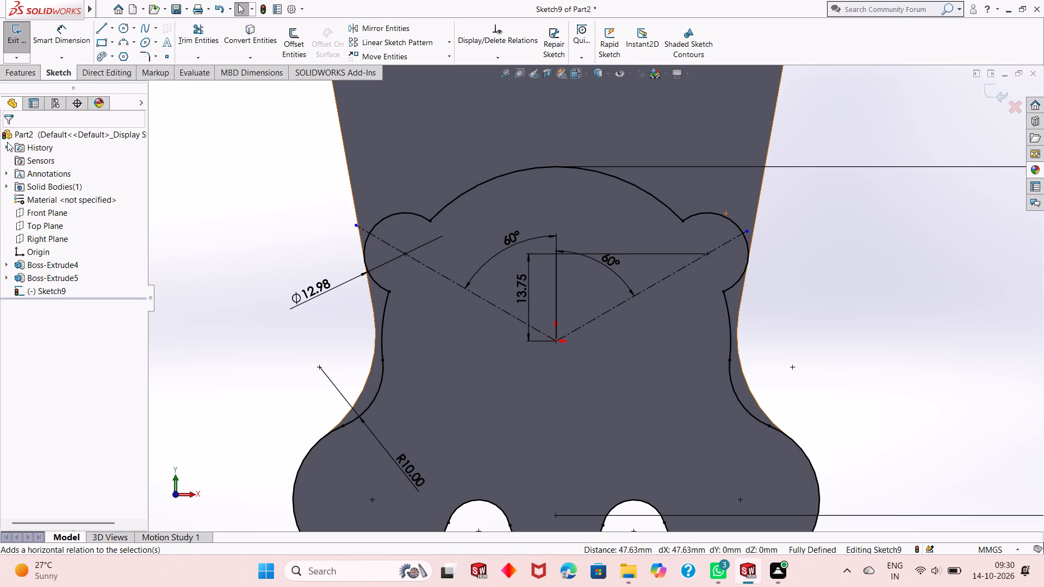
# Extrude the trimmed front-face profile outward as a 20 mm blind boss, merged with the plate.
pyautogui.scroll(1, 545, 223)
pyautogui.click(763, 284)
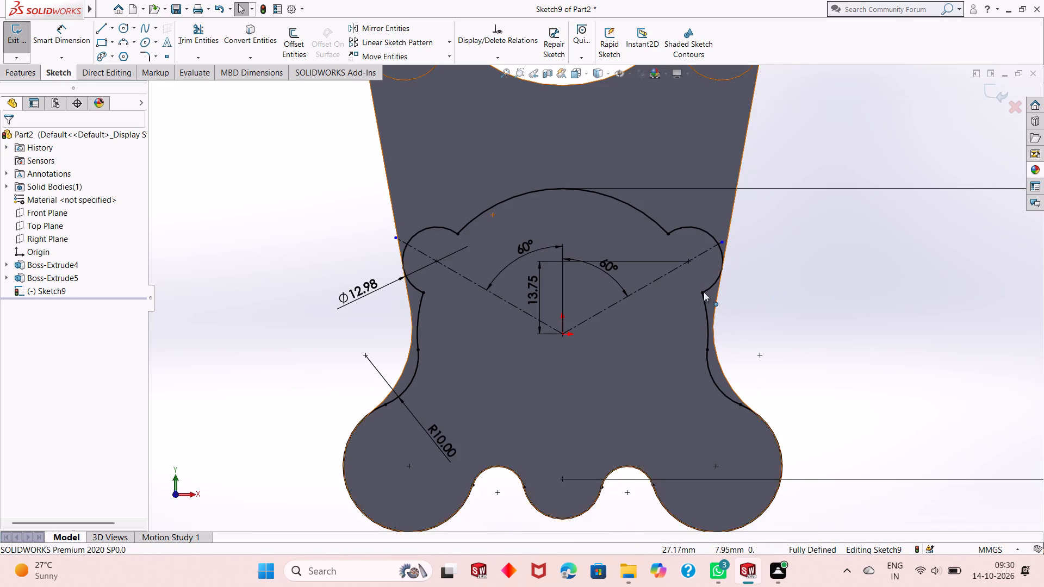
pyautogui.click(22, 75)
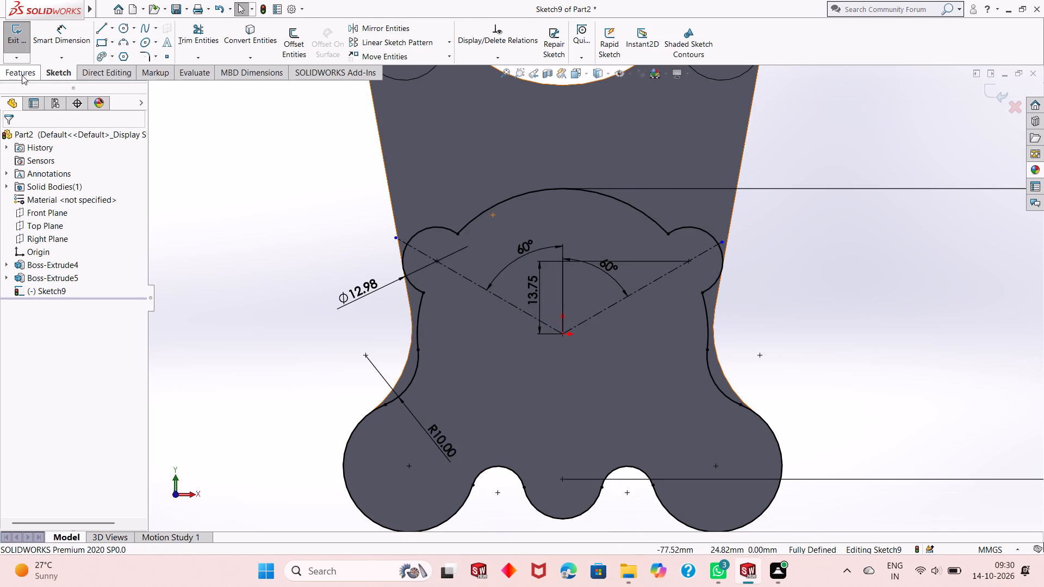
pyautogui.click(17, 59)
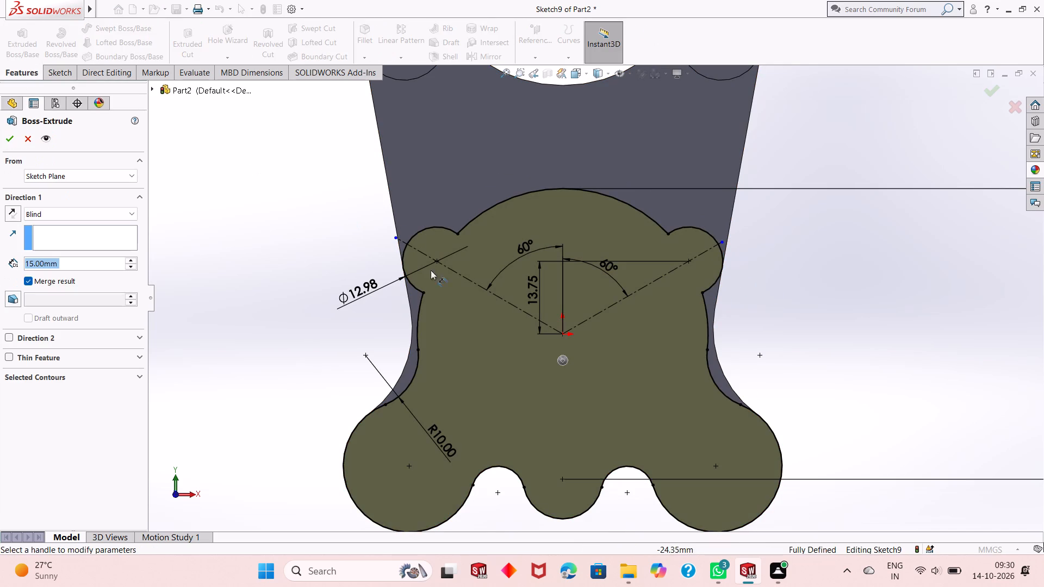
pyautogui.moveTo(401, 332); pyautogui.dragTo(461, 312, button='middle')
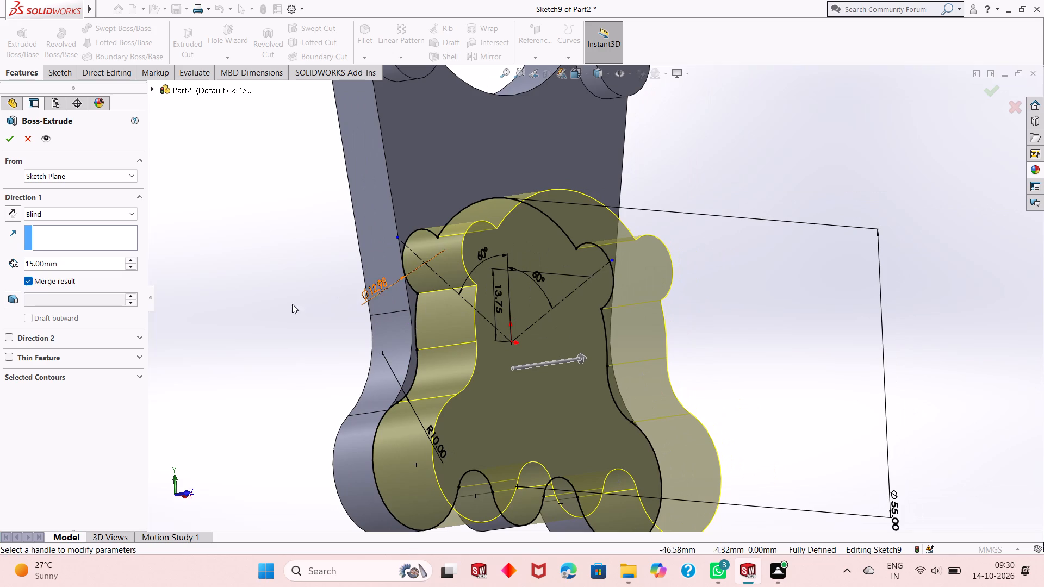
pyautogui.doubleClick(78, 260)
pyautogui.write('20')
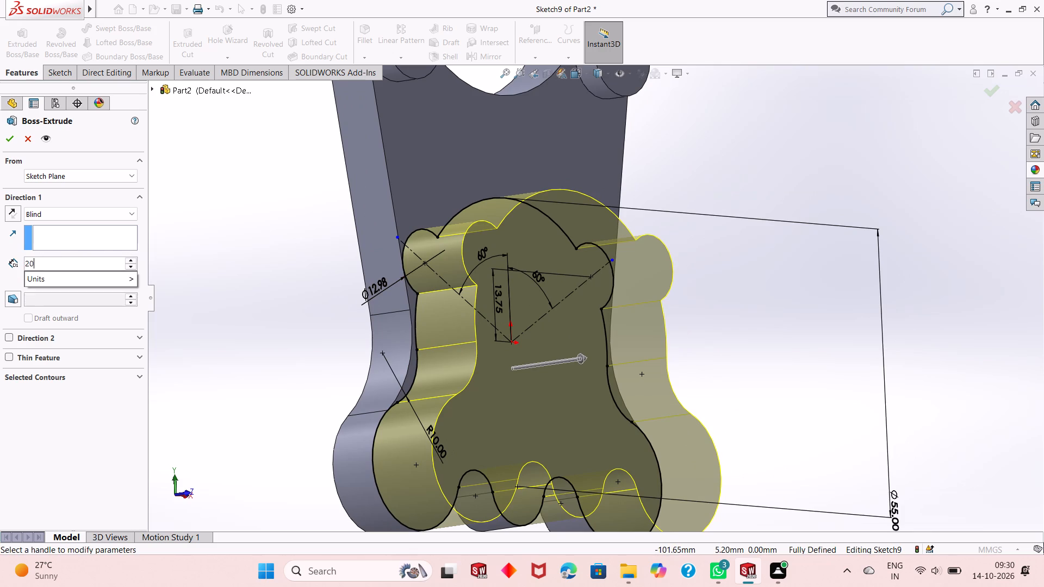
pyautogui.press('Return')
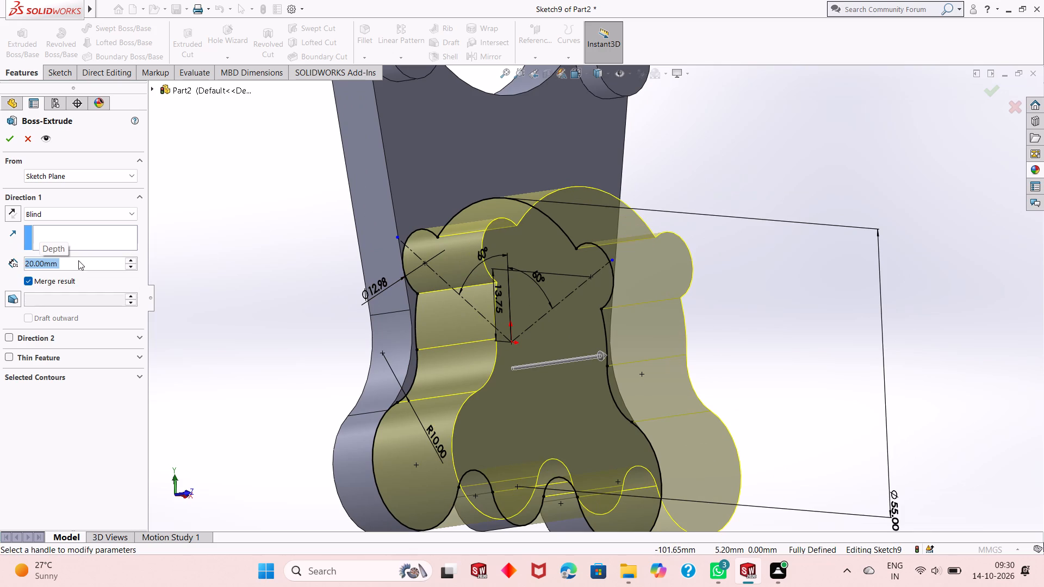
pyautogui.click(4, 141)
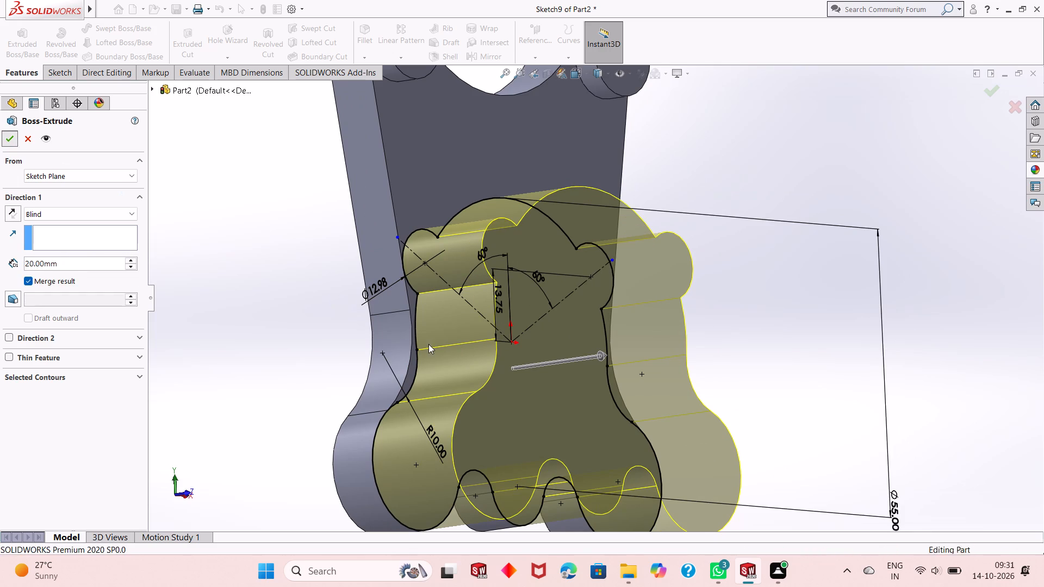
# Open a new sketch on the front face of the 20 mm boss, viewed straight on.
pyautogui.scroll(2, 434, 346)
pyautogui.click(360, 313)
pyautogui.moveTo(467, 304); pyautogui.dragTo(451, 354, button='middle')
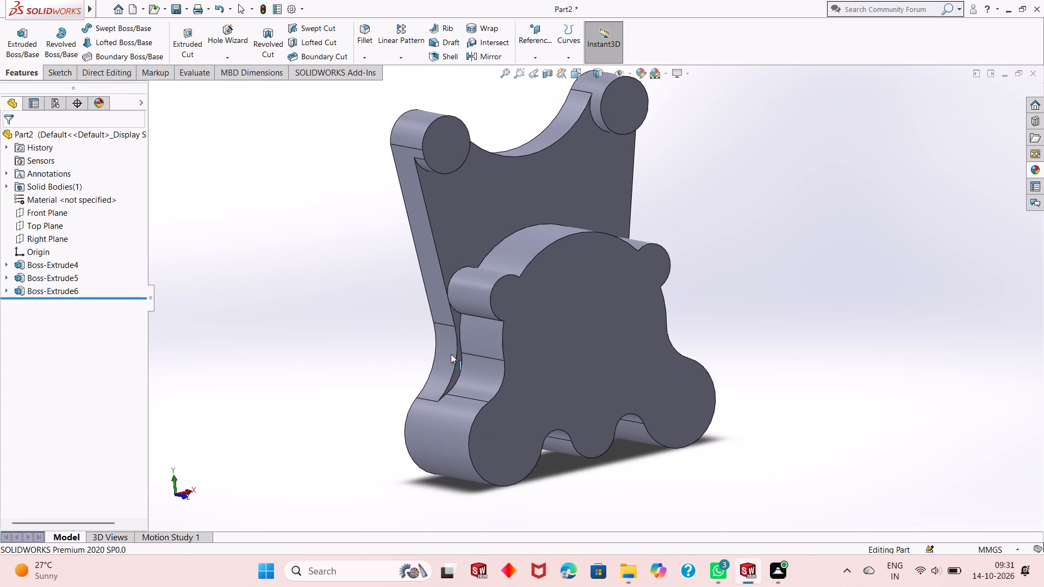
pyautogui.moveTo(451, 354); pyautogui.dragTo(451, 354, button='middle')
pyautogui.click(592, 363)
pyautogui.click(641, 330)
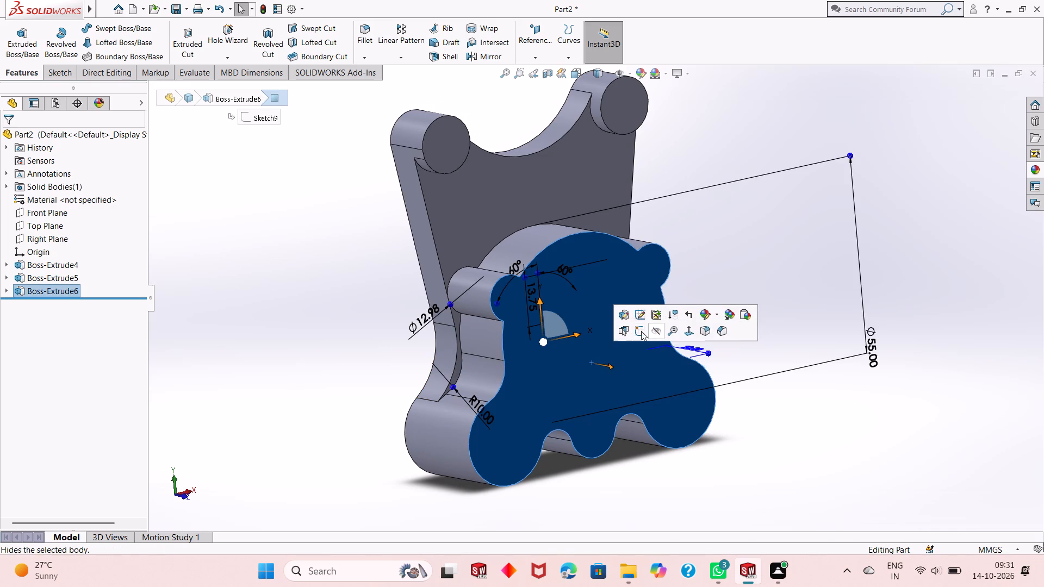
pyautogui.hotkey('ctrl', '8')
pyautogui.press('Escape')
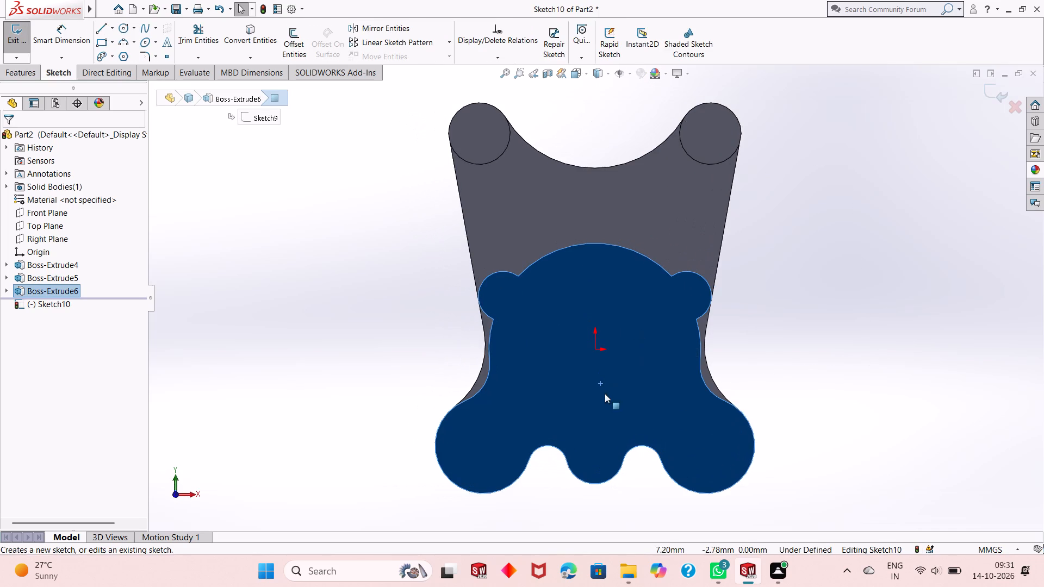
# Sketch a circle at the centre of each large lower lobe, the left one about 15 mm in diameter.
pyautogui.scroll(2, 602, 398)
pyautogui.scroll(-1, 600, 421)
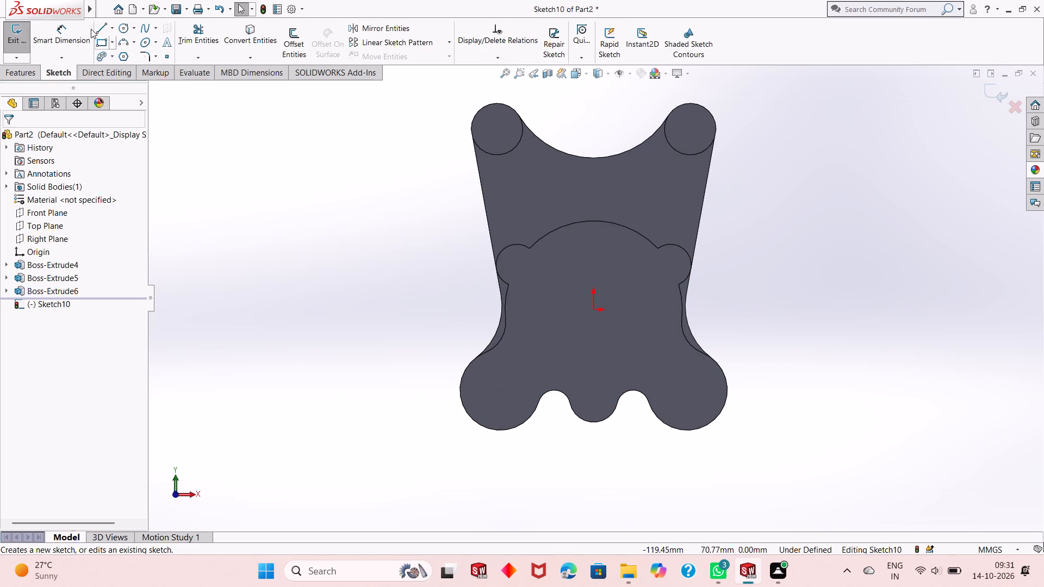
pyautogui.click(119, 27)
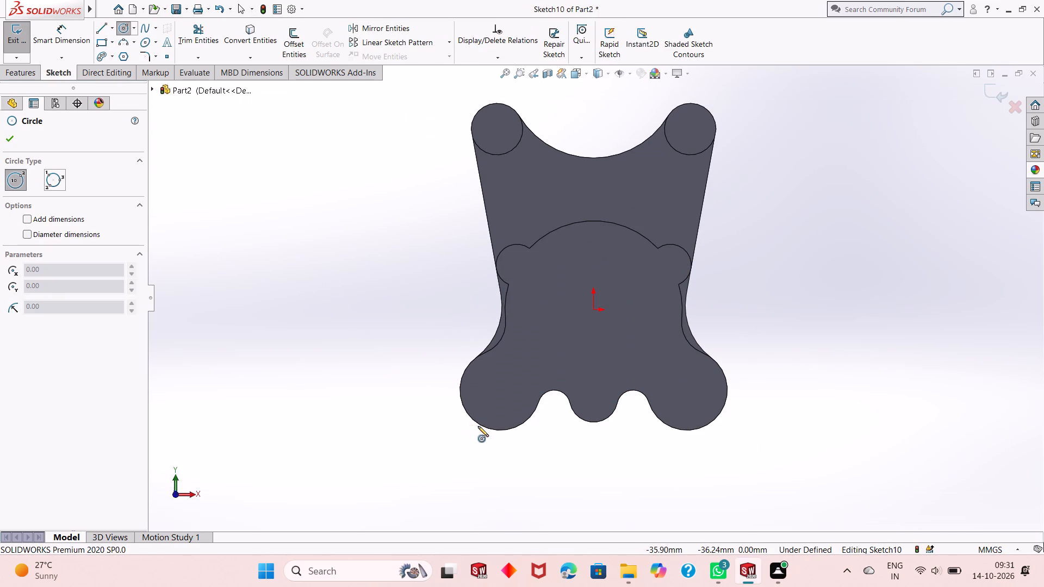
pyautogui.click(501, 391)
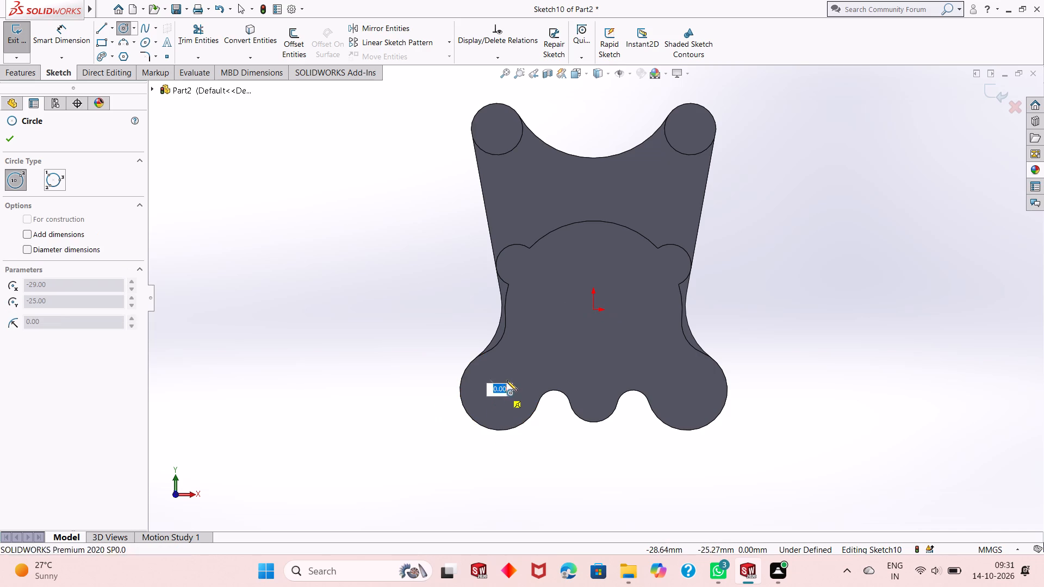
pyautogui.click(517, 372)
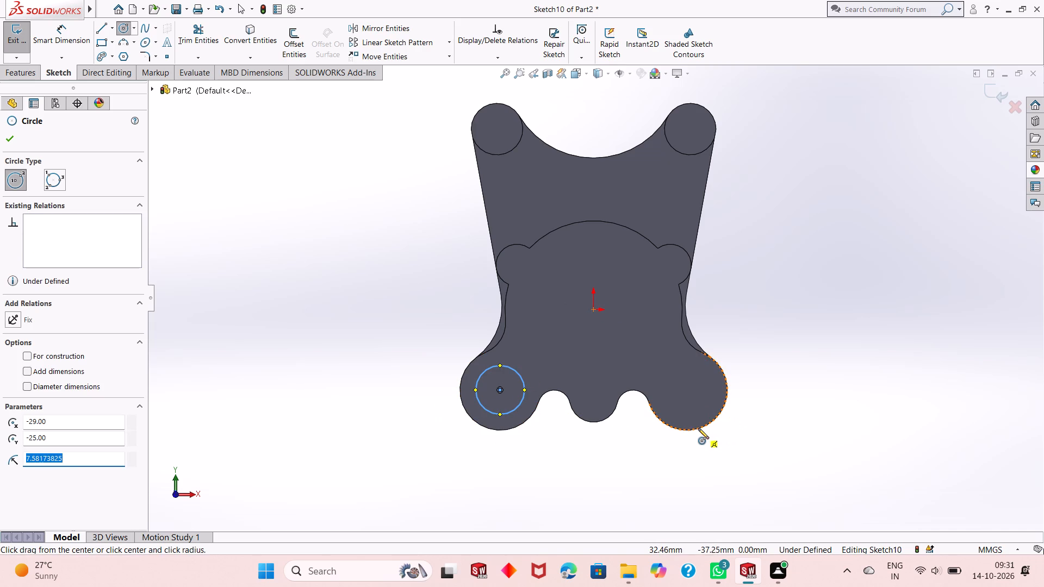
pyautogui.click(688, 390)
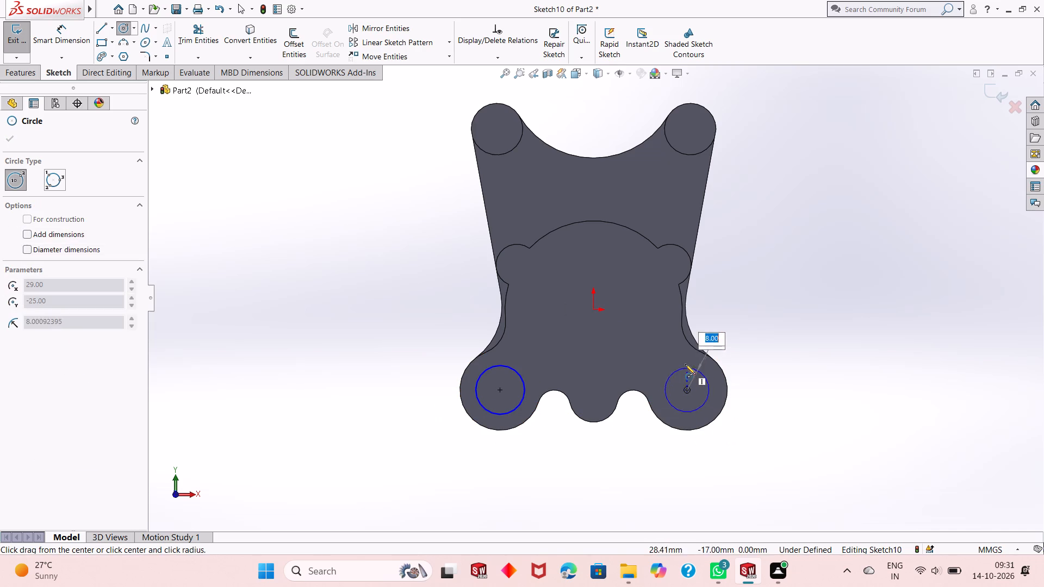
pyautogui.click(685, 364)
pyautogui.rightClick(306, 261)
pyautogui.click(324, 267)
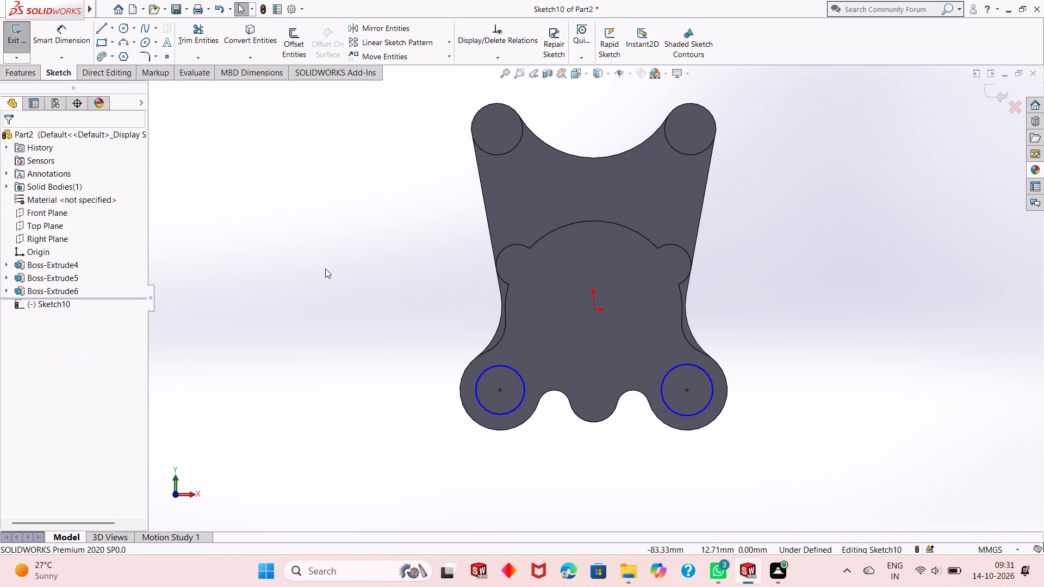
# Dimension the left lobe's circle to a diameter of 14 mm.
pyautogui.click(72, 40)
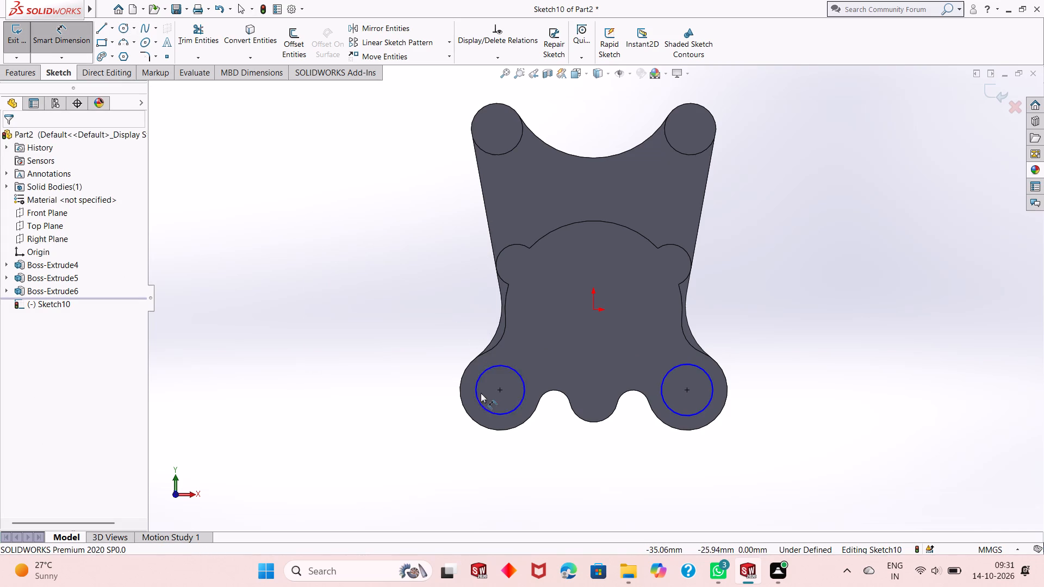
pyautogui.click(481, 413)
pyautogui.click(482, 401)
pyautogui.click(444, 436)
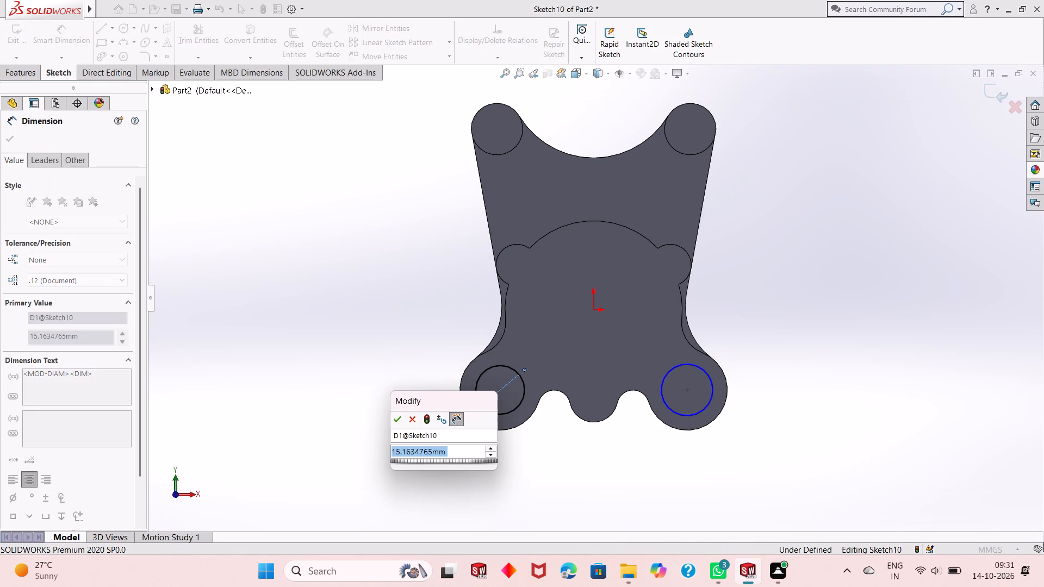
pyautogui.write('14')
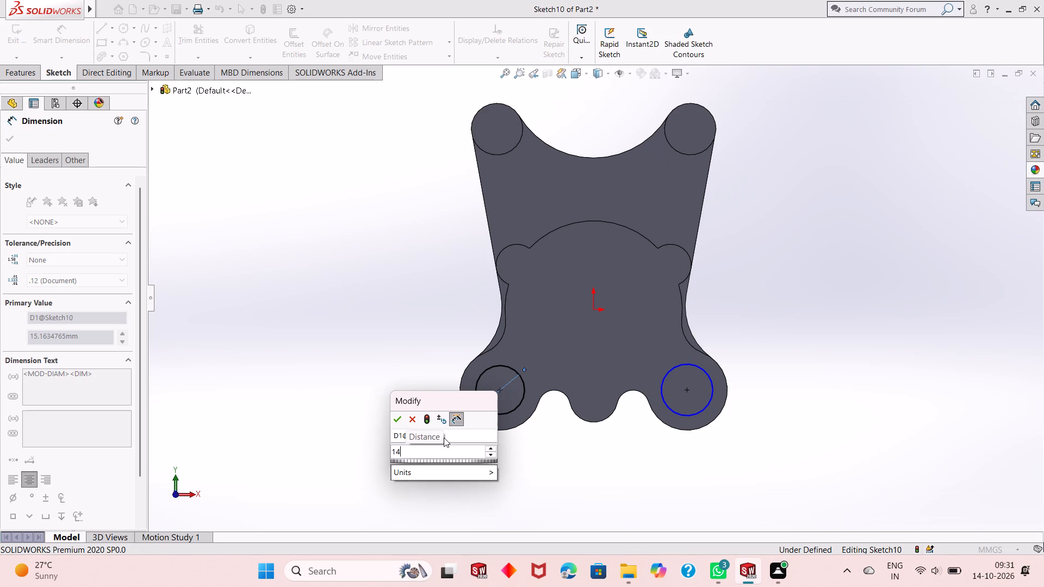
pyautogui.press('Return')
pyautogui.rightClick(354, 236)
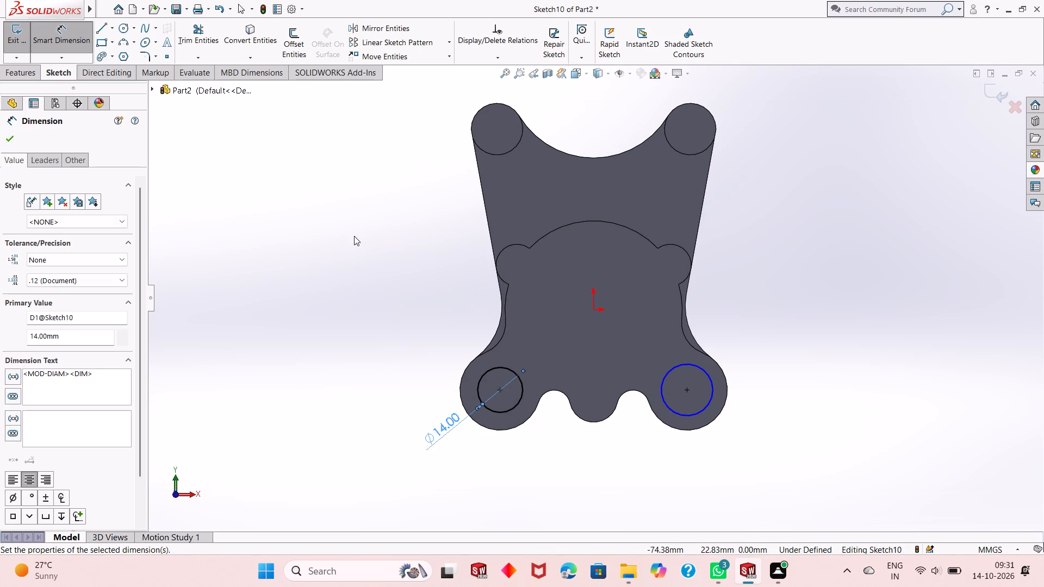
pyautogui.click(374, 268)
# Make the right lobe's circle equal to the left one with an Equal relation.
pyautogui.click(483, 402)
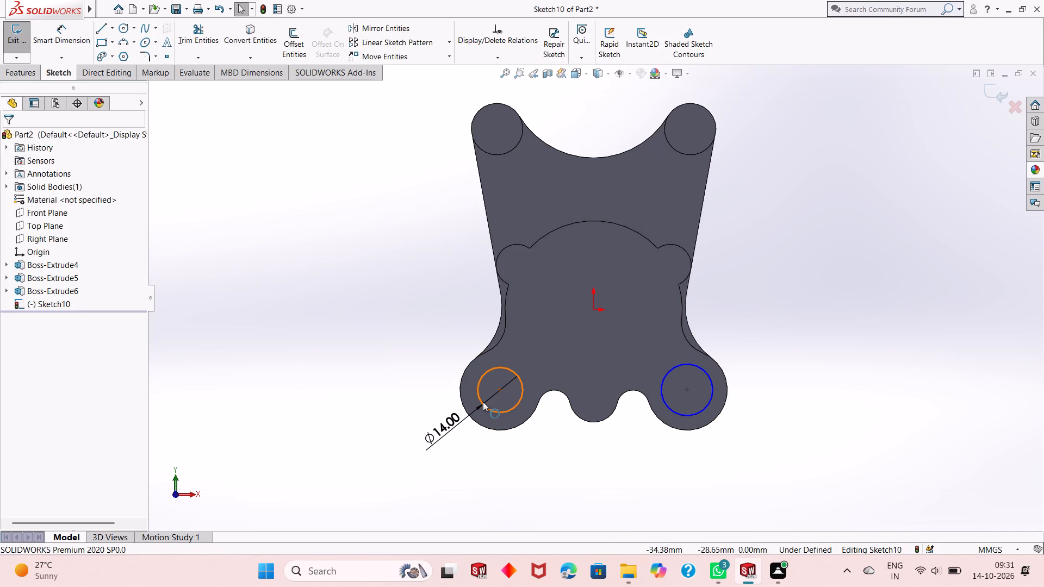
pyautogui.keyDown('ctrl'); pyautogui.click(686, 415); pyautogui.keyUp('ctrl')
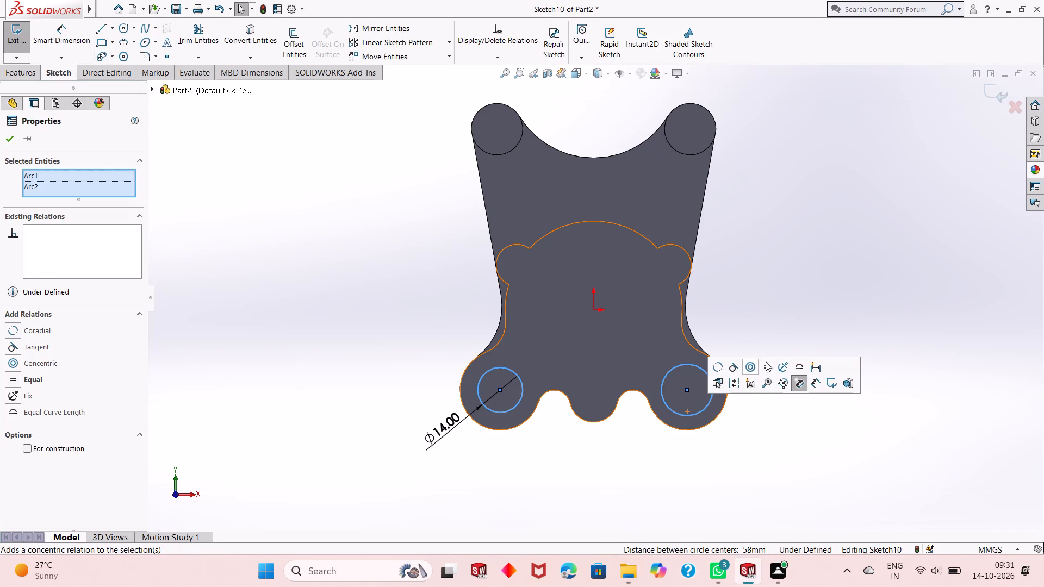
pyautogui.click(768, 366)
pyautogui.click(3, 140)
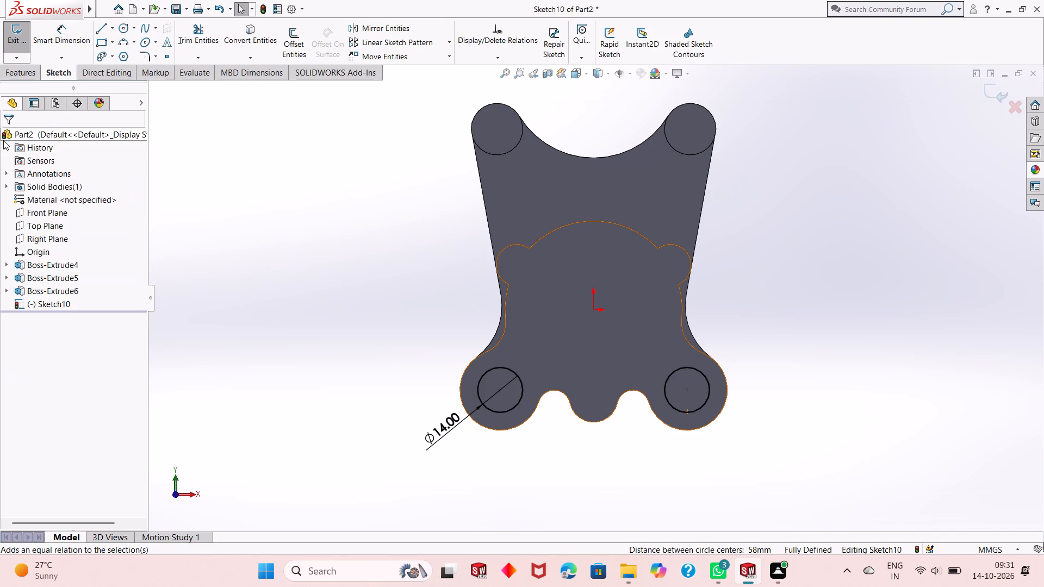
# Cut the two 14 mm circles into the lower lobes with a Blind Extruded Cut 12 mm deep.
pyautogui.click(18, 70)
pyautogui.click(178, 31)
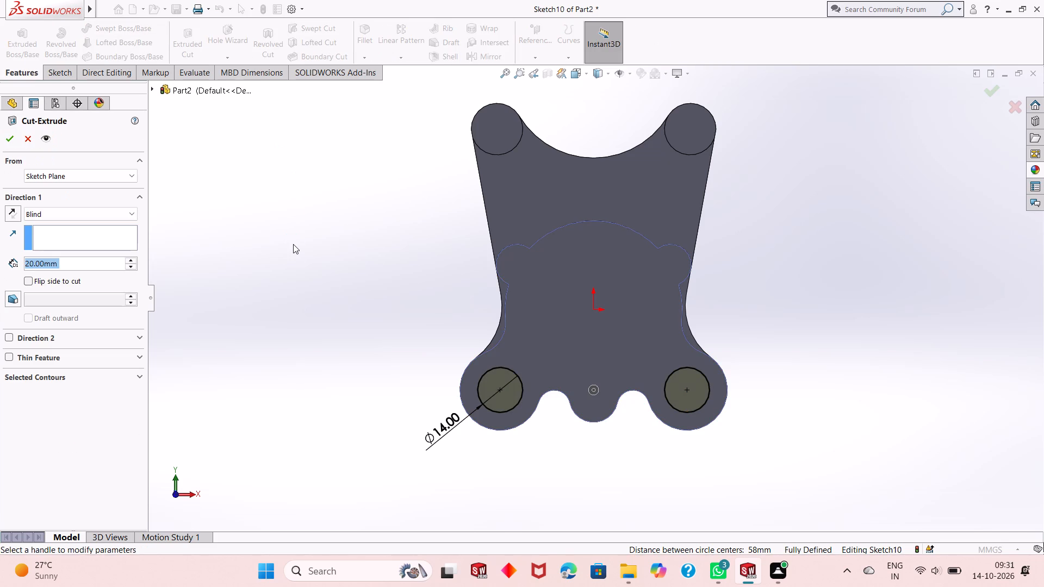
pyautogui.moveTo(299, 251); pyautogui.dragTo(349, 263, button='middle')
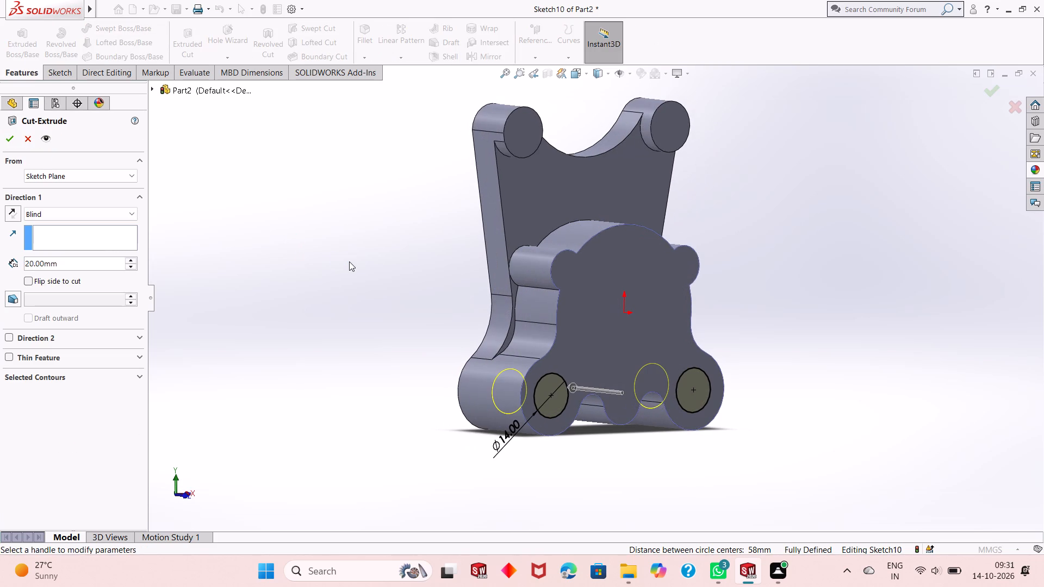
pyautogui.doubleClick(73, 268)
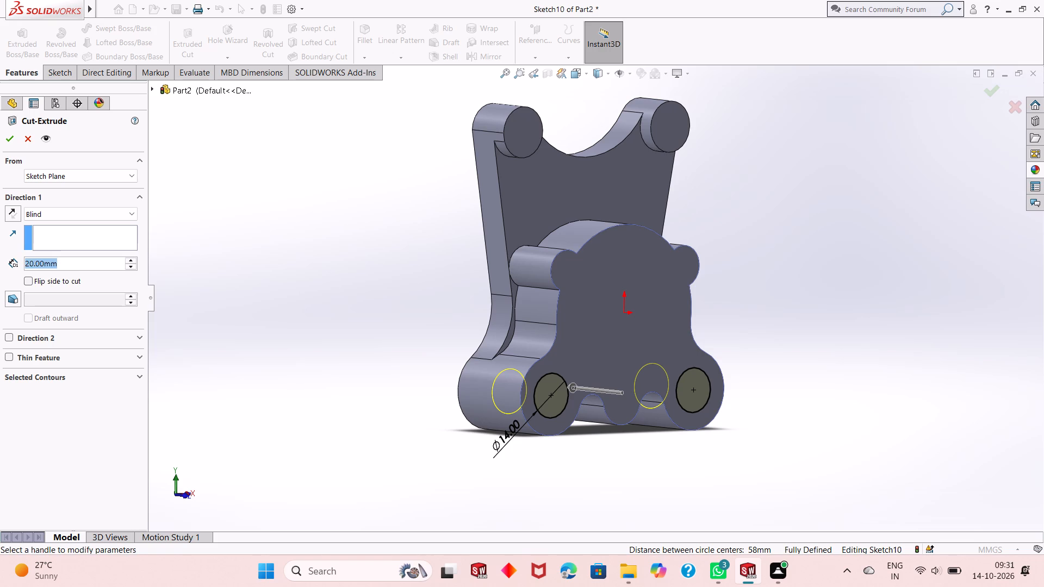
pyautogui.write('12')
pyautogui.press('Return')
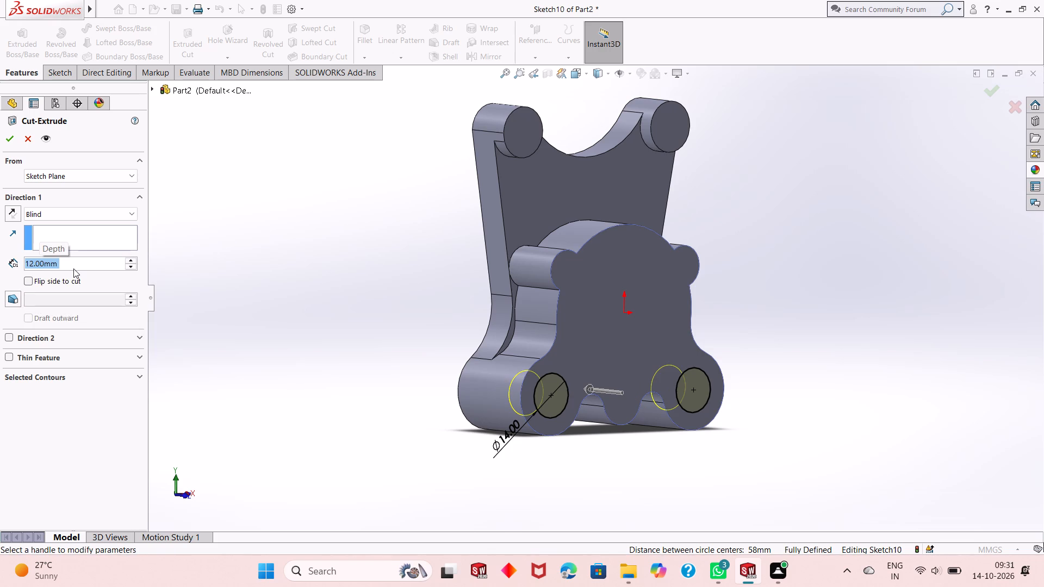
pyautogui.click(7, 135)
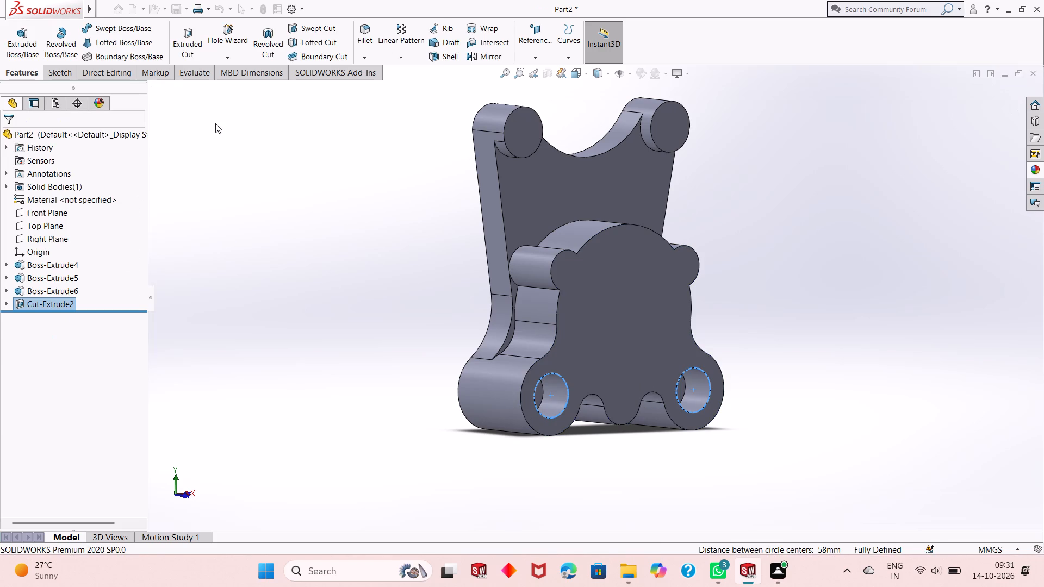
# Cut a Metric Tap M16x2.0 thread, 12 mm blind depth, starting from the front edge of the left lobe's hole.
pyautogui.click(239, 54)
pyautogui.click(248, 96)
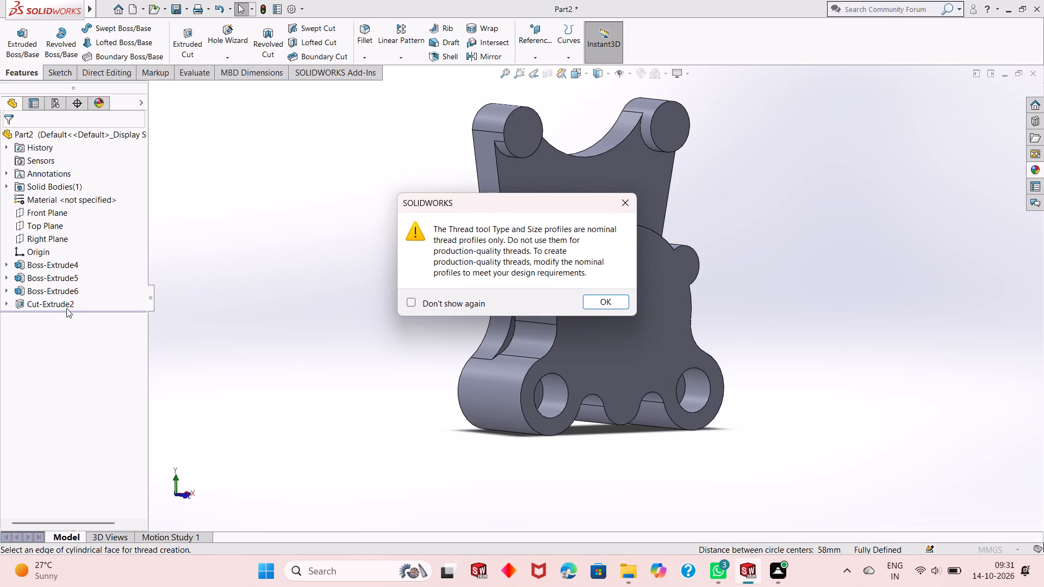
pyautogui.click(605, 298)
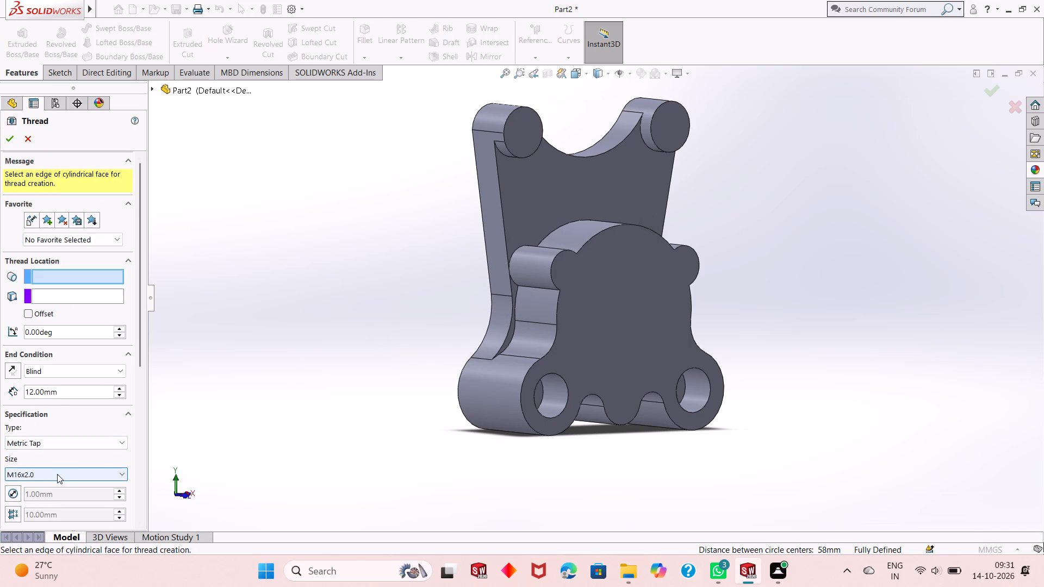
pyautogui.click(549, 417)
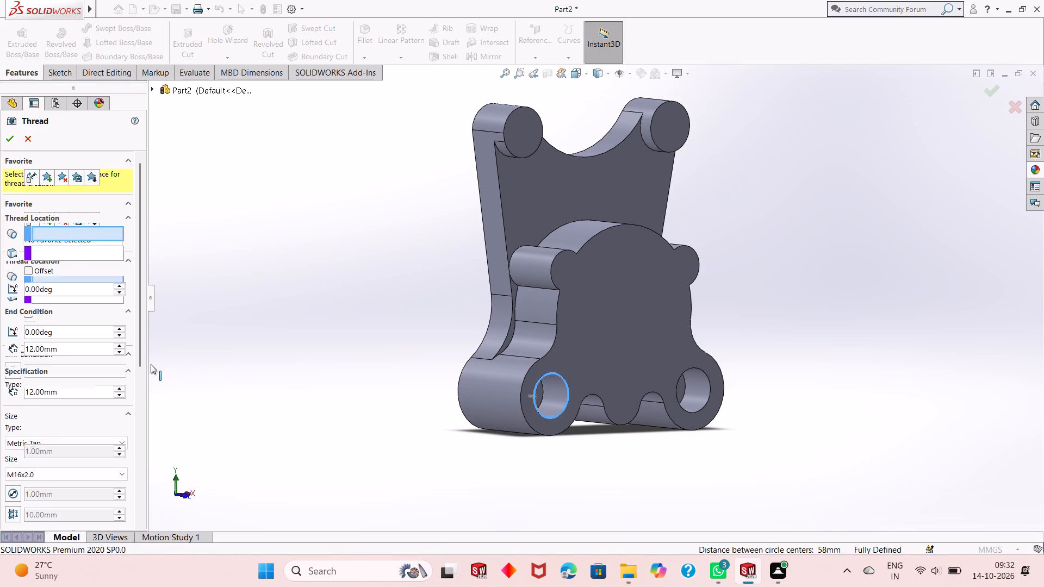
pyautogui.click(16, 140)
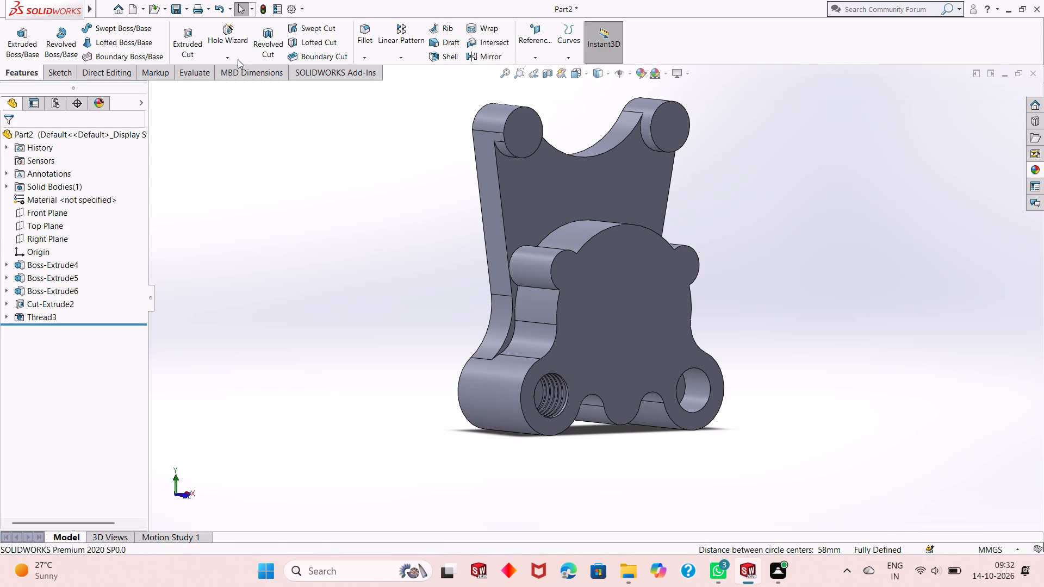
# Cut a matching Metric Tap M16x2.0 thread, 12 mm blind depth, from the front edge of the right lobe's hole.
pyautogui.click(233, 59)
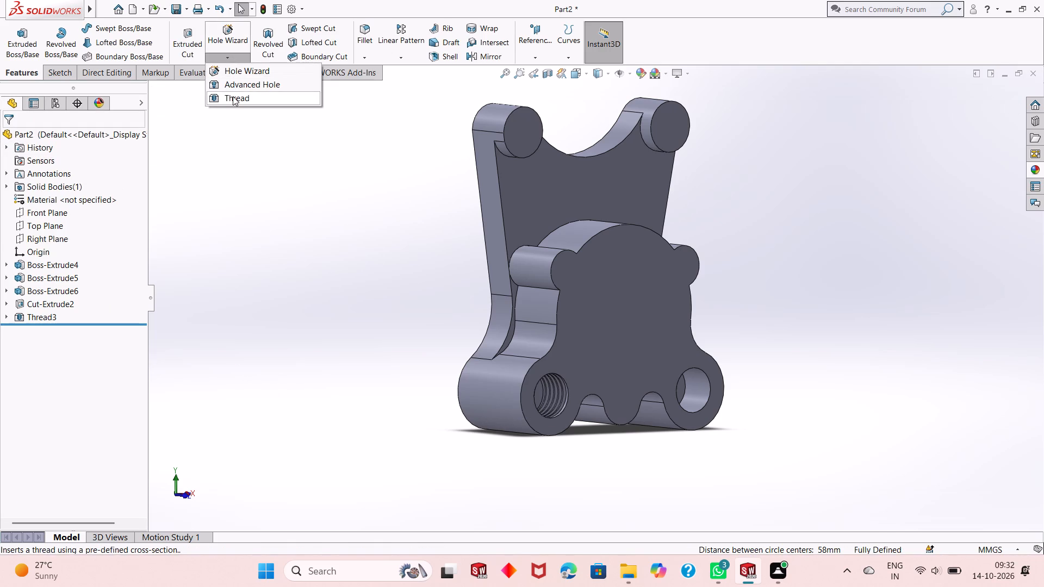
pyautogui.click(233, 96)
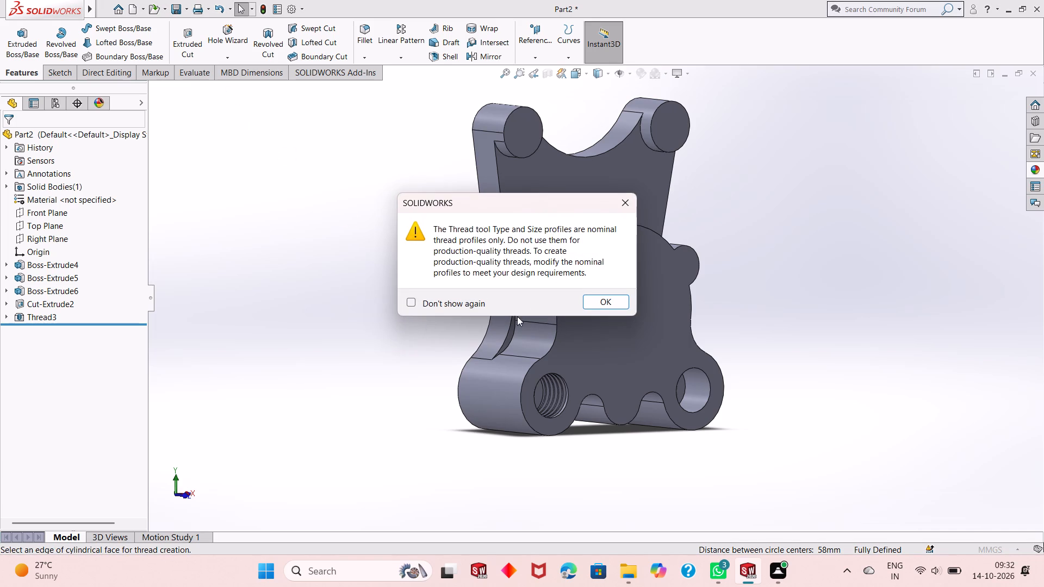
pyautogui.click(613, 302)
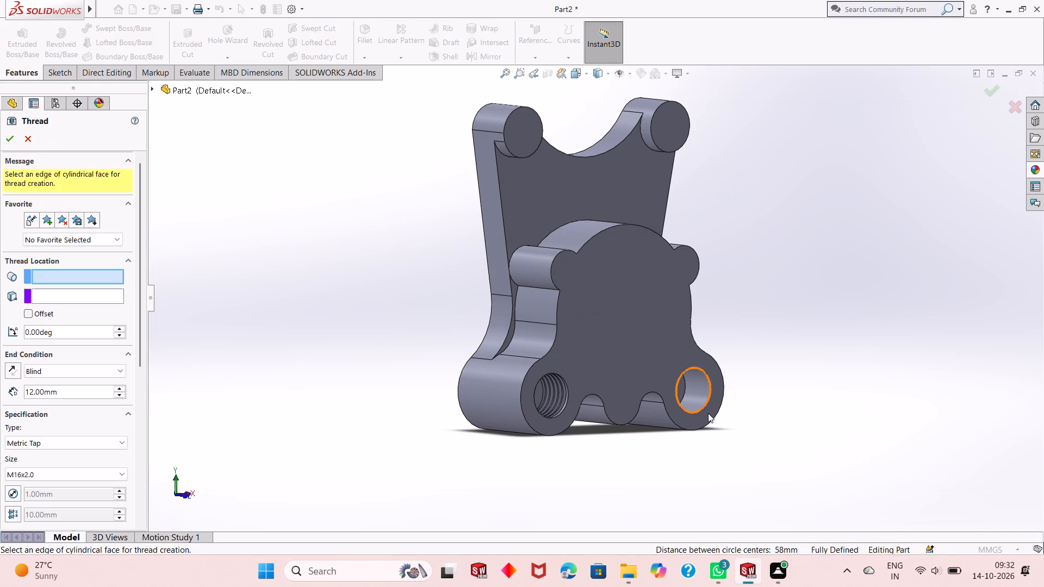
pyautogui.click(709, 378)
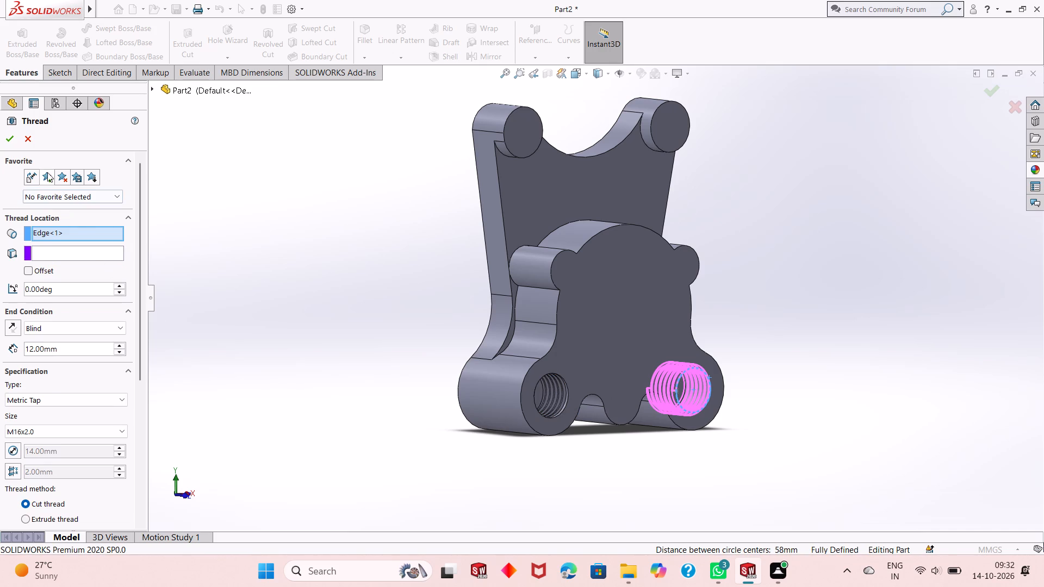
pyautogui.click(5, 141)
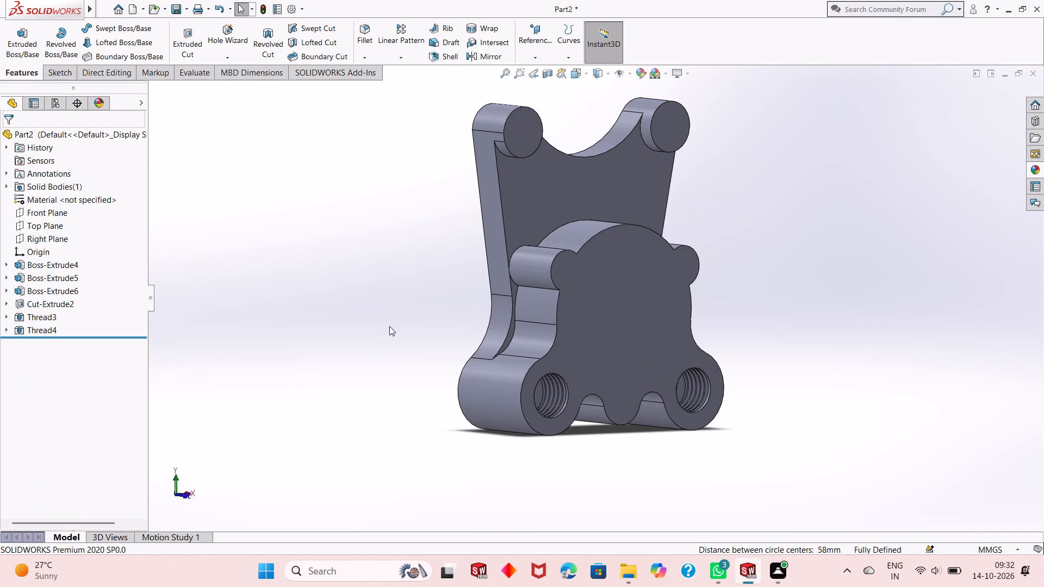
# Examine the two threaded holes and the boss from several angles.
pyautogui.click(389, 326)
pyautogui.moveTo(619, 383); pyautogui.dragTo(516, 399, button='middle')
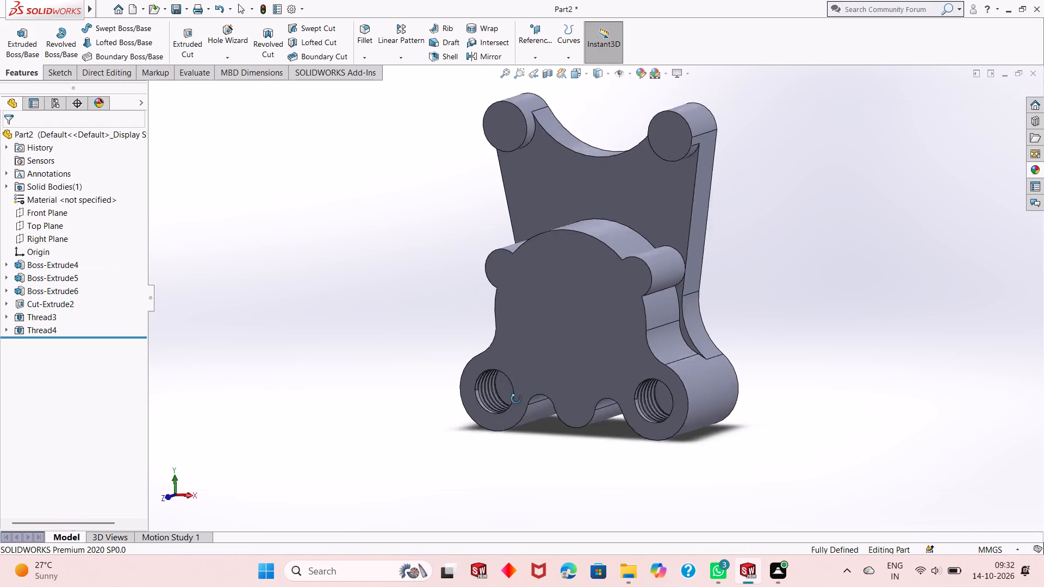
pyautogui.moveTo(516, 399); pyautogui.dragTo(601, 382, button='middle')
pyautogui.click(599, 370)
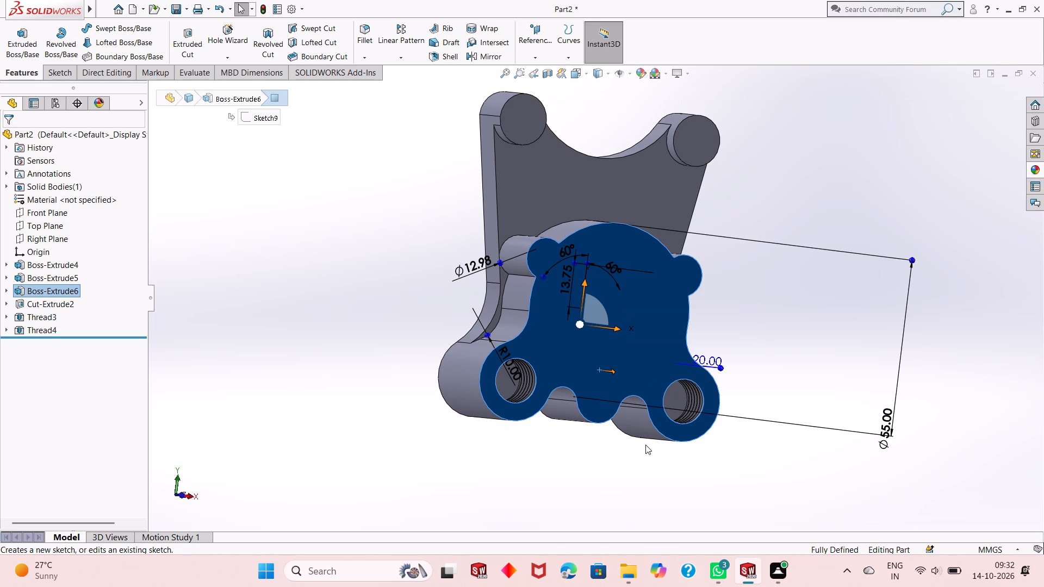
pyautogui.press('Escape')
pyautogui.moveTo(595, 326); pyautogui.dragTo(583, 354, button='middle')
pyautogui.press('Escape')
pyautogui.press('Escape')
pyautogui.moveTo(583, 353); pyautogui.dragTo(582, 322, button='middle')
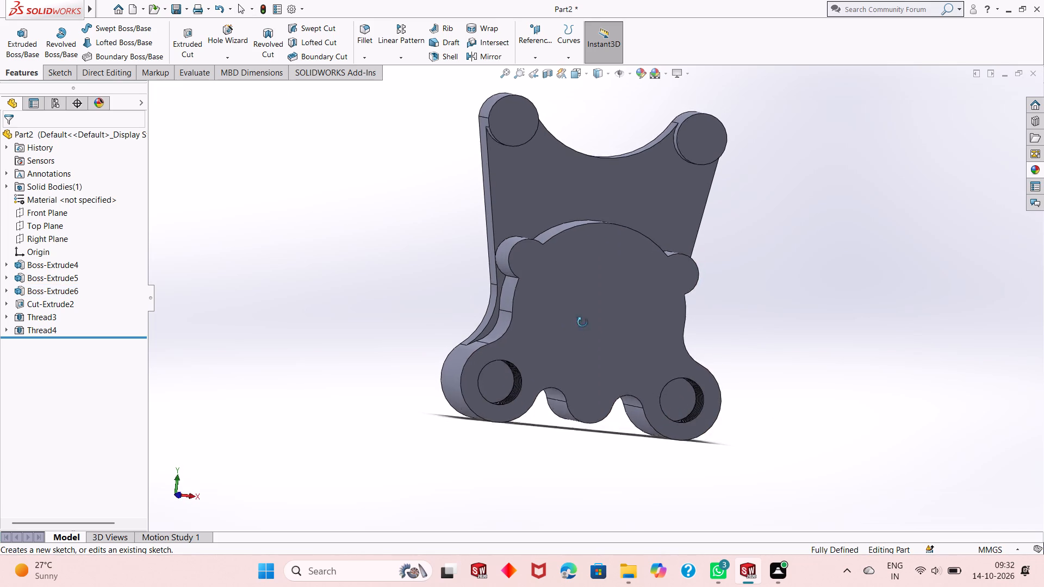
pyautogui.moveTo(582, 322); pyautogui.dragTo(661, 296, button='middle')
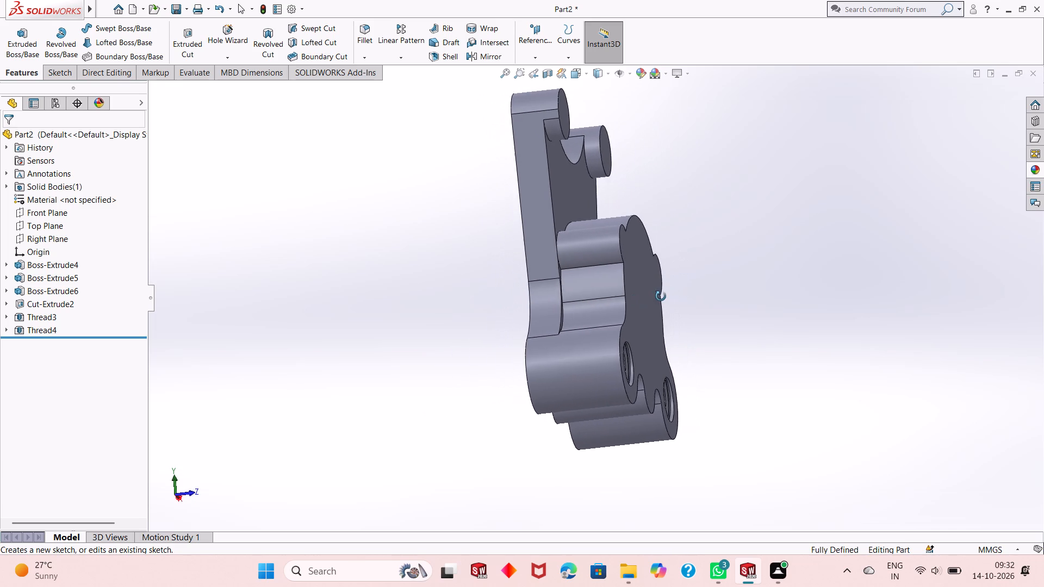
pyautogui.moveTo(661, 296); pyautogui.dragTo(614, 348, button='middle')
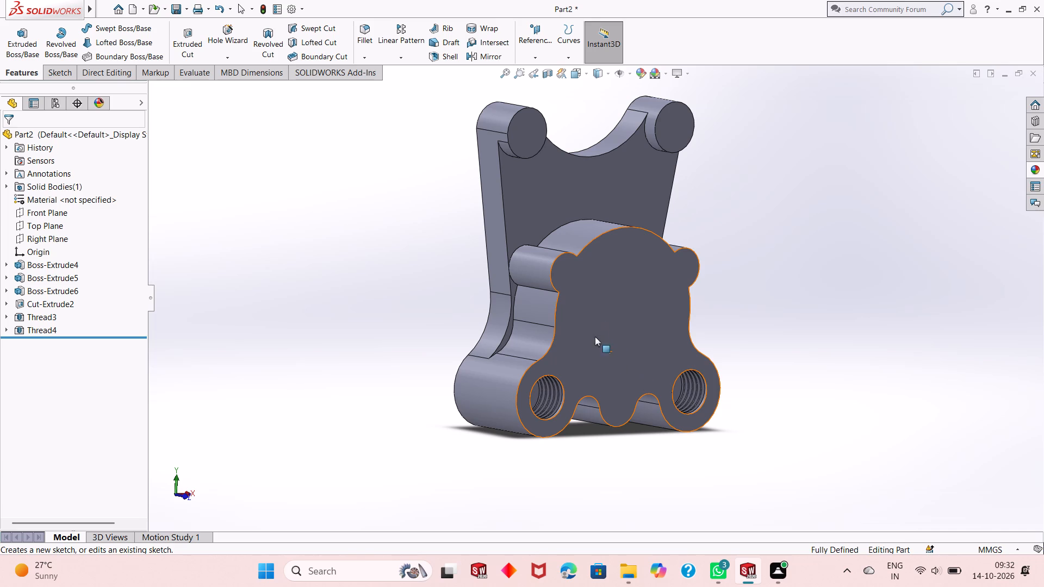
# Open a new sketch on the front face of the 20 mm boss, viewed straight on.
pyautogui.click(605, 358)
pyautogui.click(657, 332)
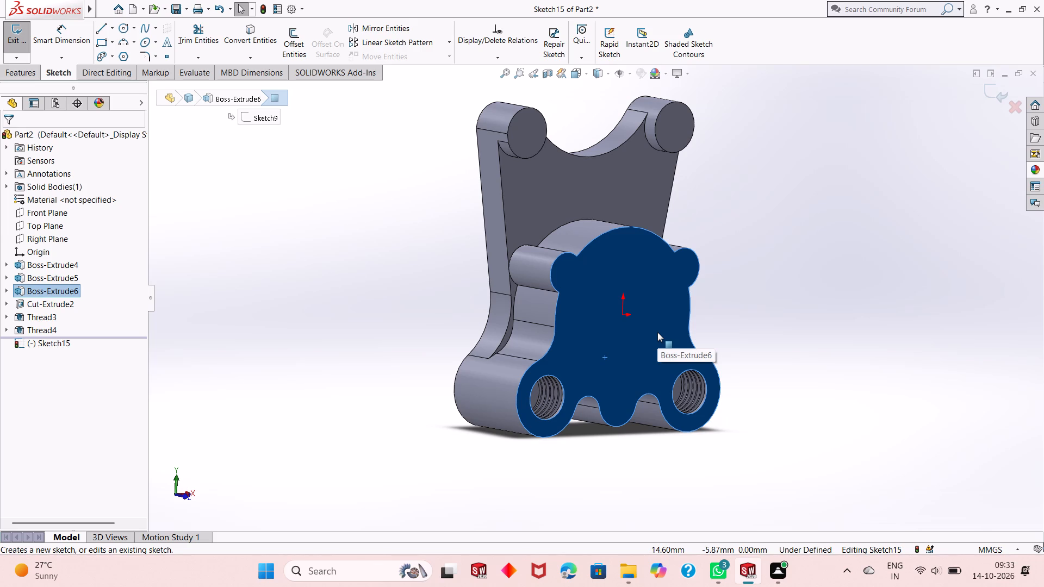
pyautogui.hotkey('ctrl', '8')
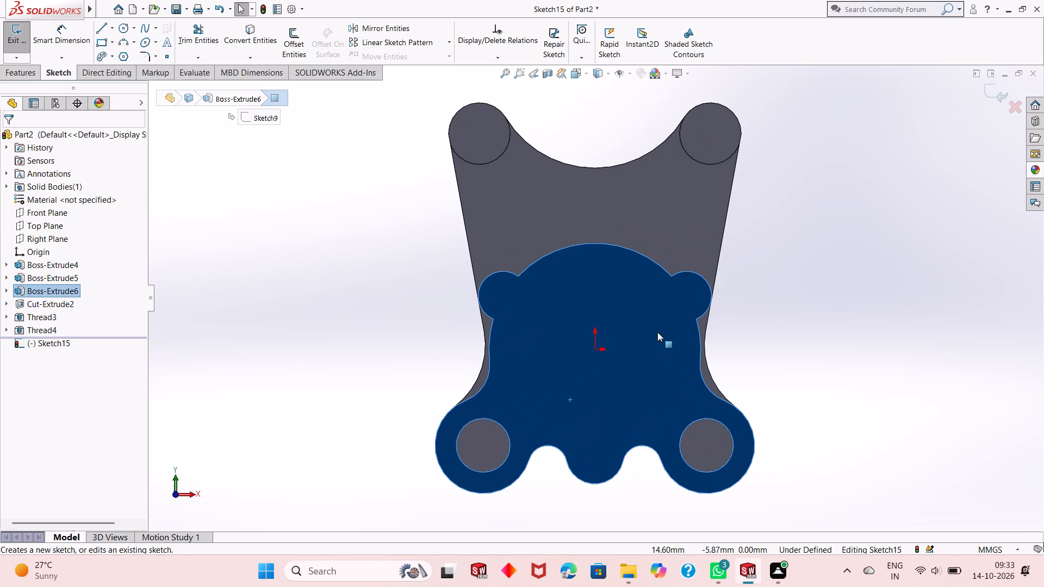
pyautogui.click(788, 315)
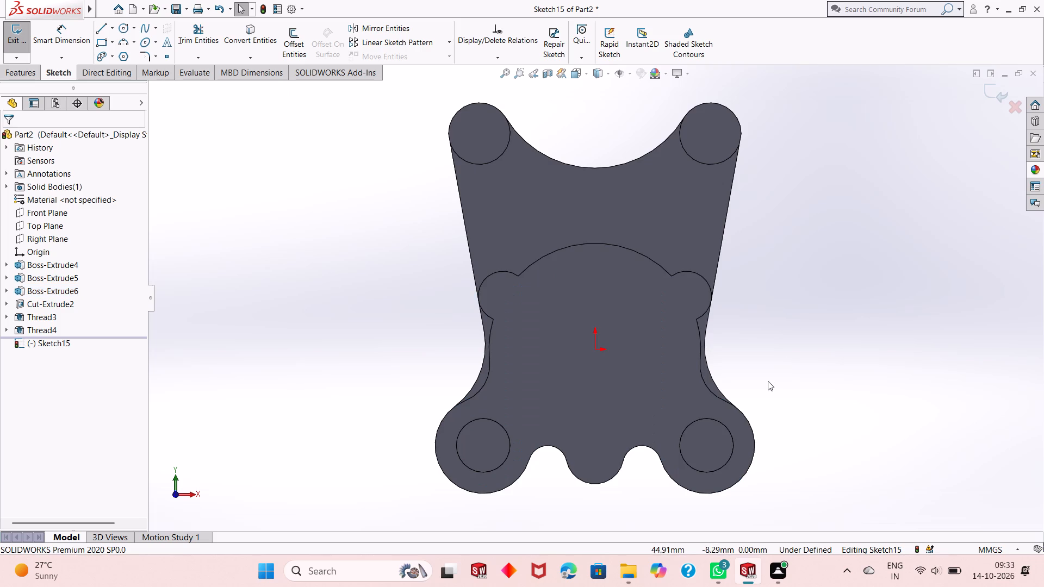
pyautogui.scroll(1, 731, 384)
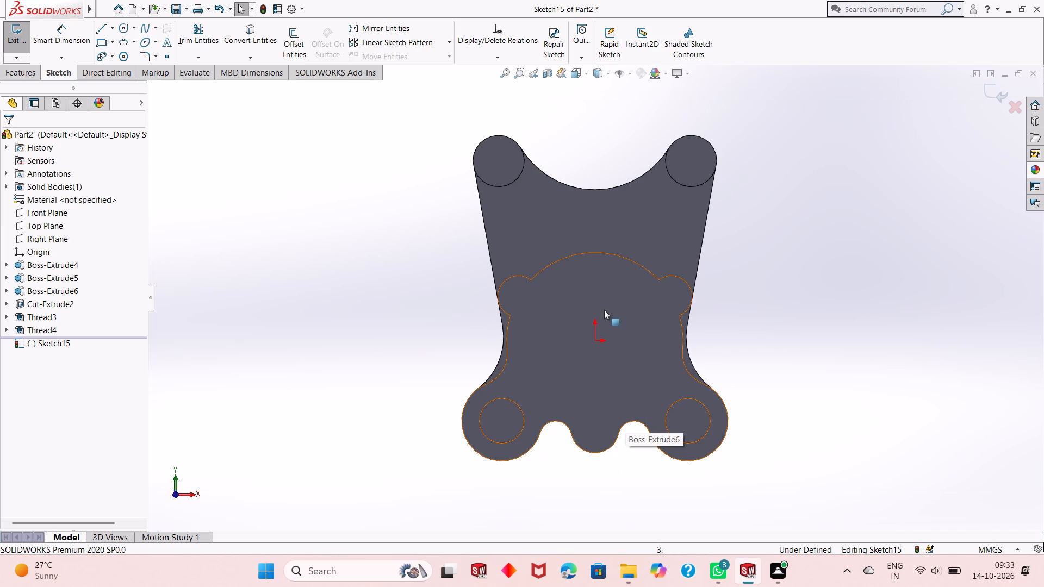
pyautogui.moveTo(604, 310); pyautogui.dragTo(631, 303, button='middle')
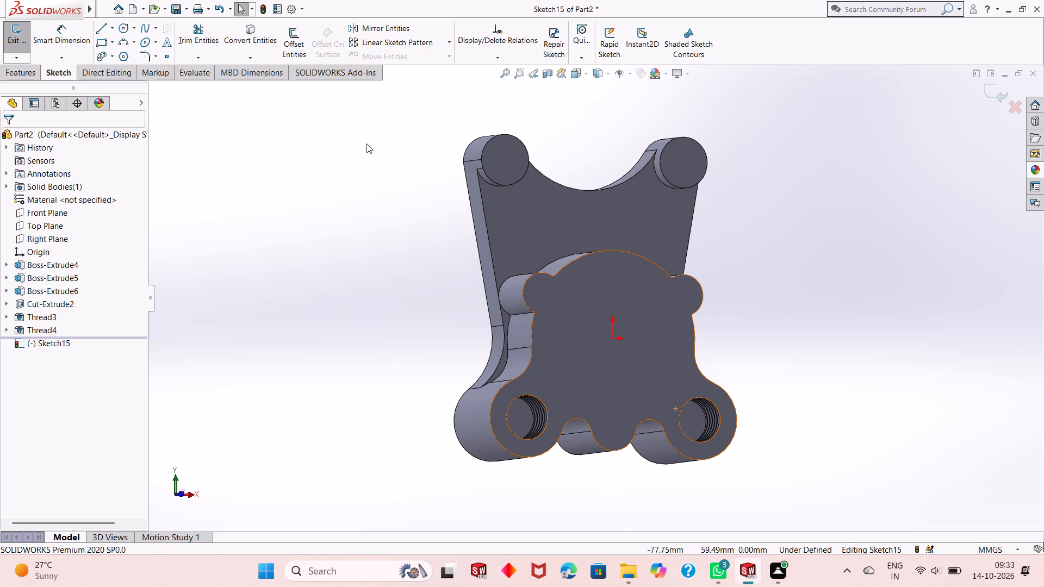
pyautogui.hotkey('ctrl', '8')
pyautogui.press('Escape')
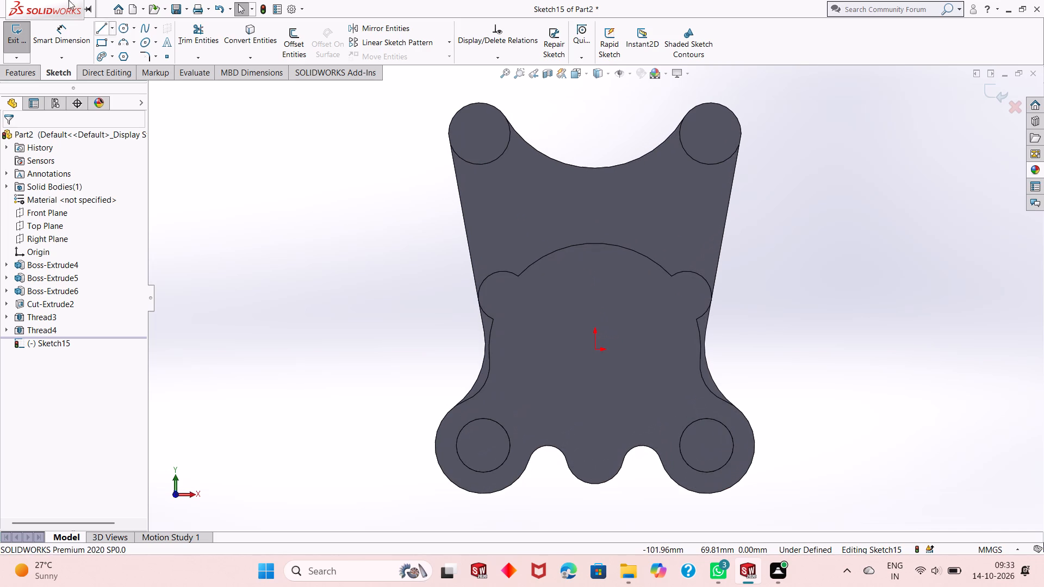
pyautogui.press('Escape')
# Sketch circles about 5.9, 5.1 and 6.5 mm in diameter at the centres of the left upper, right upper and middle lower small lobes.
pyautogui.click(123, 28)
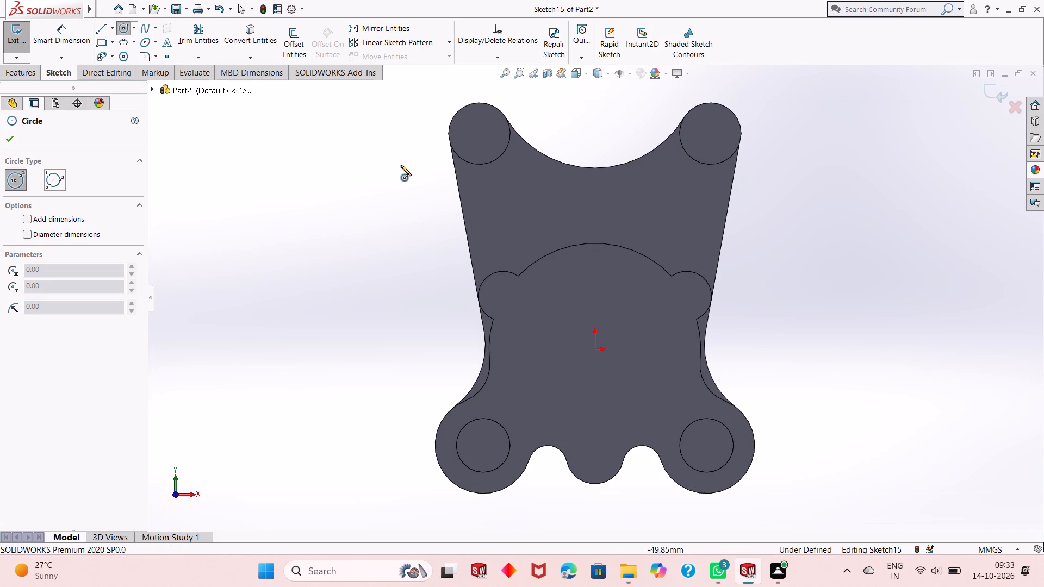
pyautogui.click(502, 295)
pyautogui.click(507, 285)
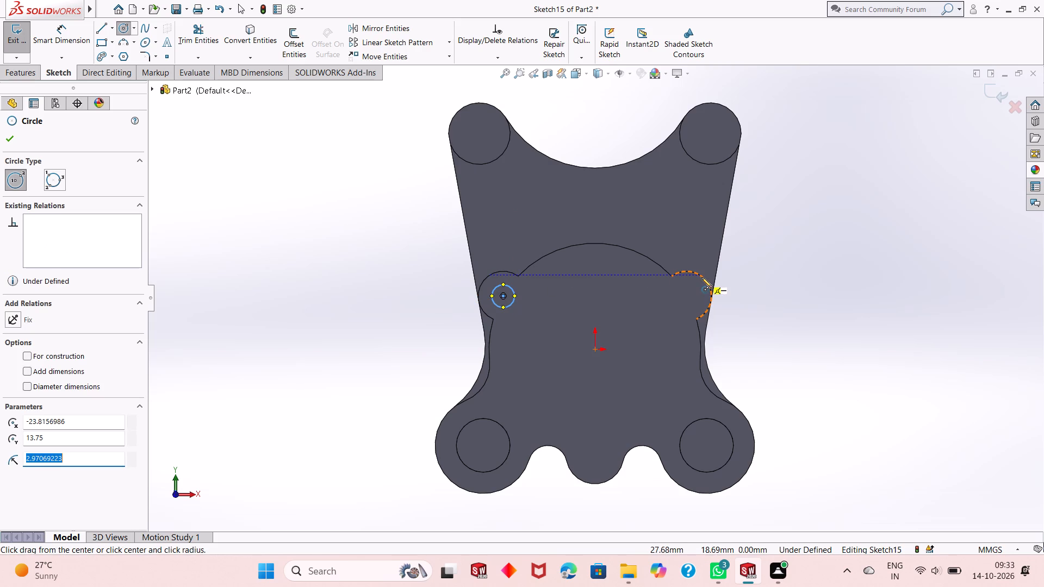
pyautogui.click(686, 294)
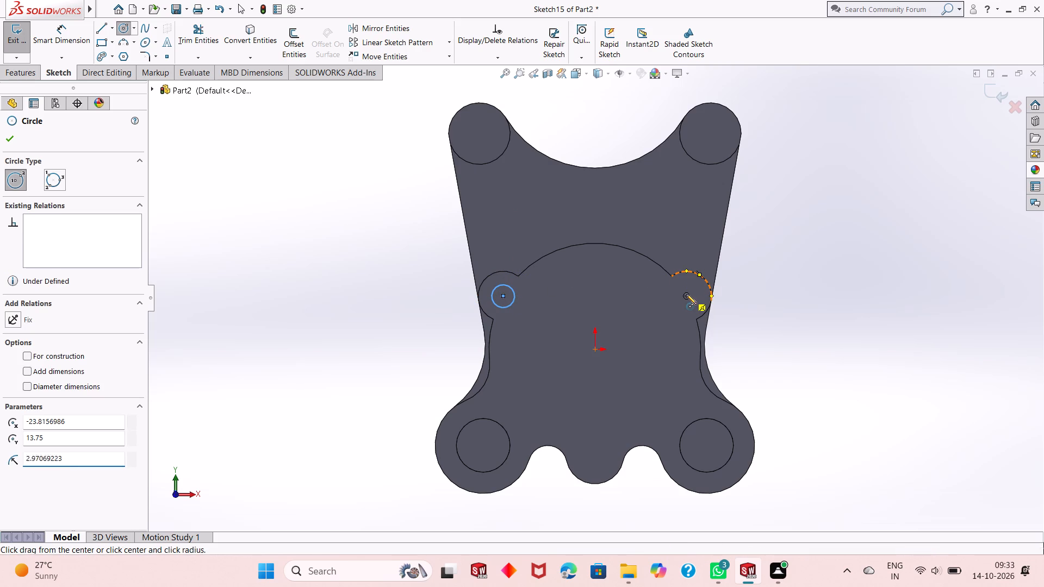
pyautogui.click(685, 306)
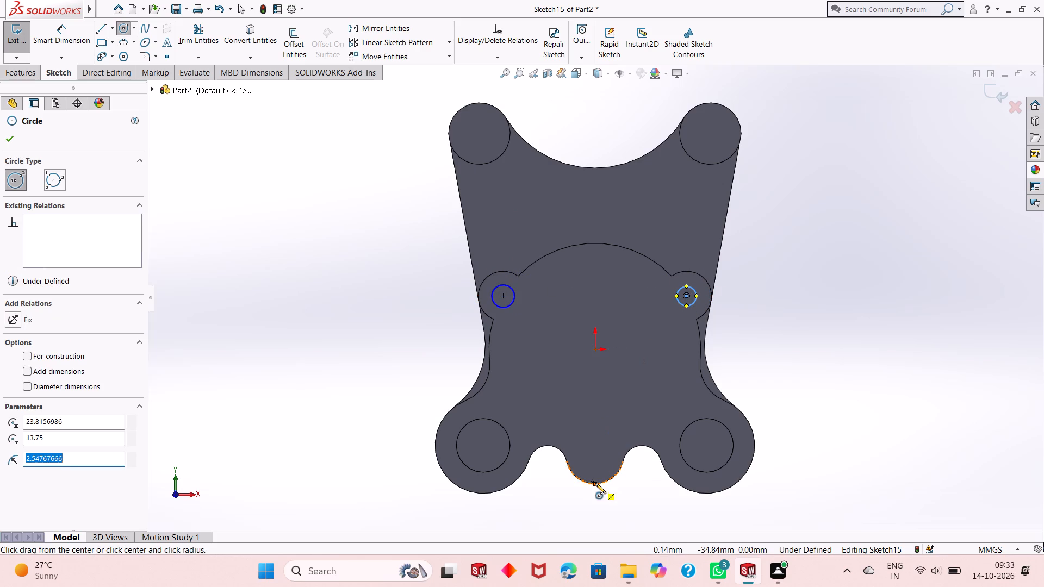
pyautogui.click(596, 453)
pyautogui.click(600, 444)
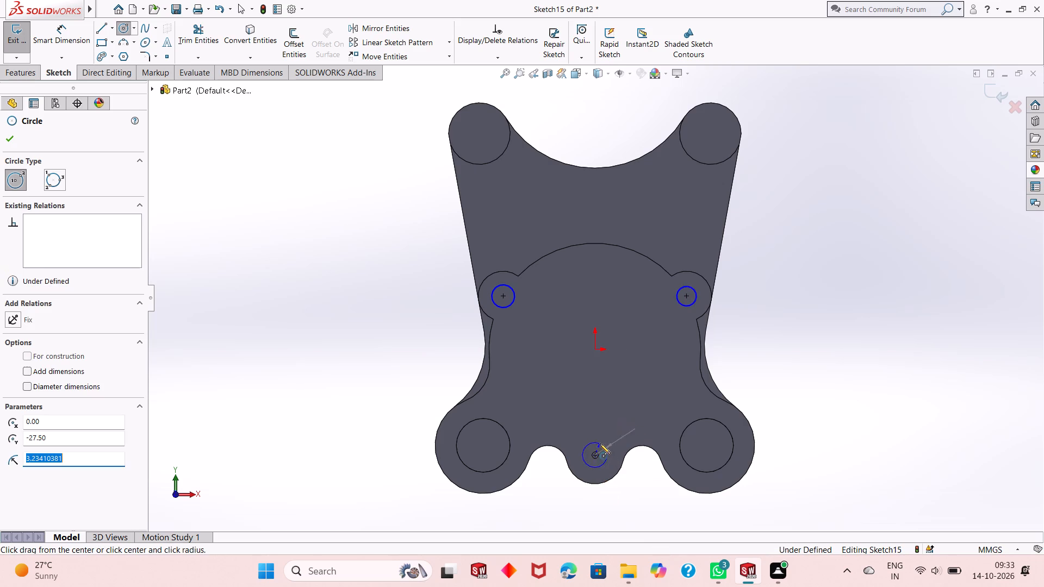
pyautogui.rightClick(248, 275)
pyautogui.click(297, 279)
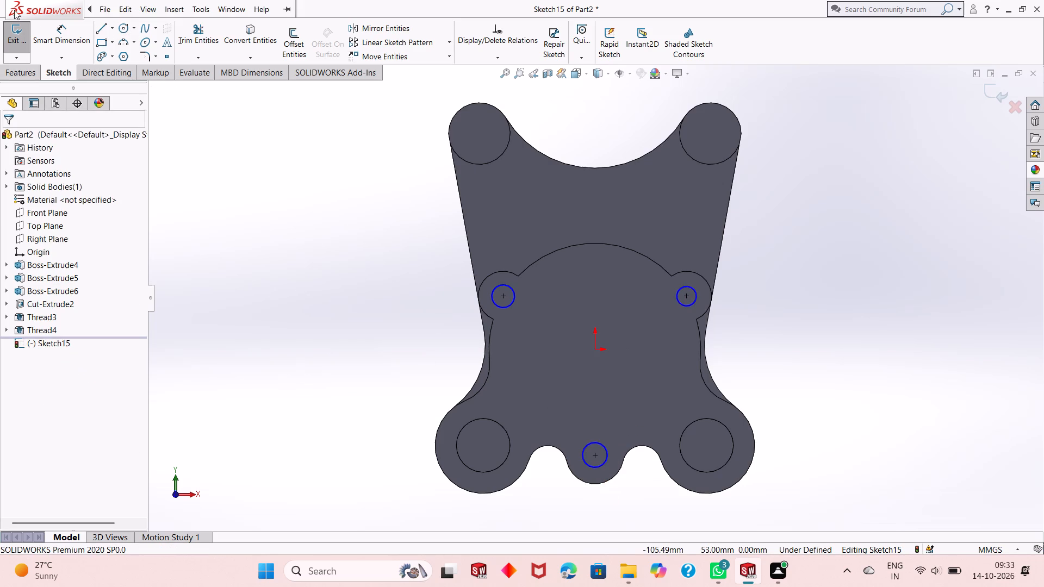
# Dimension the left upper lobe's circle to a diameter of 5 mm.
pyautogui.click(57, 33)
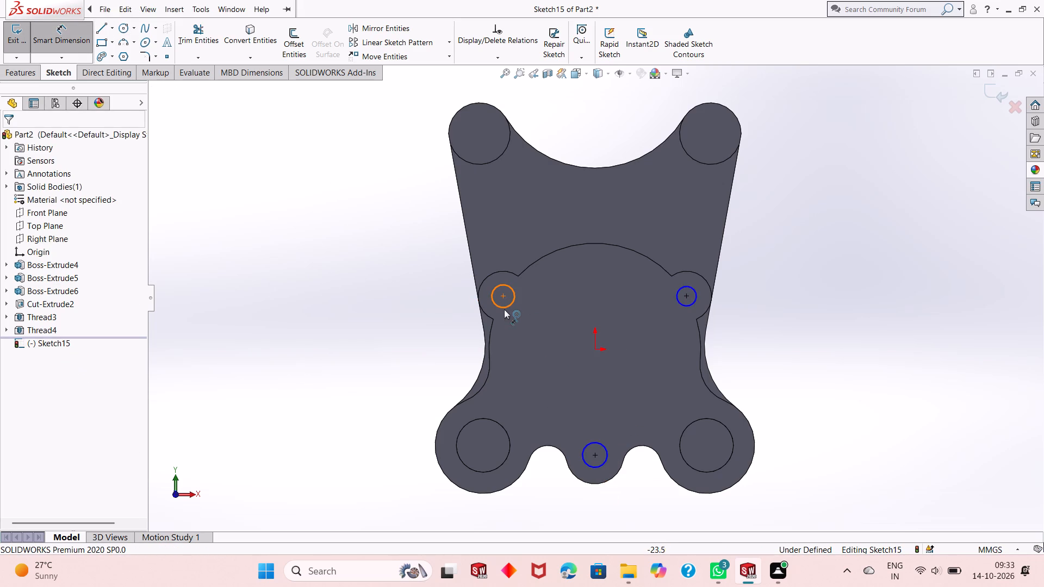
pyautogui.click(502, 307)
pyautogui.click(455, 339)
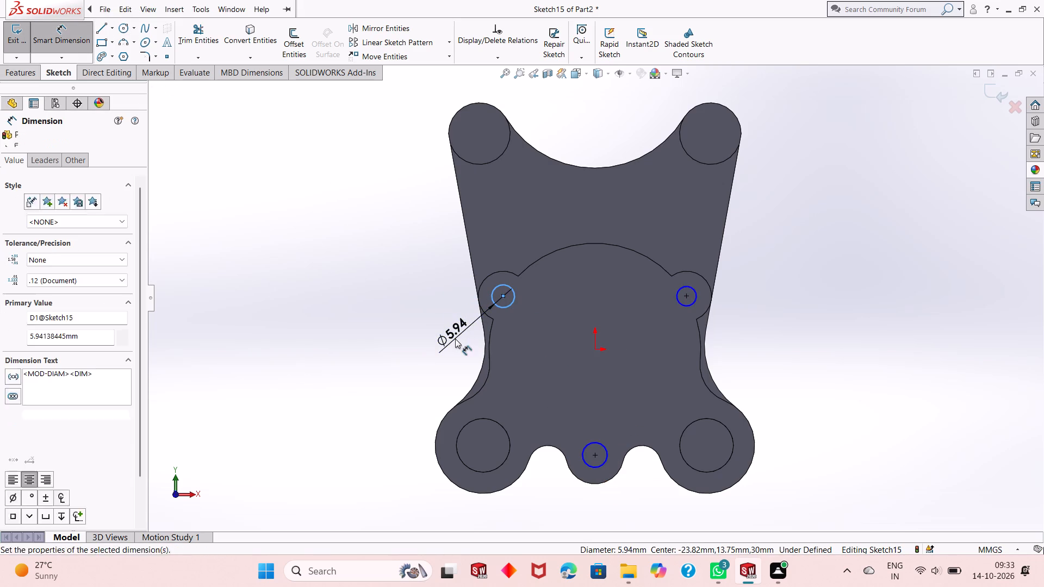
pyautogui.press('5')
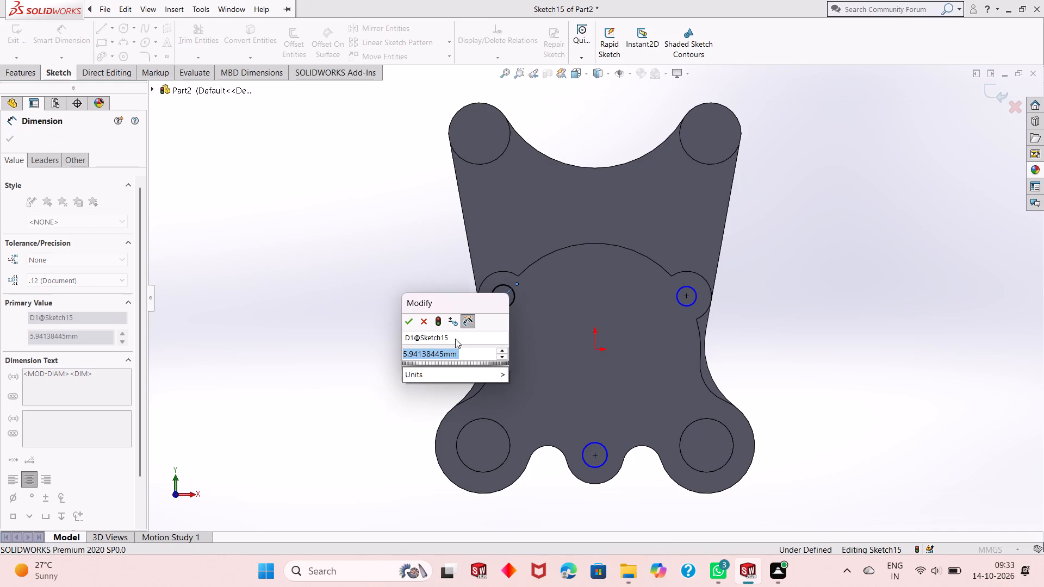
pyautogui.press('Return')
pyautogui.rightClick(333, 161)
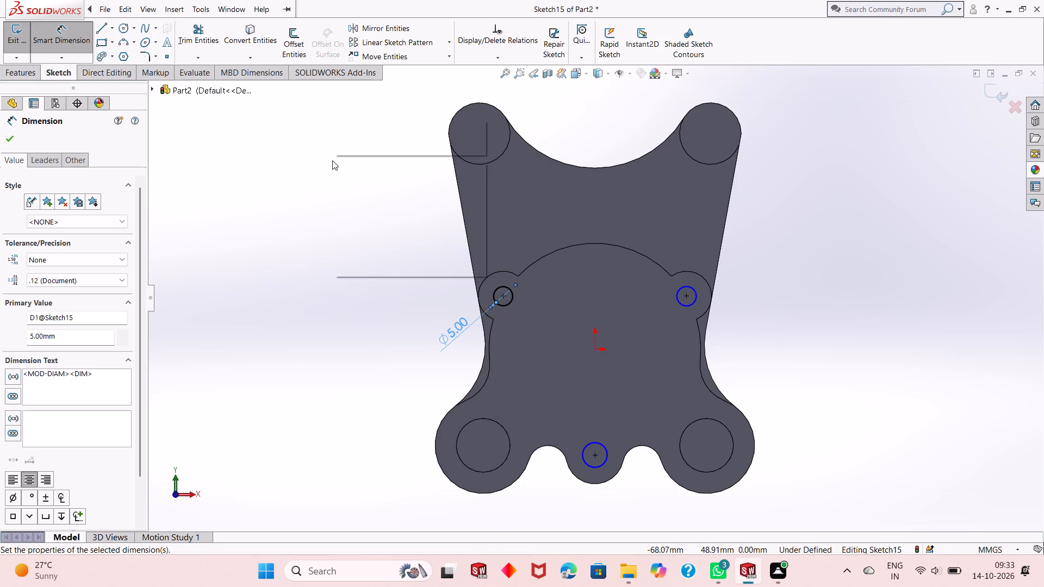
# Make the three small lobe circles equal in diameter with an Equal relation.
pyautogui.click(351, 194)
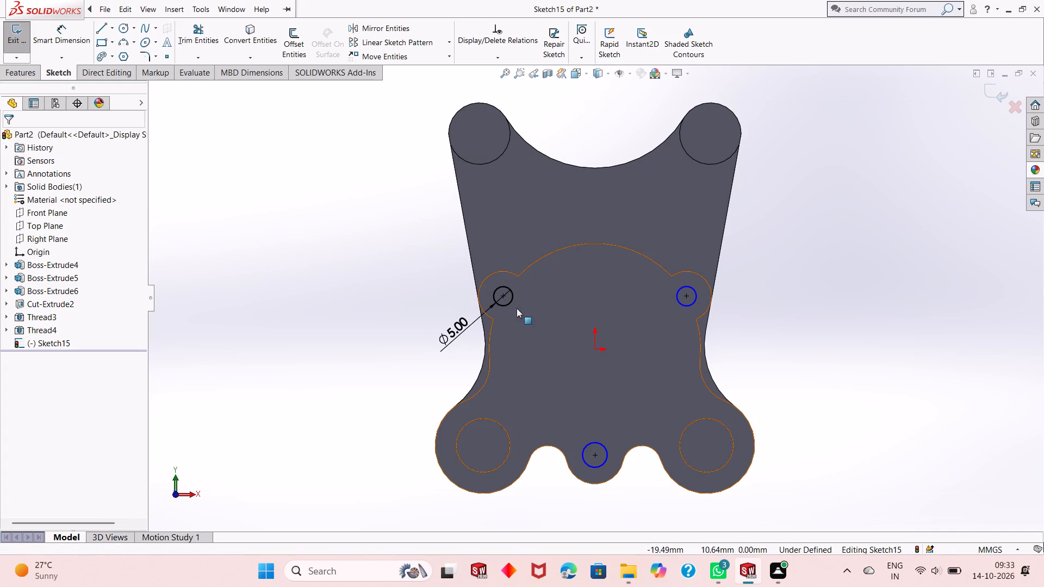
pyautogui.click(505, 304)
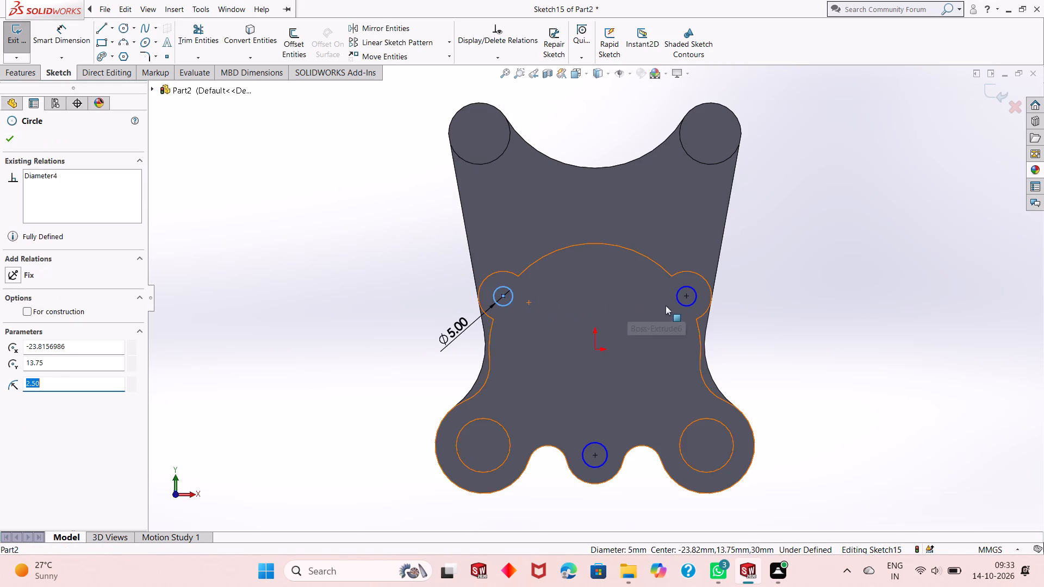
pyautogui.keyDown('ctrl'); pyautogui.click(684, 307); pyautogui.keyUp('ctrl')
pyautogui.keyDown('ctrl'); pyautogui.click(596, 442); pyautogui.keyUp('ctrl')
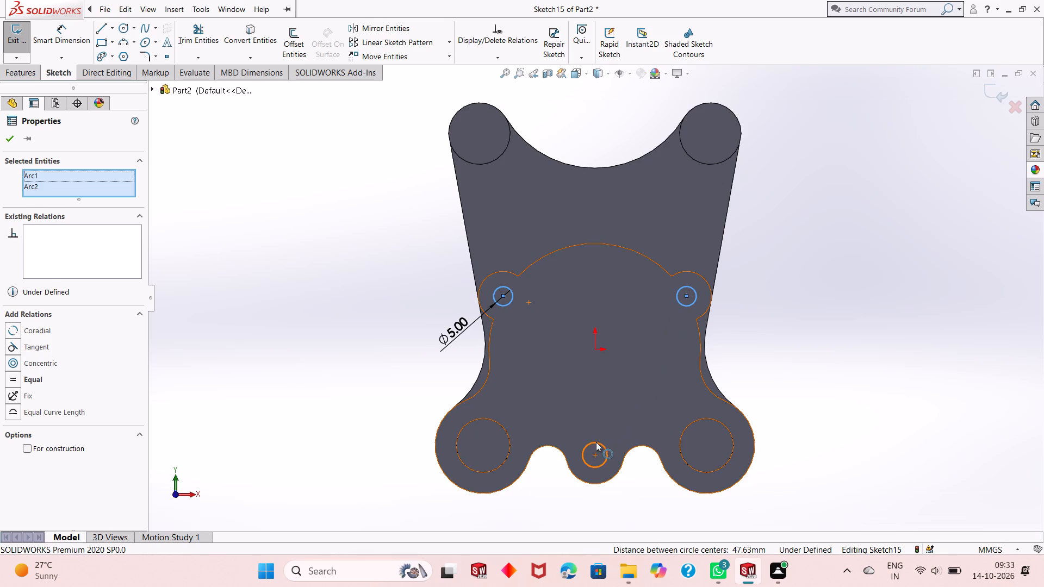
pyautogui.click(657, 393)
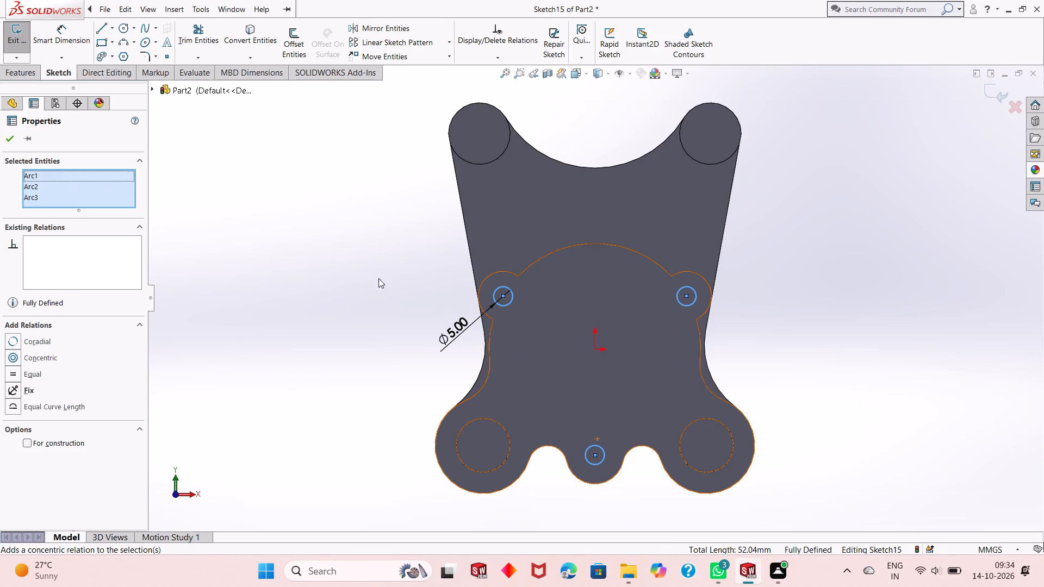
pyautogui.click(9, 134)
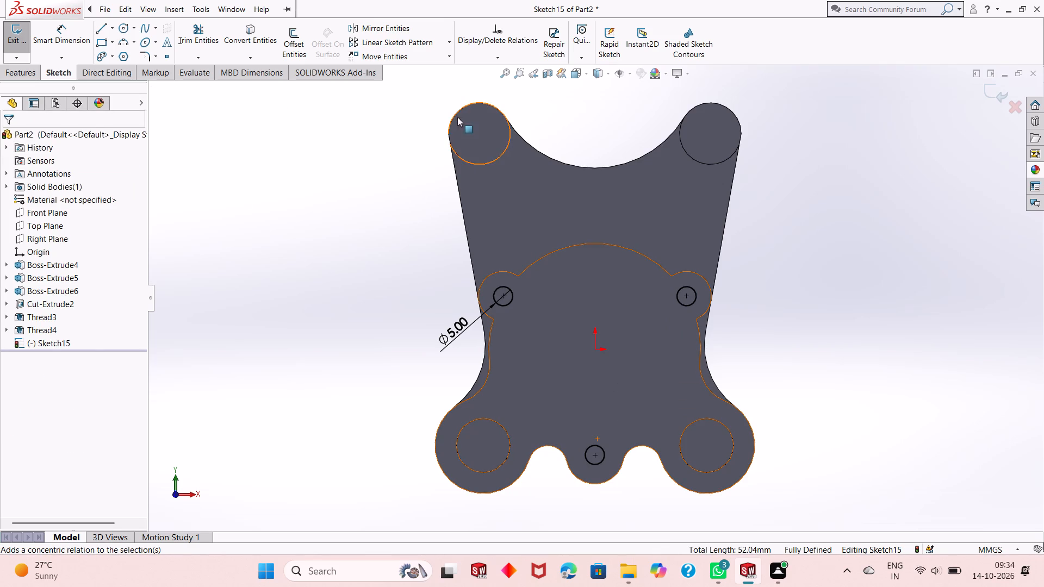
# Cut-extrude the three small lobe circles into the boss as a blind cut 20 mm deep.
pyautogui.click(15, 65)
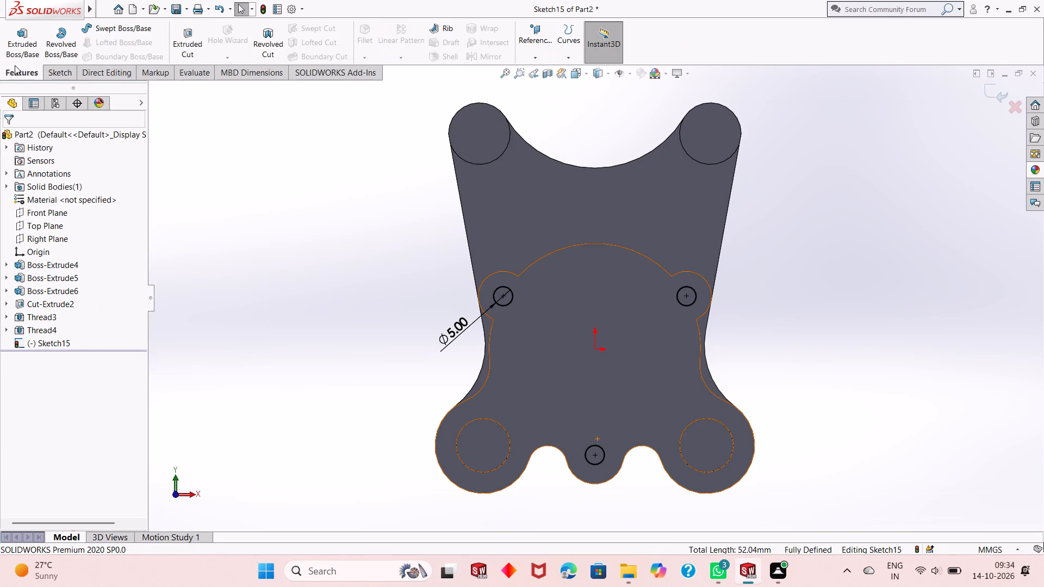
pyautogui.click(173, 39)
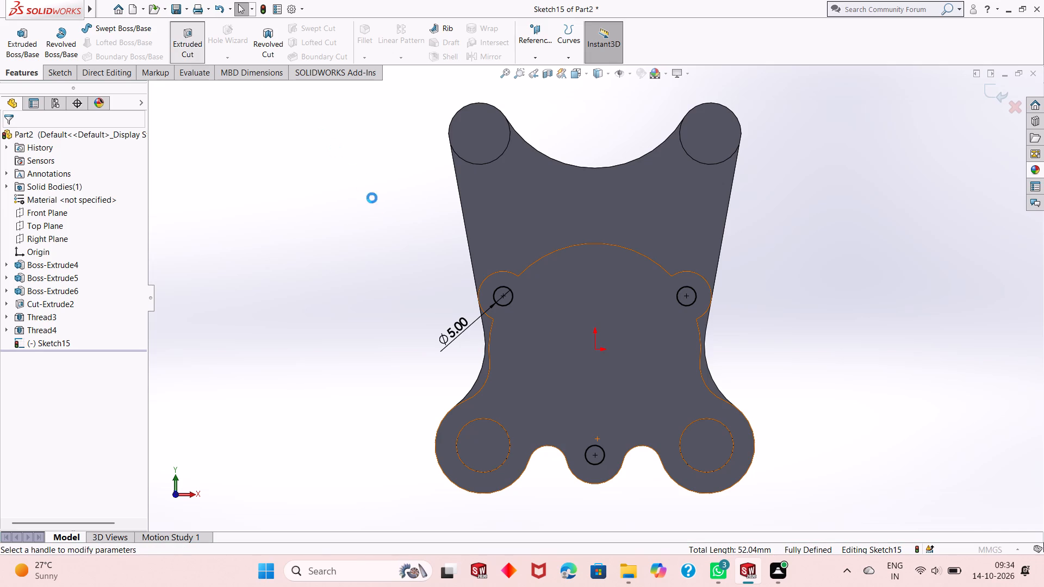
pyautogui.moveTo(415, 249); pyautogui.dragTo(544, 352, button='middle')
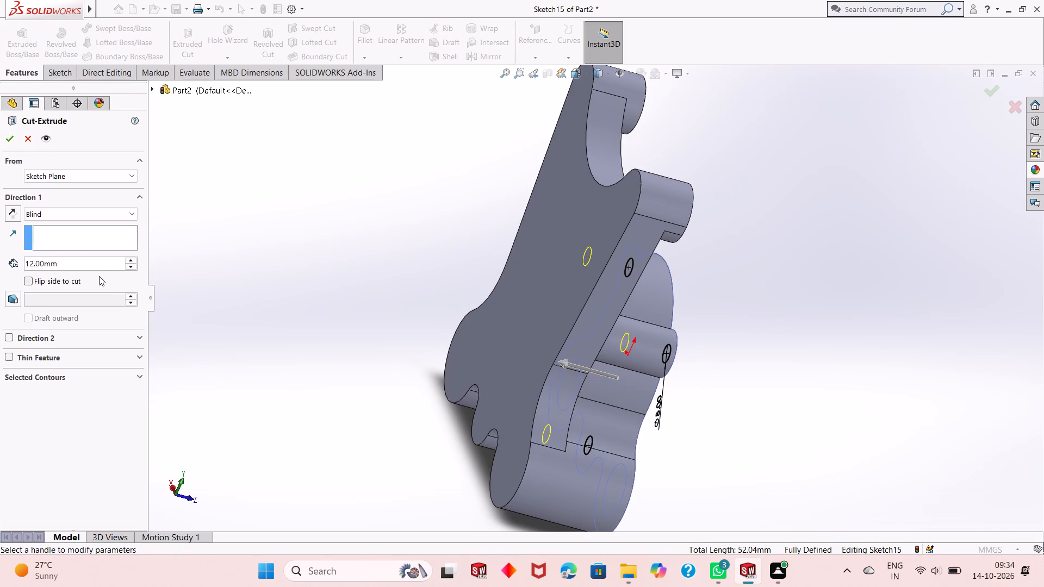
pyautogui.doubleClick(86, 264)
pyautogui.write('20')
pyautogui.press('Return')
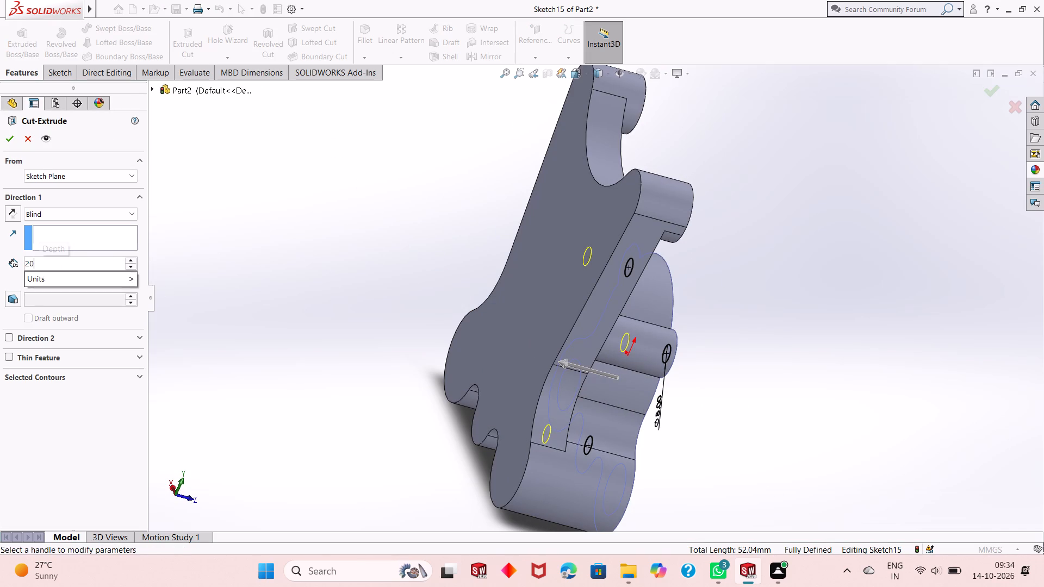
pyautogui.click(9, 138)
pyautogui.scroll(2, 509, 300)
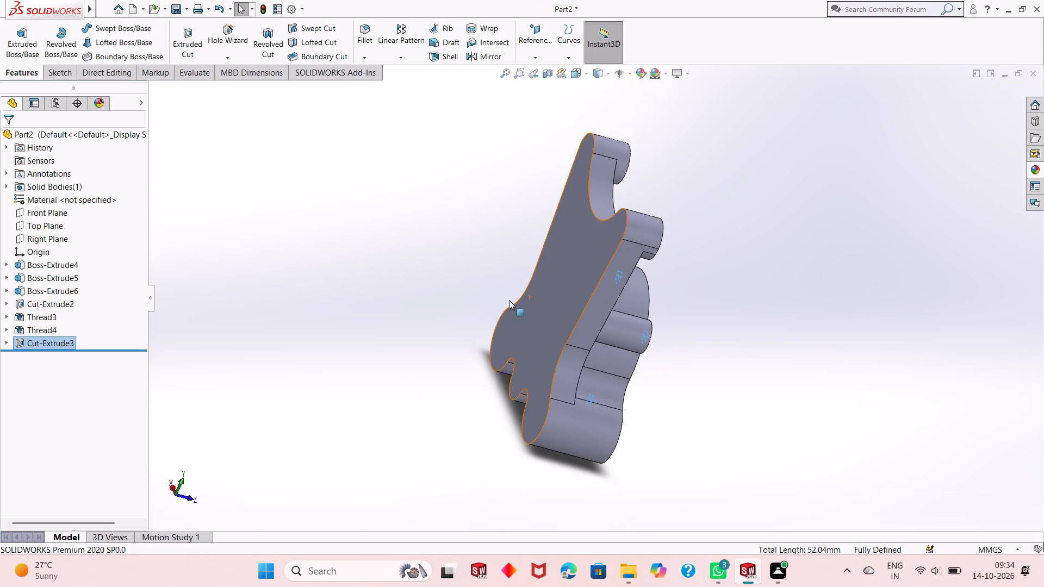
pyautogui.moveTo(513, 301); pyautogui.dragTo(410, 264, button='middle')
pyautogui.press('Escape')
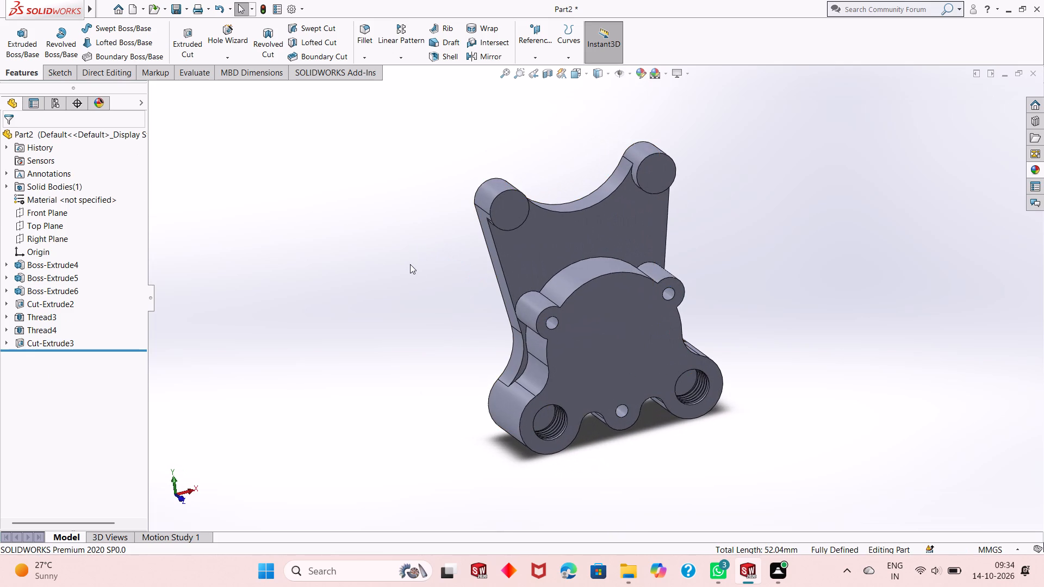
# Start a new Thread feature and look through the available Metric Tap sizes for the small lobe holes.
pyautogui.moveTo(507, 329); pyautogui.dragTo(509, 295, button='middle')
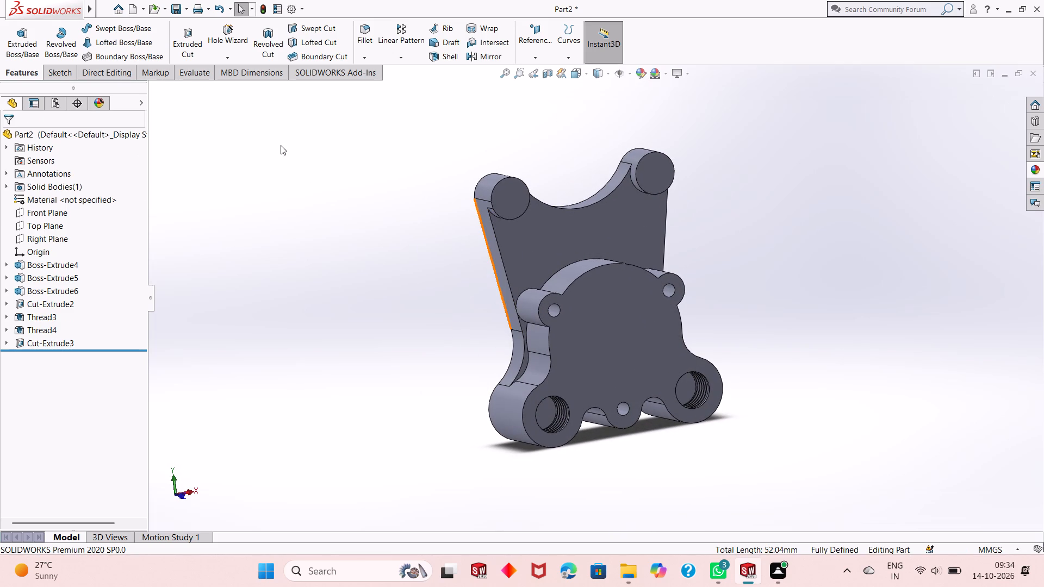
pyautogui.click(227, 54)
pyautogui.click(227, 103)
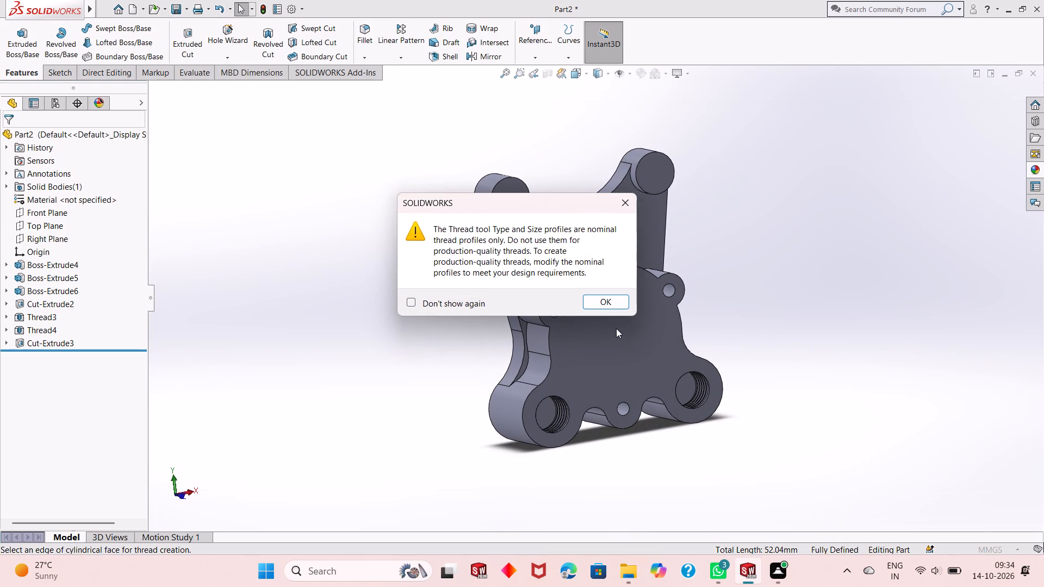
pyautogui.click(616, 302)
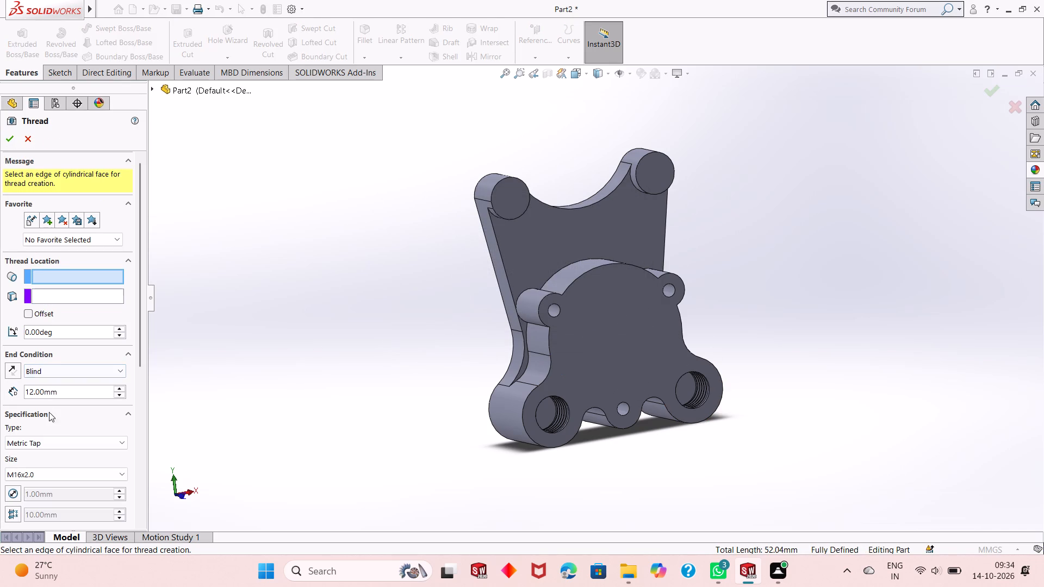
pyautogui.click(55, 477)
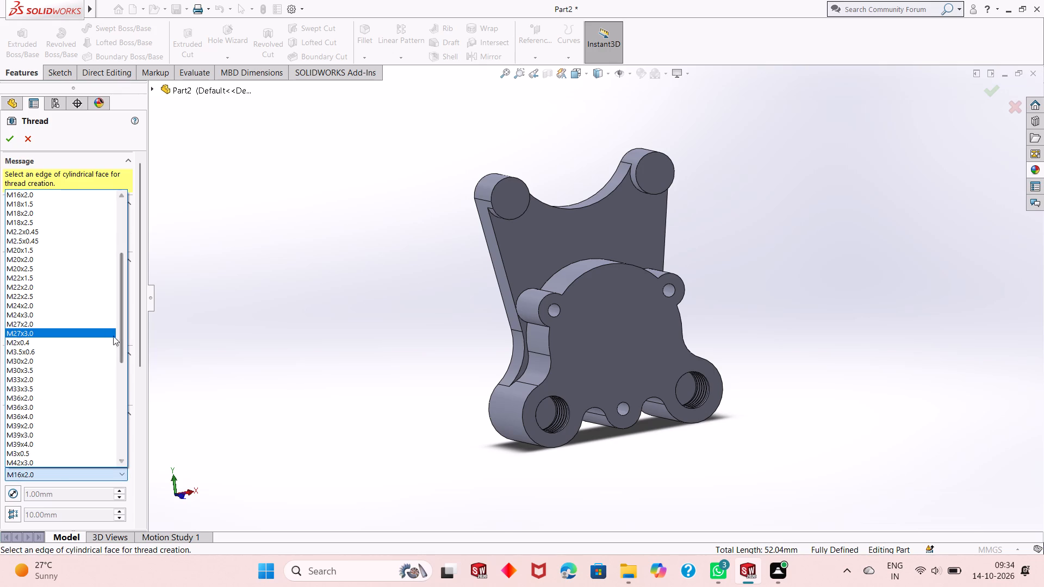
pyautogui.scroll(2, 77, 307)
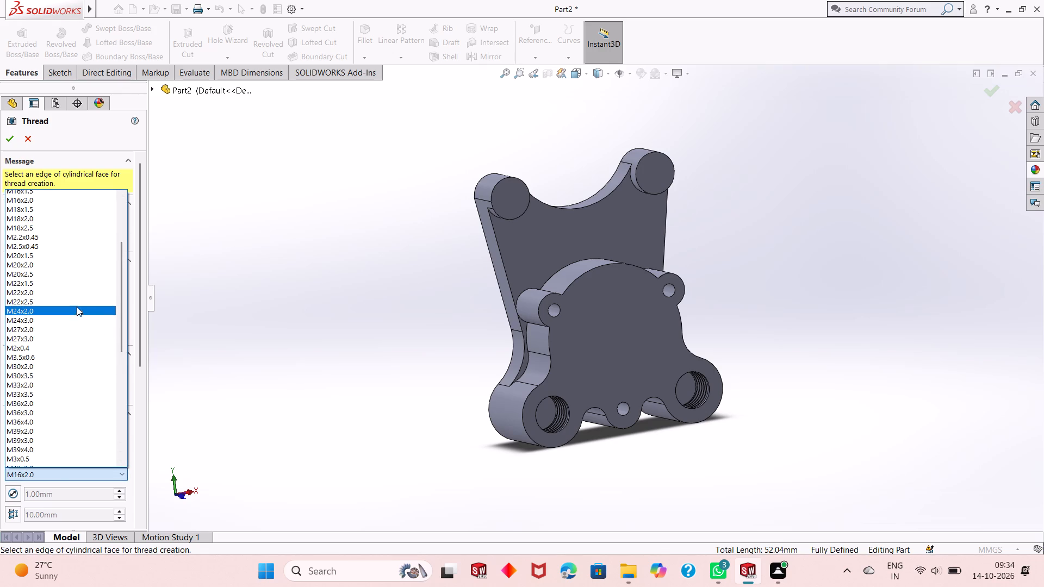
pyautogui.scroll(20, 77, 307)
pyautogui.scroll(3, 77, 307)
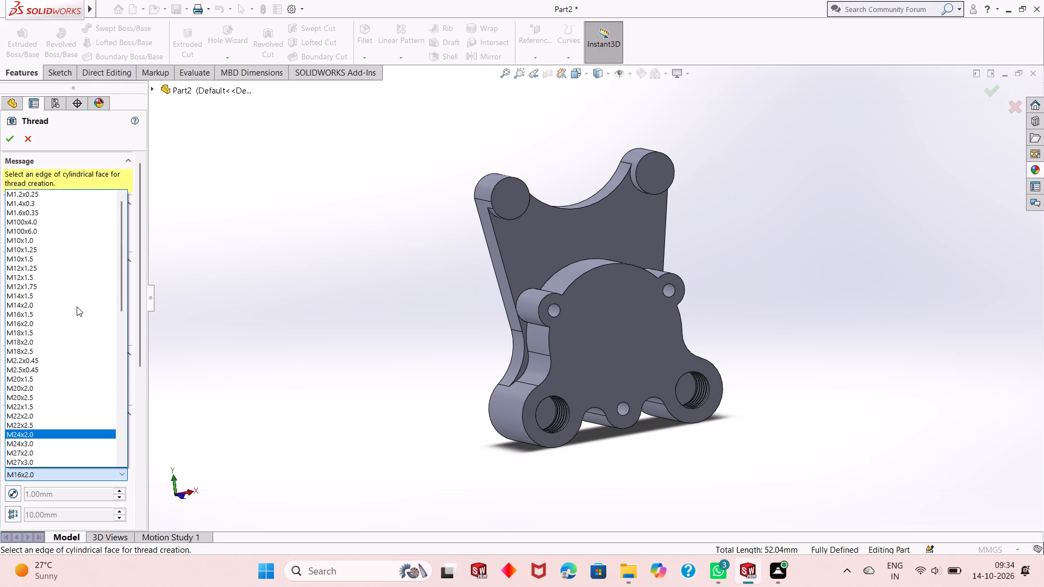
pyautogui.scroll(1, 77, 307)
pyautogui.scroll(-2, 77, 307)
pyautogui.scroll(2, 77, 307)
pyautogui.scroll(2, 24, 260)
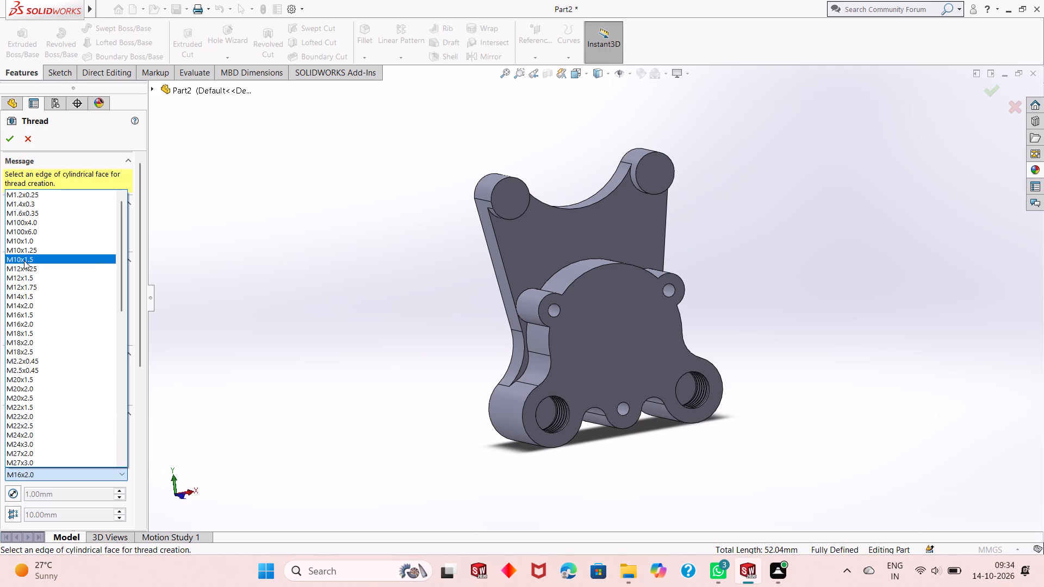
pyautogui.scroll(2, 24, 260)
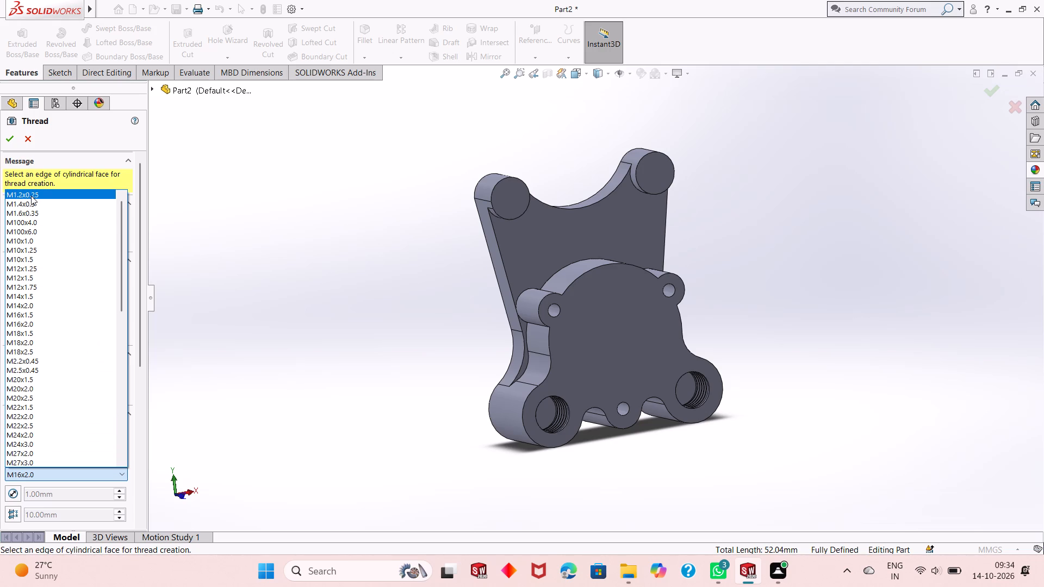
pyautogui.scroll(6, 40, 251)
pyautogui.scroll(-11, 41, 252)
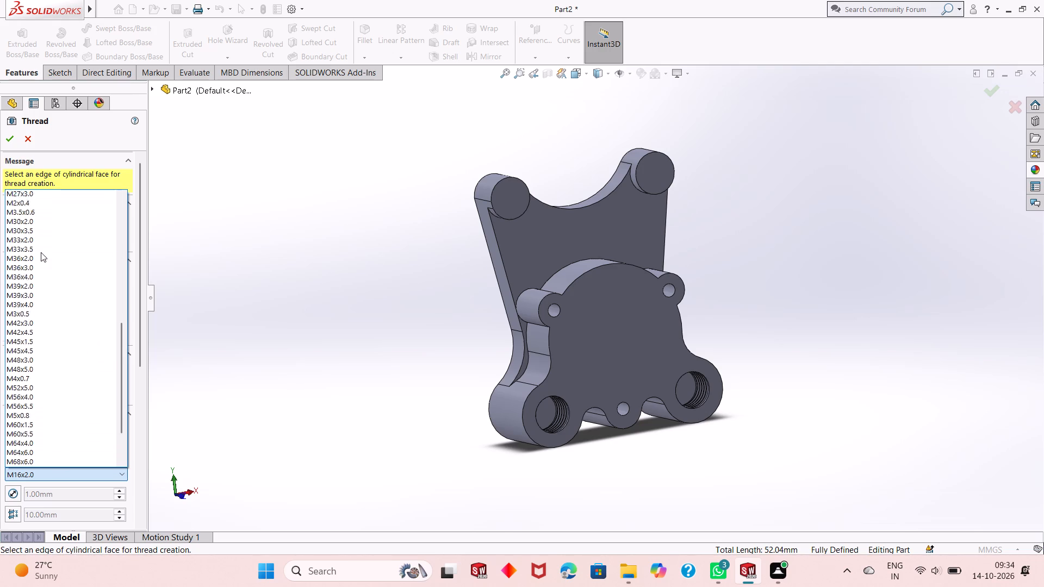
pyautogui.scroll(-1, 41, 252)
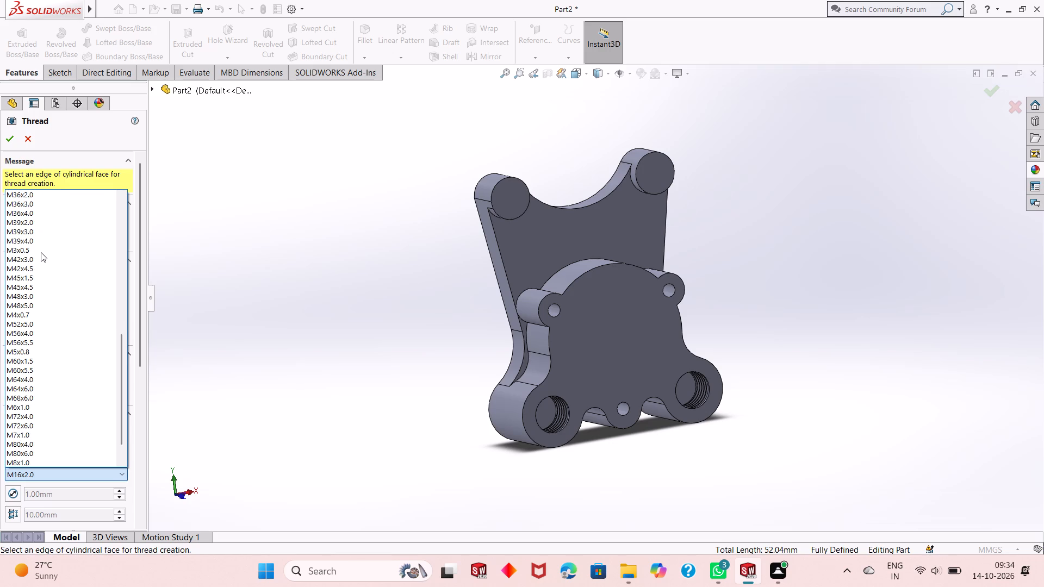
pyautogui.scroll(-15, 41, 252)
pyautogui.scroll(9, 41, 252)
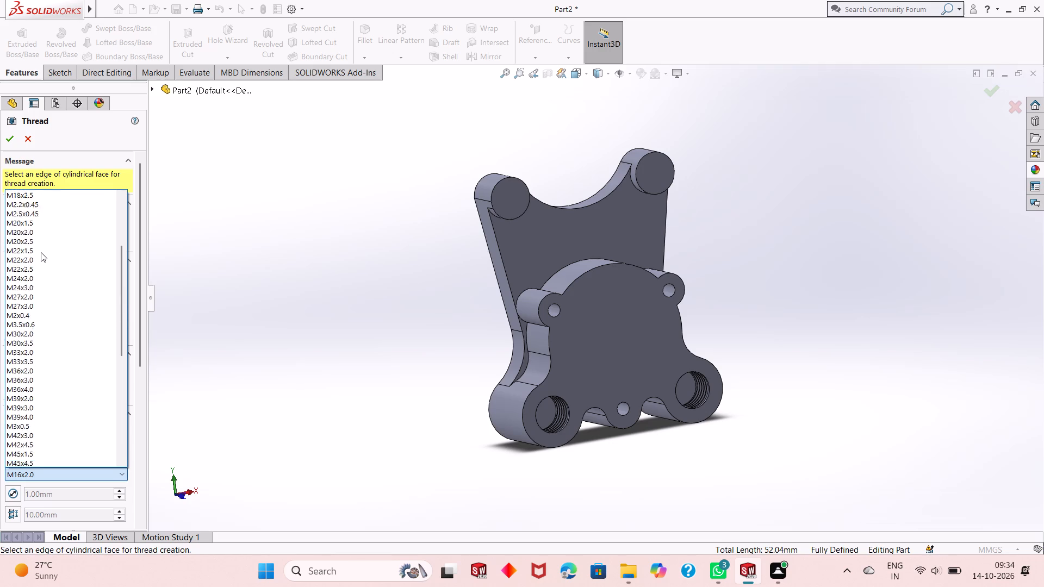
pyautogui.scroll(6, 41, 252)
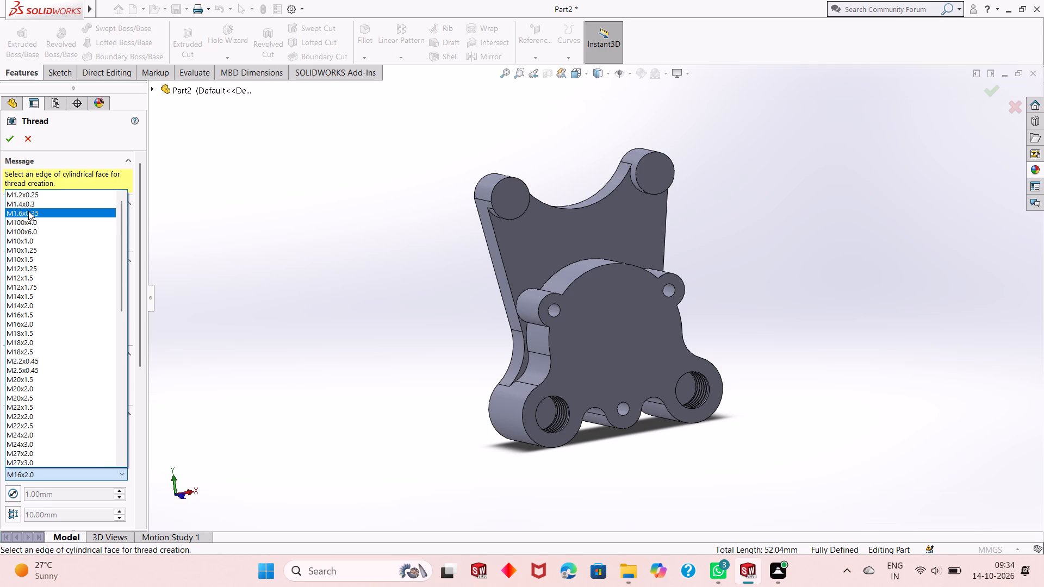
pyautogui.scroll(4, 28, 211)
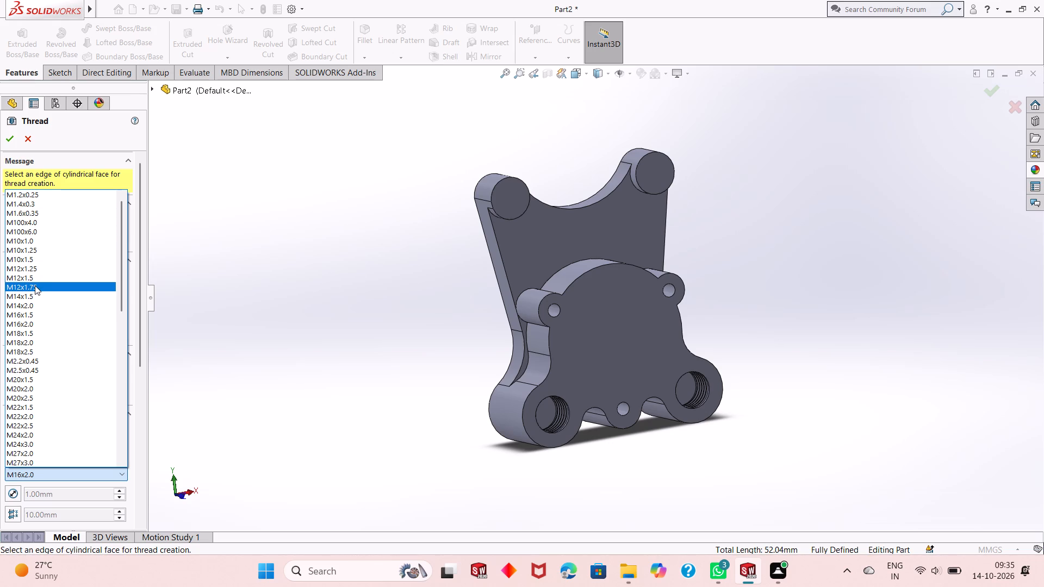
pyautogui.click(127, 163)
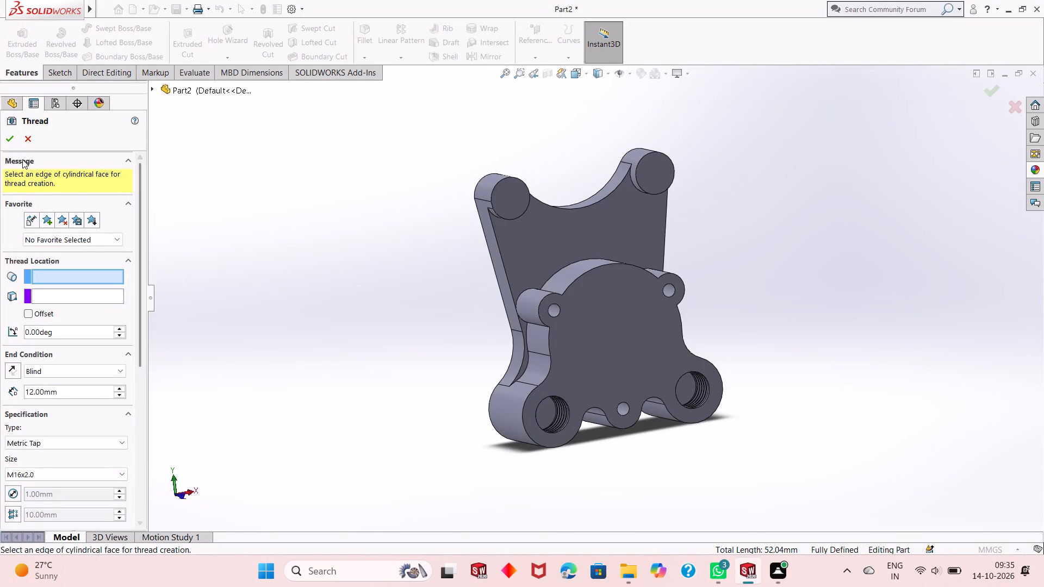
pyautogui.scroll(-3, 139, 361)
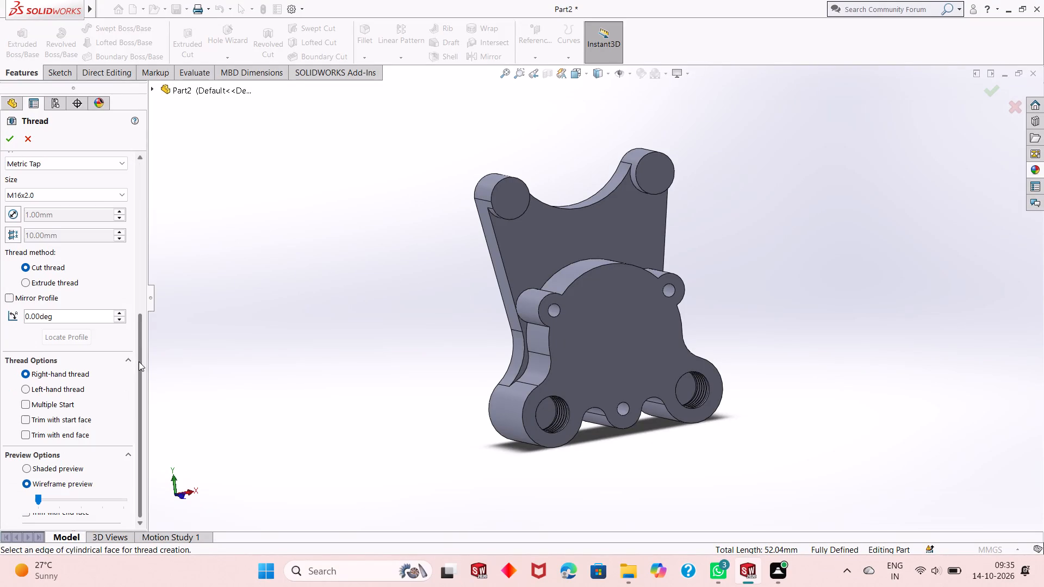
pyautogui.scroll(3, 139, 361)
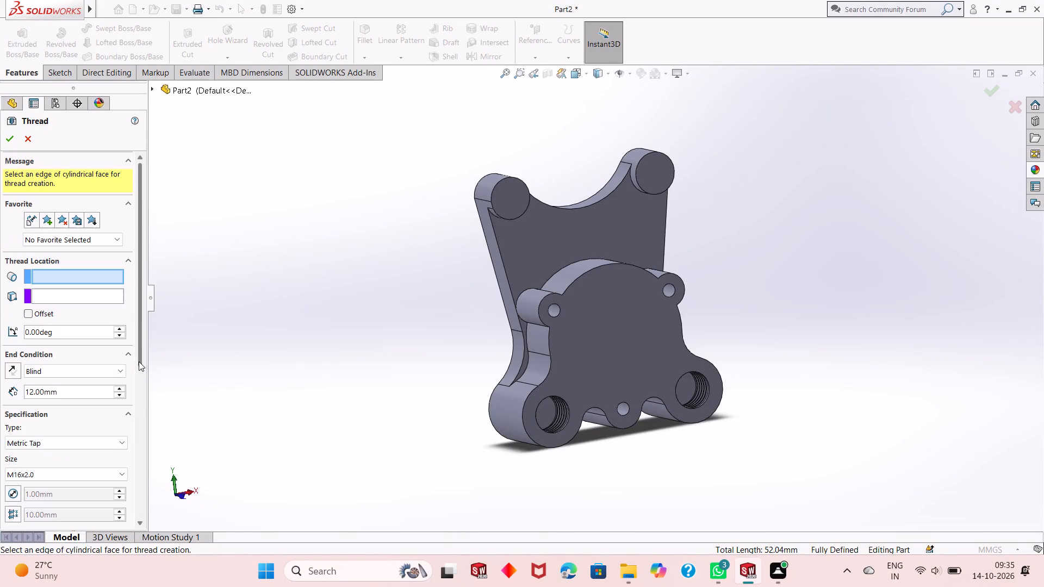
# Try the Inch Die and Inch Tap thread types, ending with the type set to Metric Die.
pyautogui.click(73, 441)
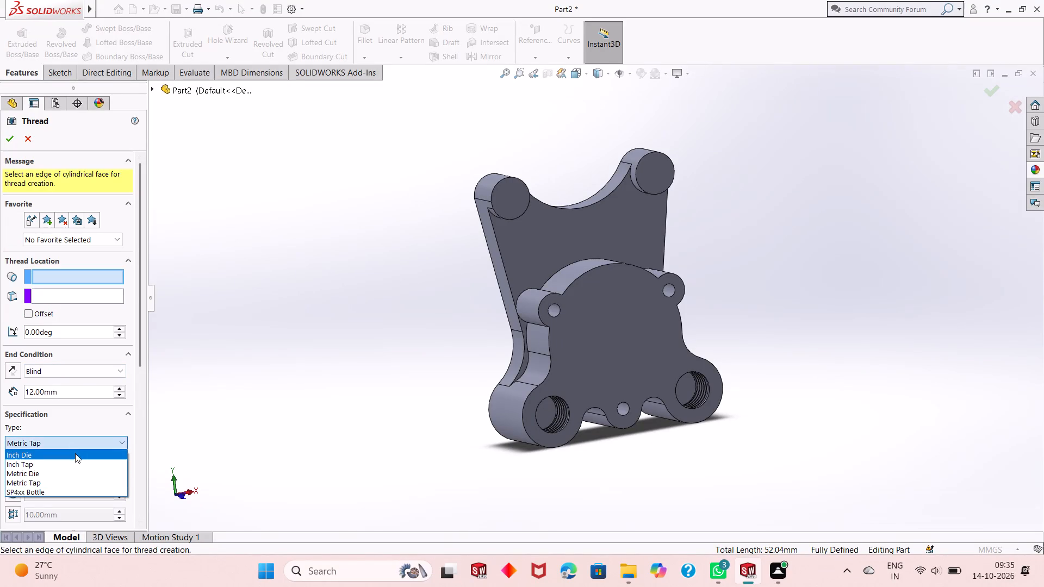
pyautogui.click(69, 454)
pyautogui.click(67, 442)
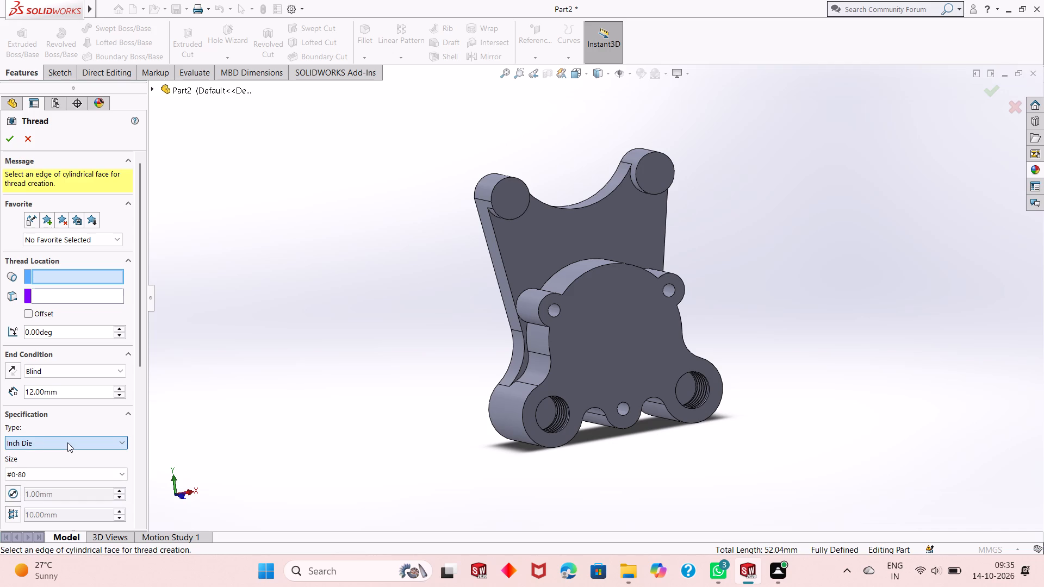
pyautogui.click(72, 461)
pyautogui.click(78, 442)
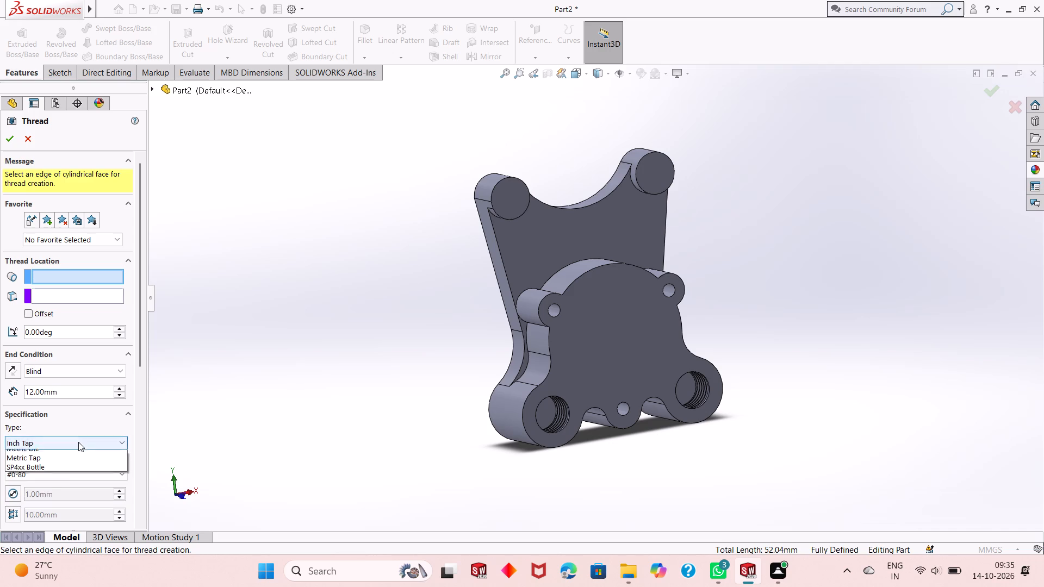
pyautogui.click(90, 473)
# Look through the Metric Die and Metric Tap size lists for a thread that suits the small lobe holes.
pyautogui.click(82, 471)
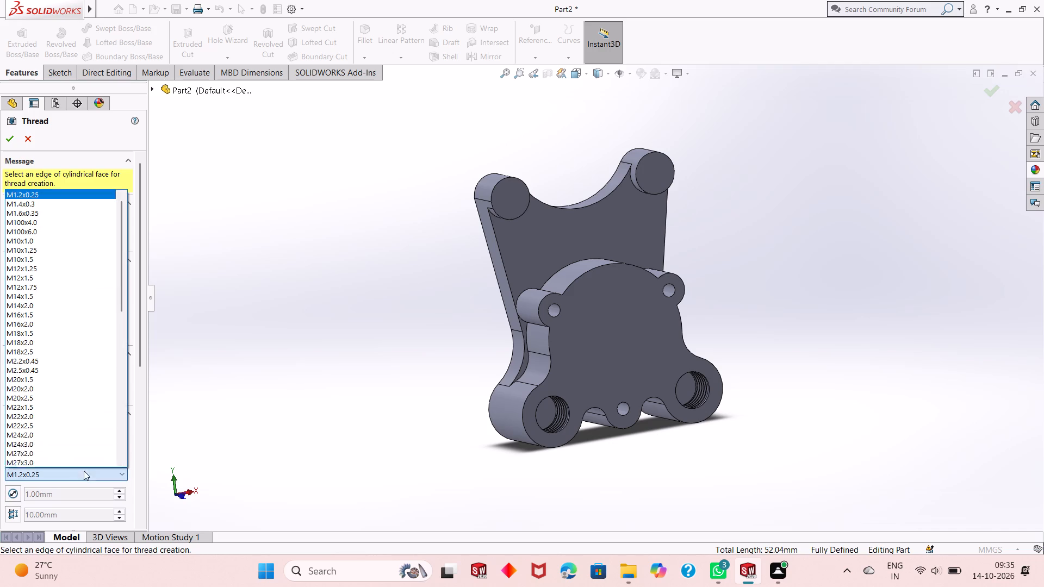
pyautogui.scroll(16, 51, 273)
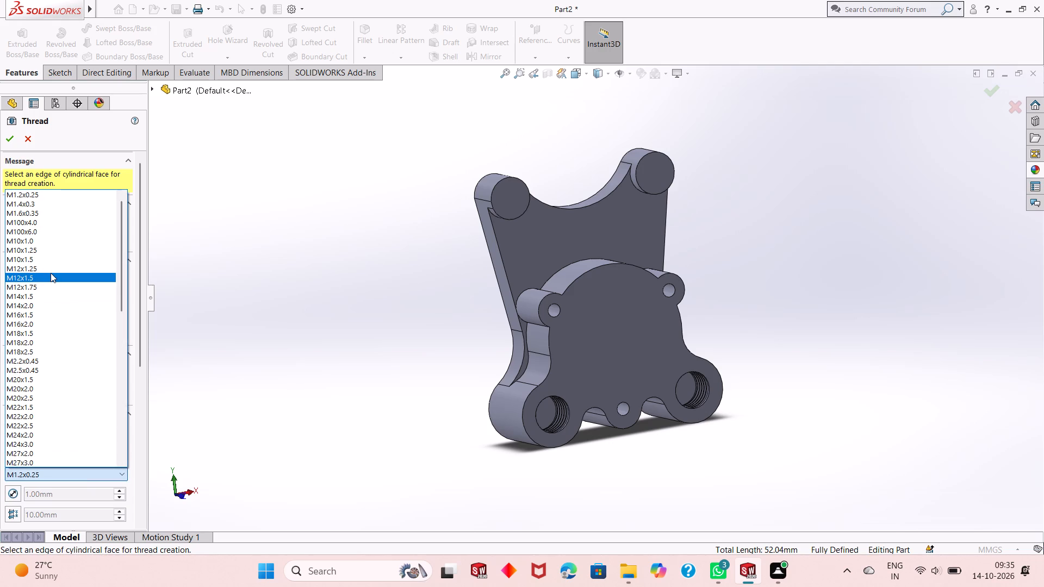
pyautogui.scroll(9, 51, 273)
pyautogui.scroll(-1, 51, 273)
pyautogui.scroll(7, 51, 273)
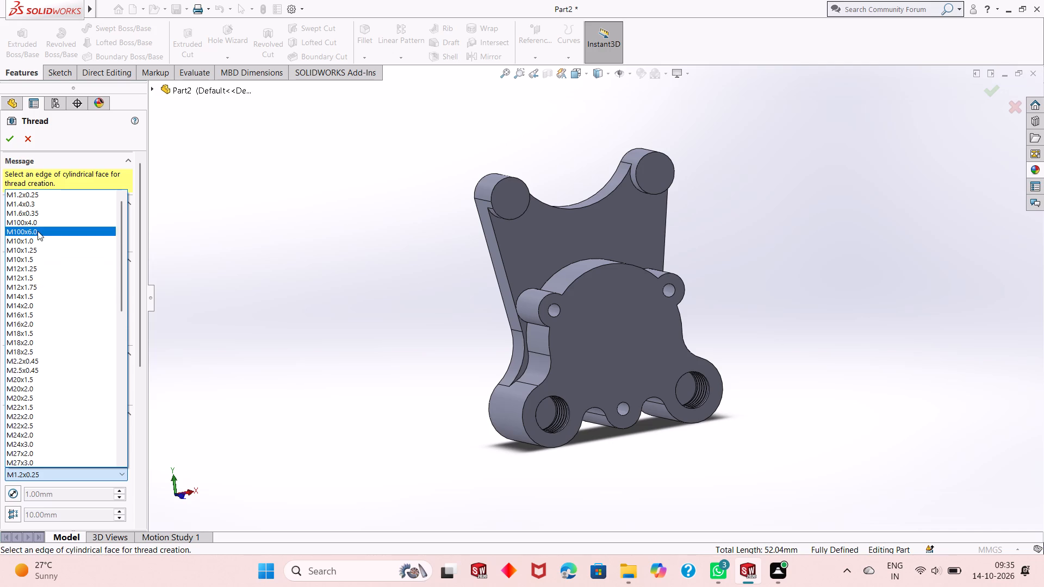
pyautogui.click(68, 471)
pyautogui.click(57, 442)
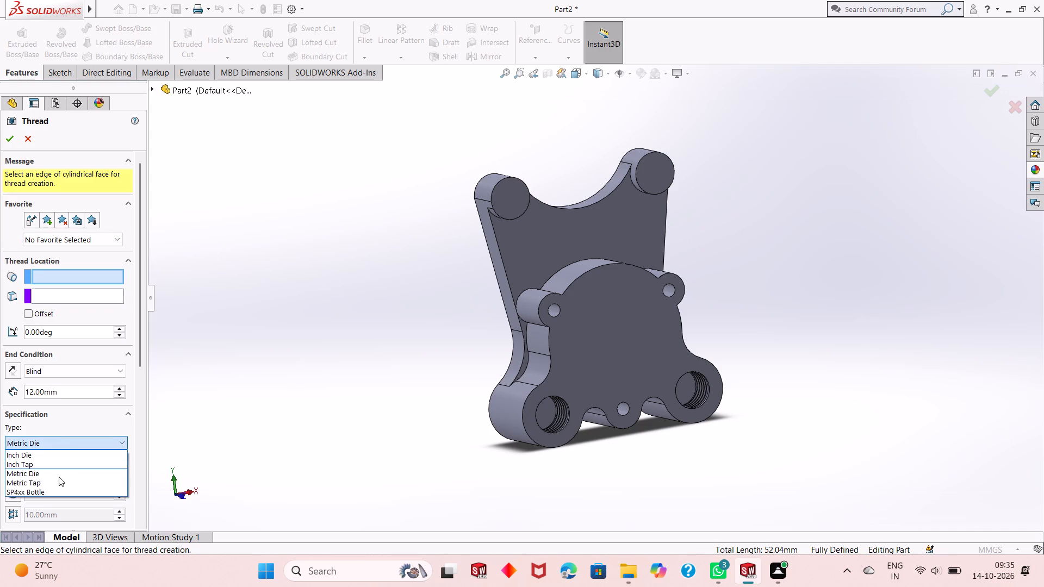
pyautogui.click(59, 482)
pyautogui.click(61, 476)
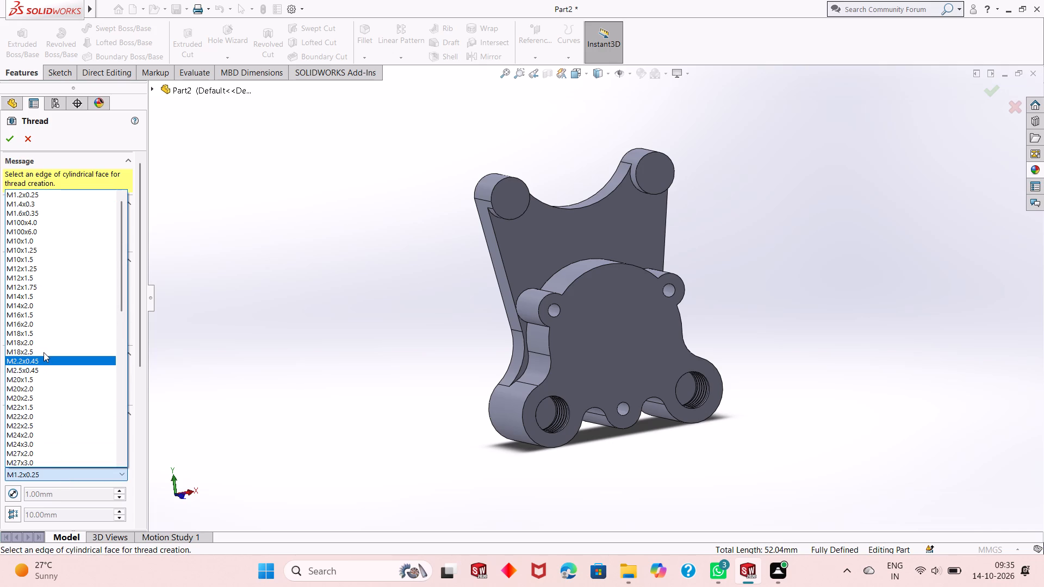
pyautogui.scroll(9, 43, 352)
pyautogui.scroll(-3, 43, 352)
pyautogui.scroll(4, 43, 352)
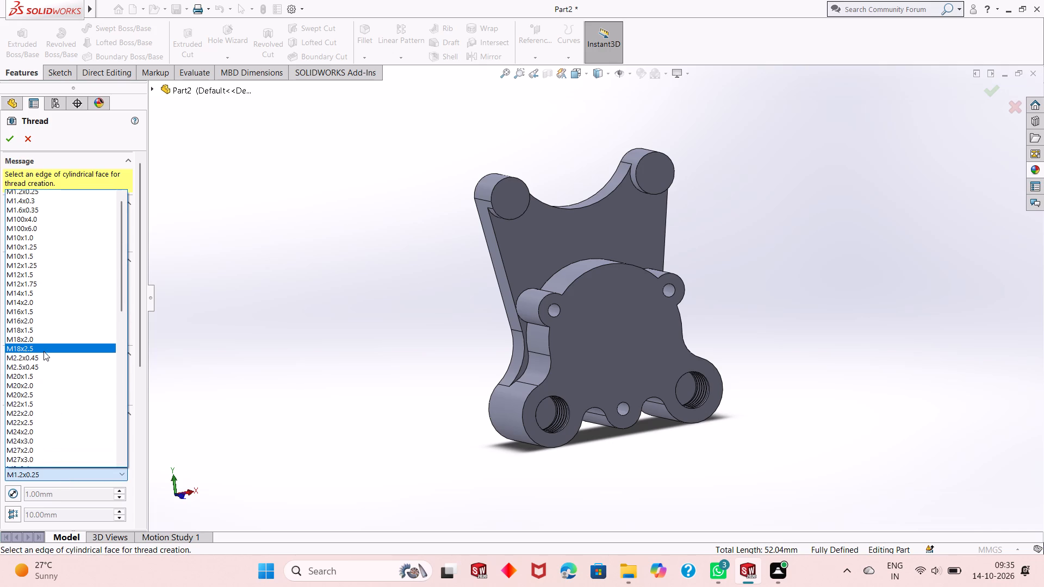
pyautogui.scroll(-4, 43, 351)
pyautogui.scroll(5, 43, 351)
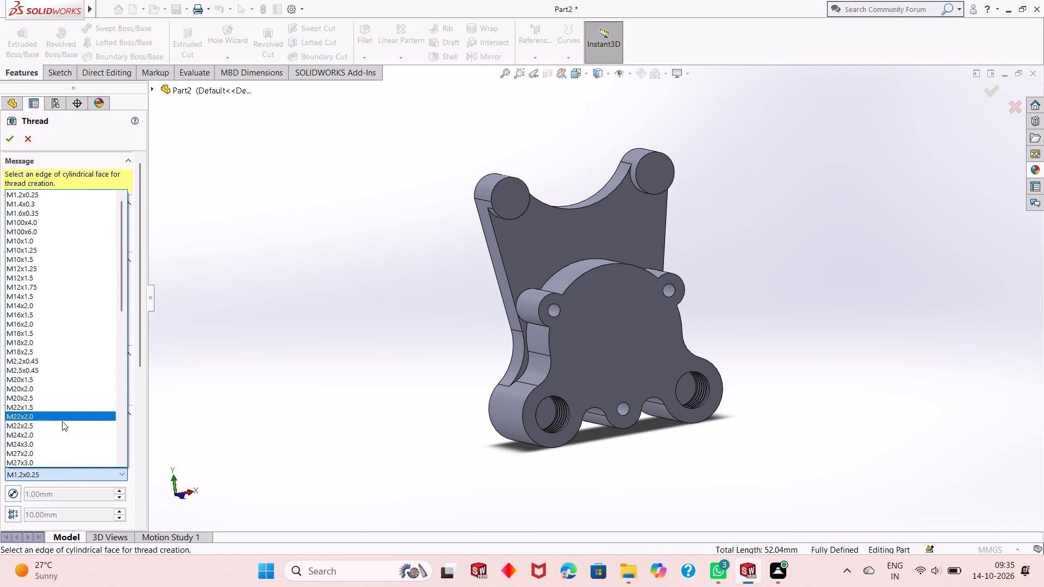
pyautogui.click(67, 478)
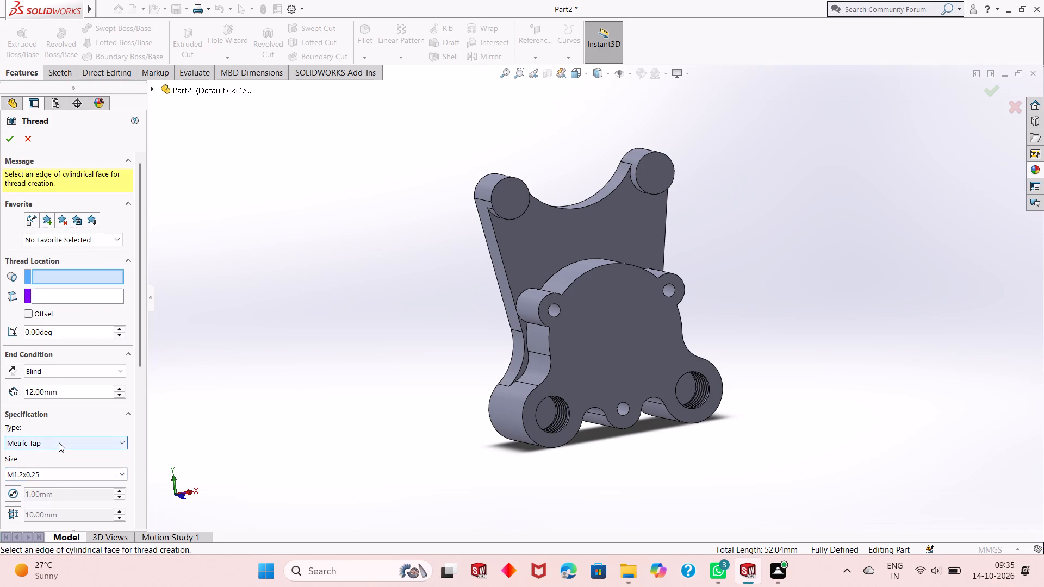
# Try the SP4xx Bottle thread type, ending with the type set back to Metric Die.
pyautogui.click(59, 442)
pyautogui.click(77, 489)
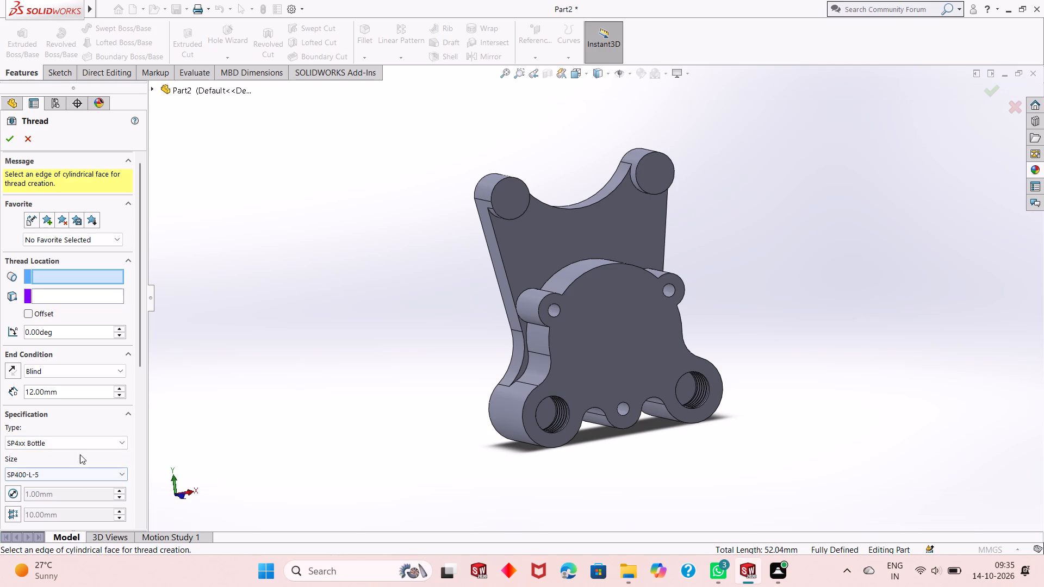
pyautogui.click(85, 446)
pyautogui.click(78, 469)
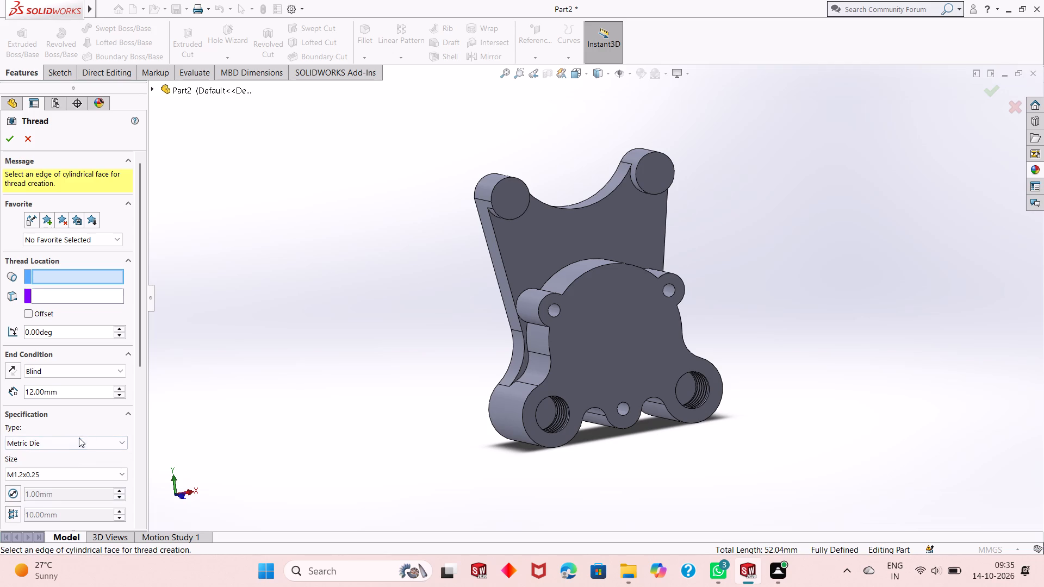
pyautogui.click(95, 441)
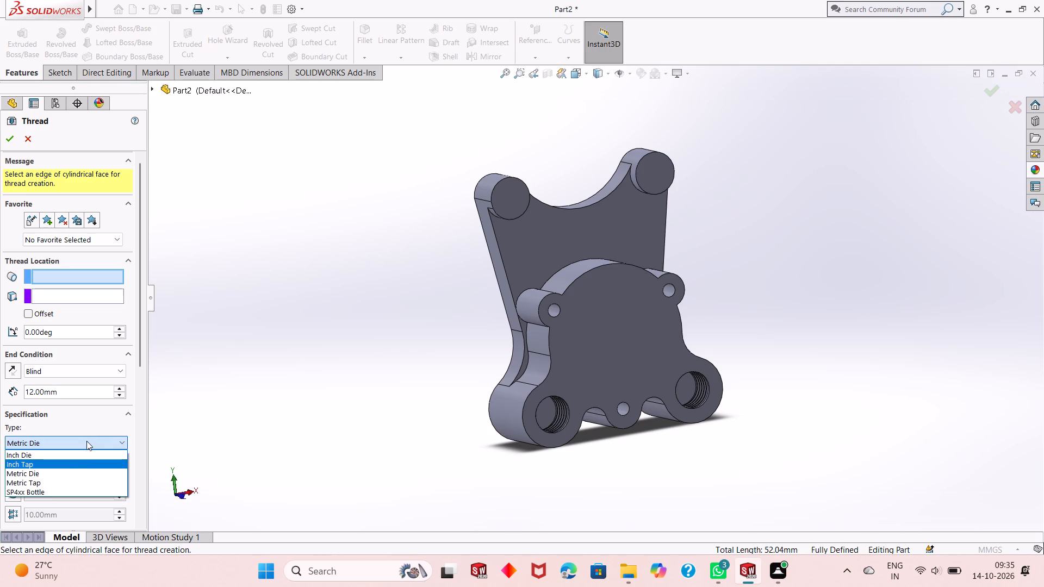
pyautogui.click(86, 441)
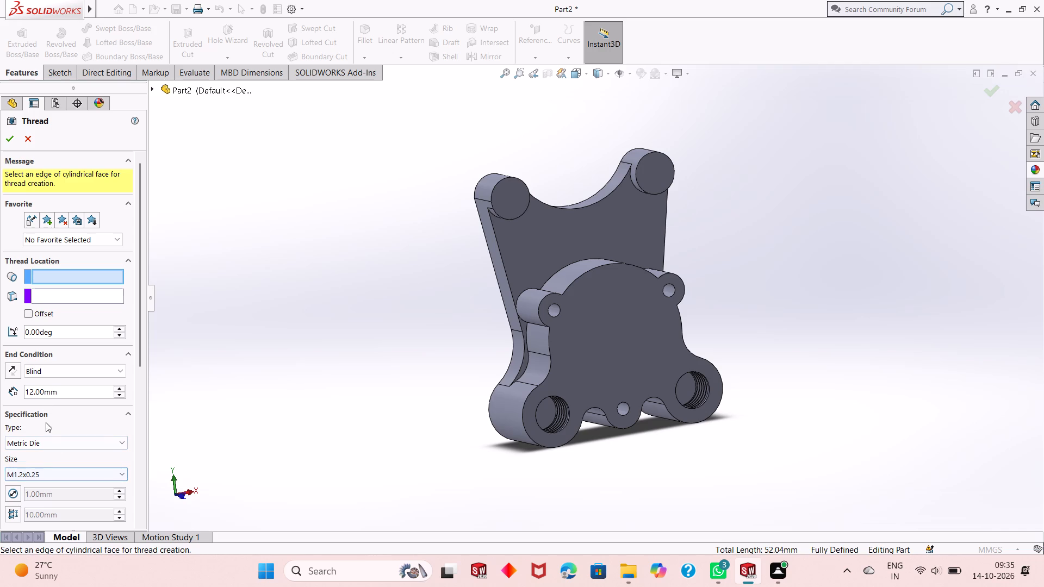
# Thread the upper-left small lobe hole with a Metric Die M10x1.0 thread, blind 20 mm deep, using the Extrude thread method.
pyautogui.click(27, 473)
pyautogui.scroll(4, 49, 335)
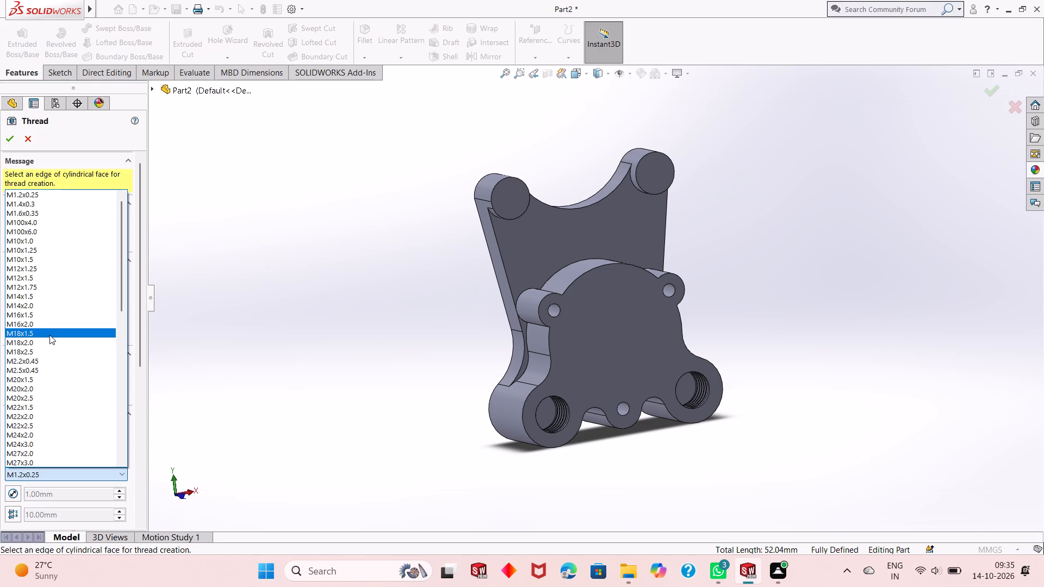
pyautogui.scroll(13, 49, 335)
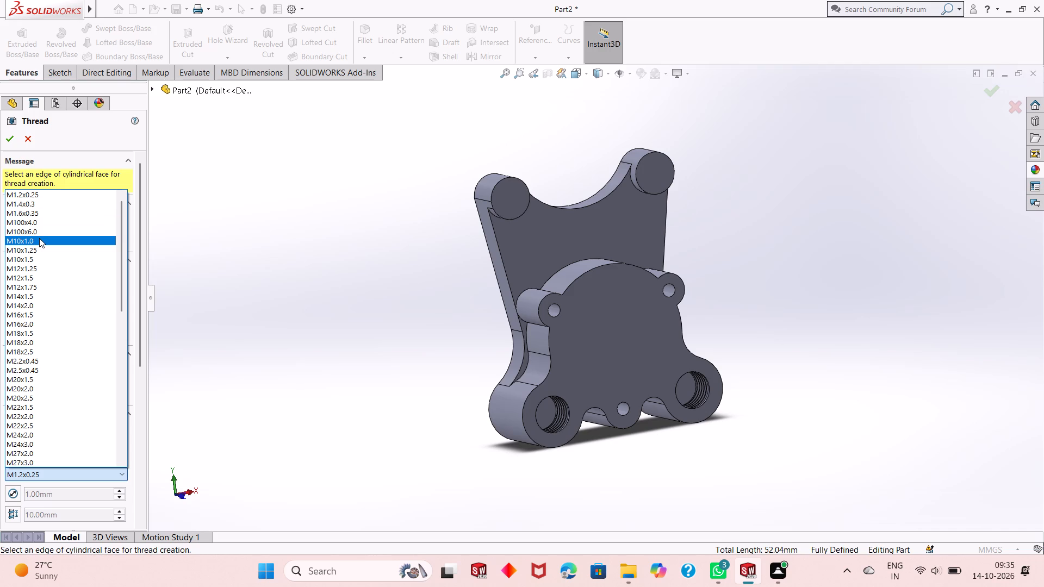
pyautogui.click(39, 238)
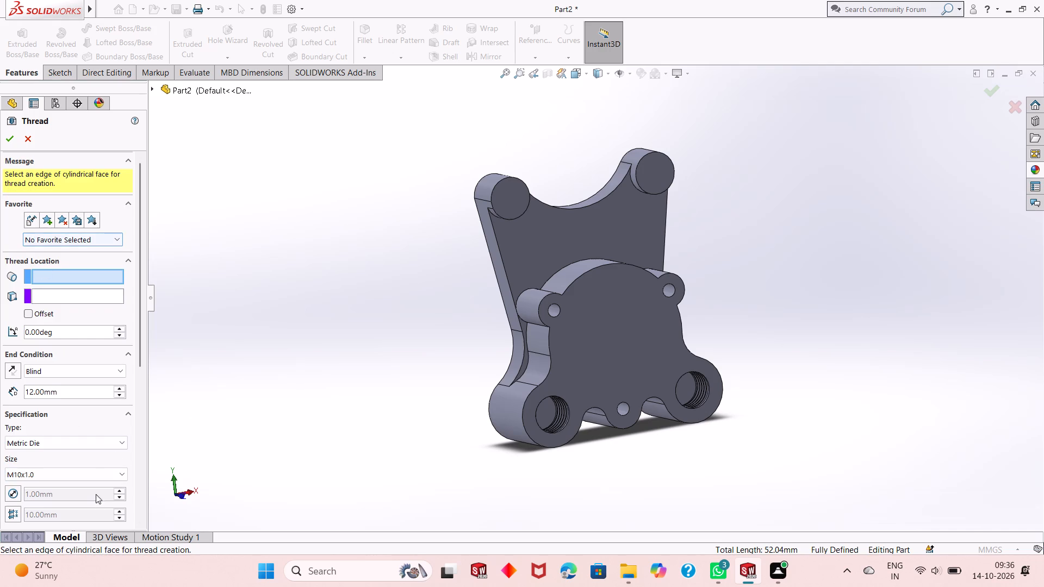
pyautogui.doubleClick(65, 395)
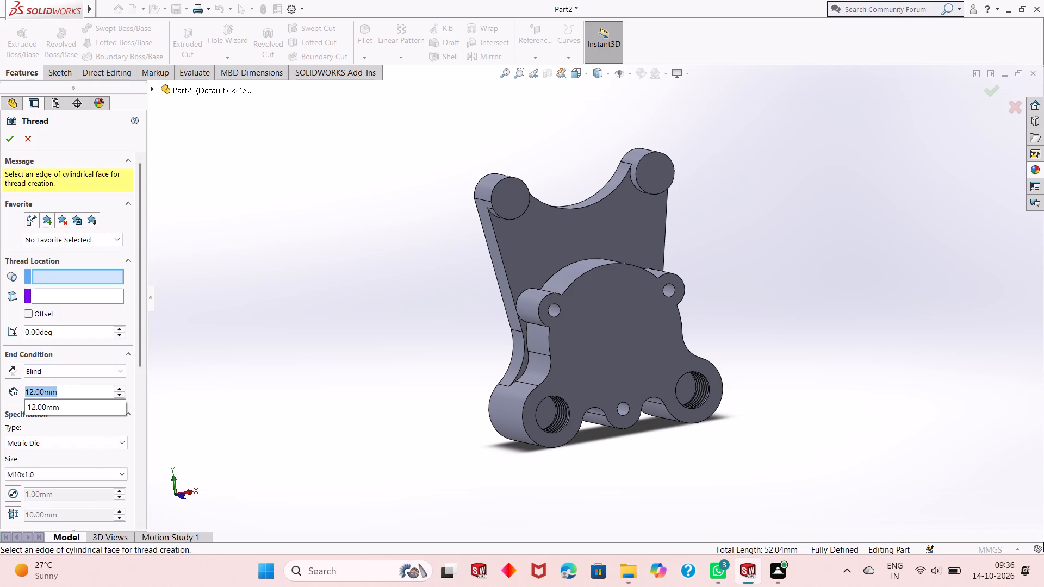
pyautogui.write('20')
pyautogui.press('Return')
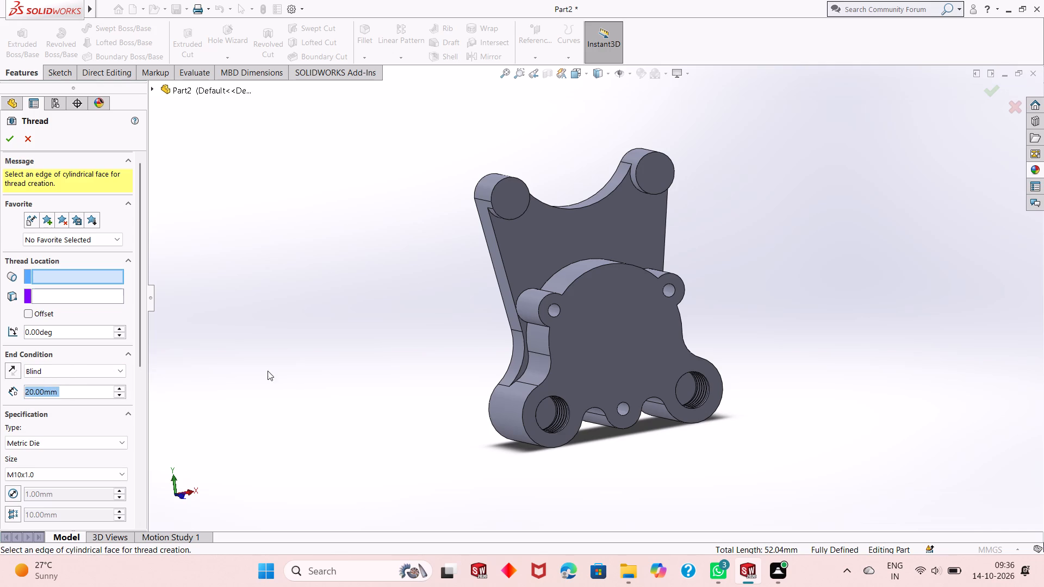
pyautogui.scroll(-3, 589, 310)
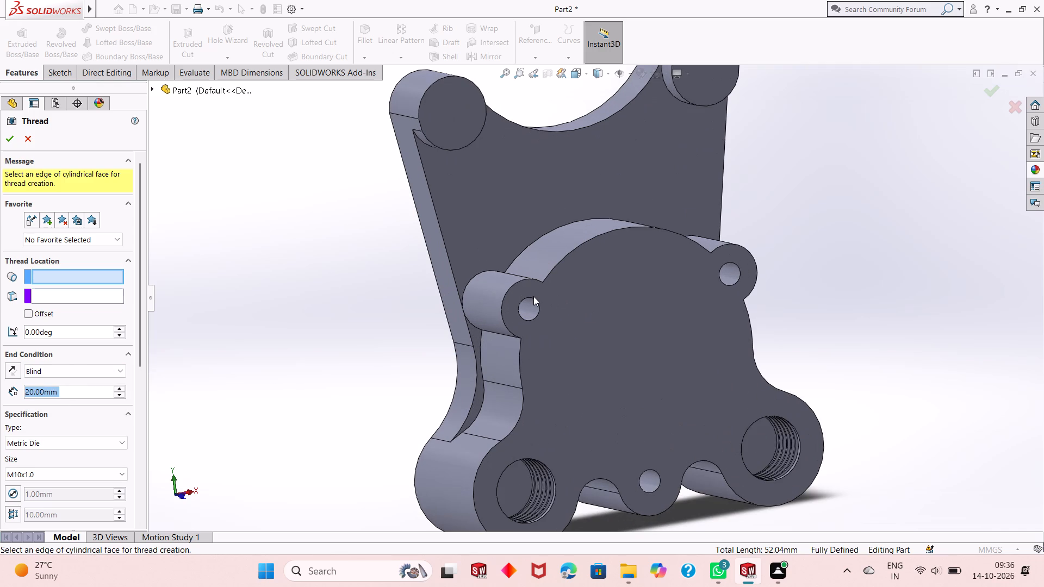
pyautogui.click(531, 298)
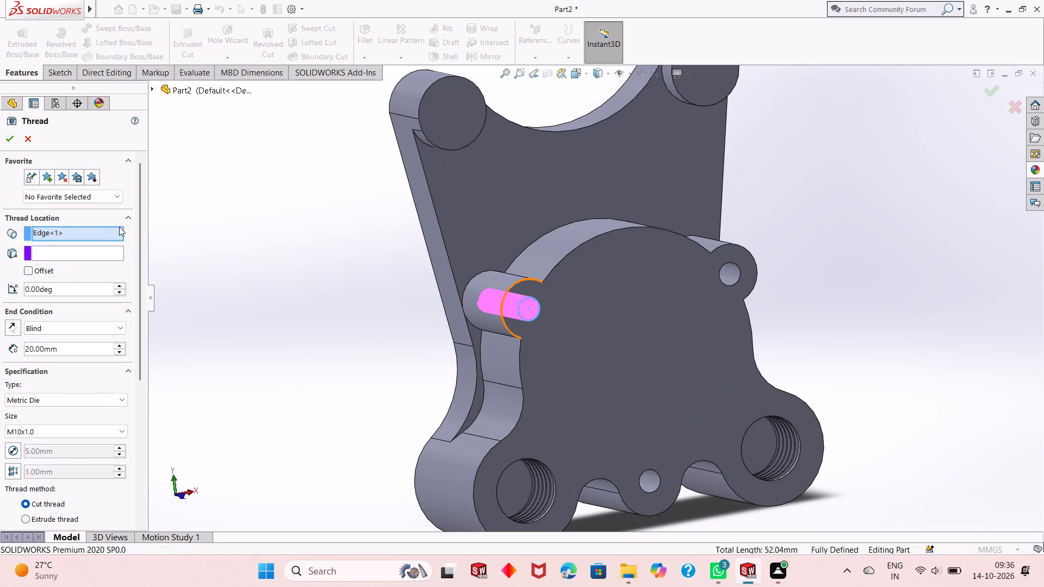
pyautogui.click(5, 141)
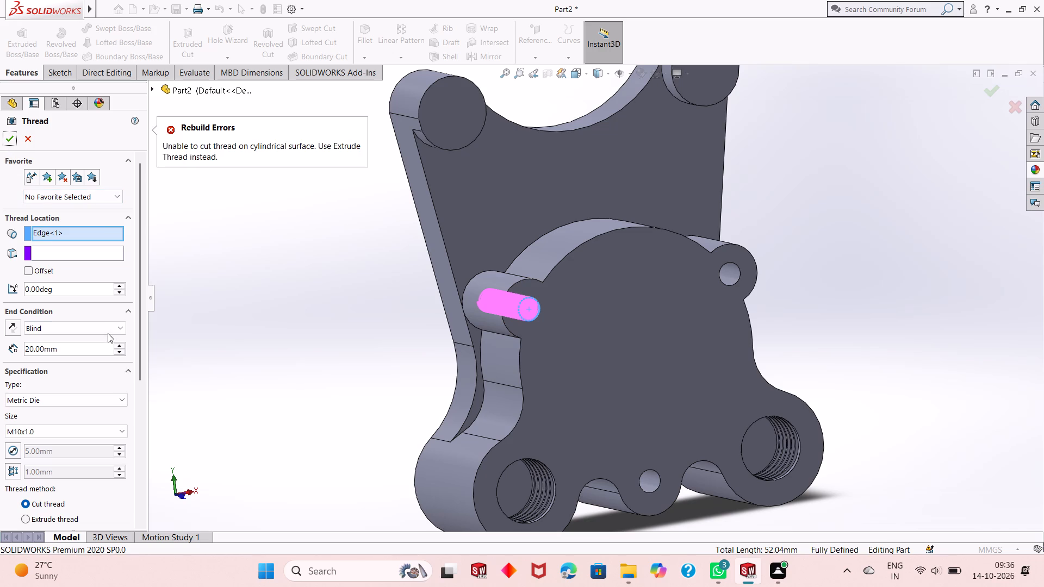
pyautogui.scroll(-6, 142, 386)
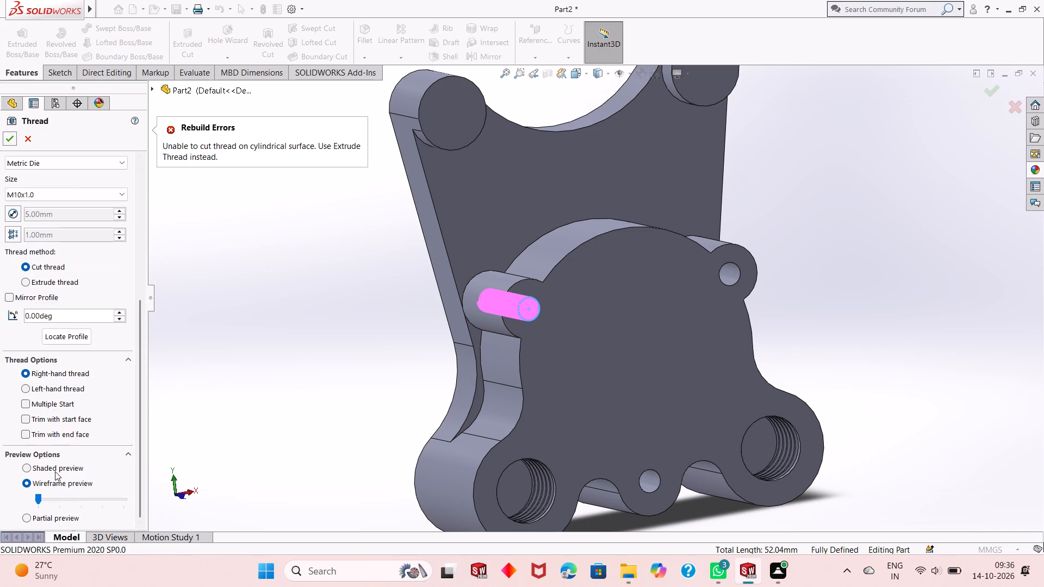
pyautogui.click(32, 284)
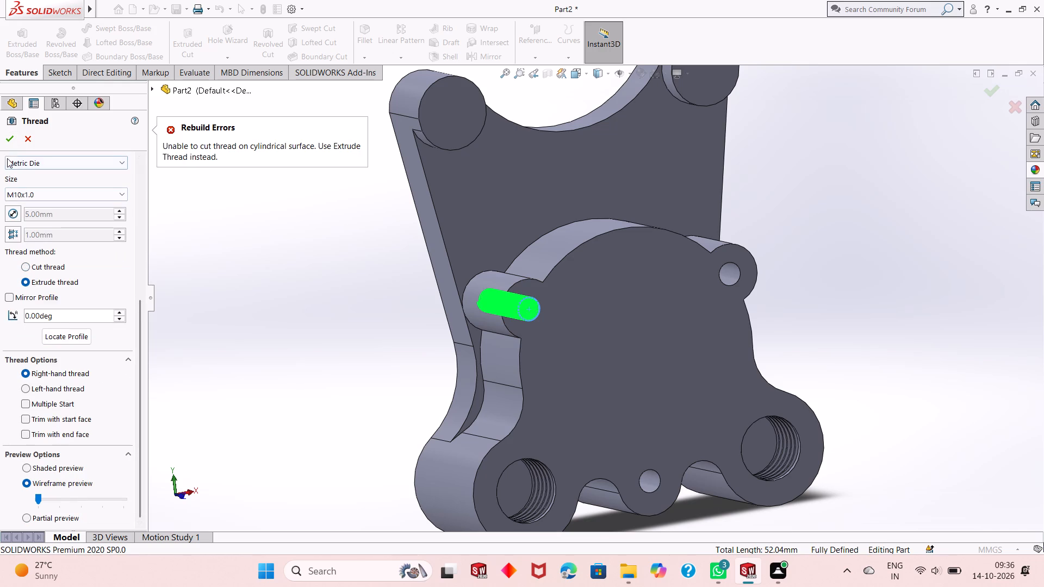
pyautogui.click(7, 143)
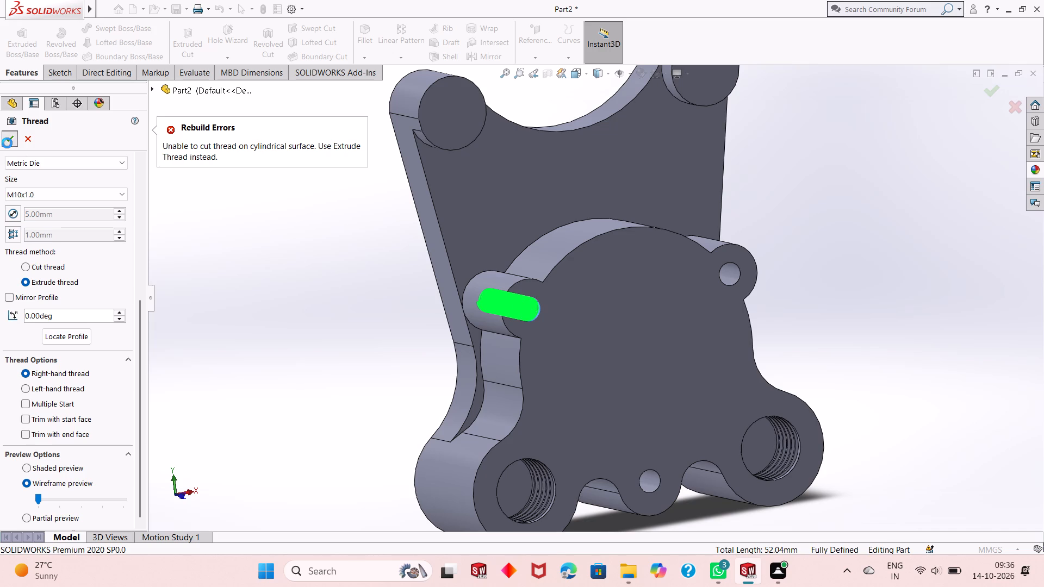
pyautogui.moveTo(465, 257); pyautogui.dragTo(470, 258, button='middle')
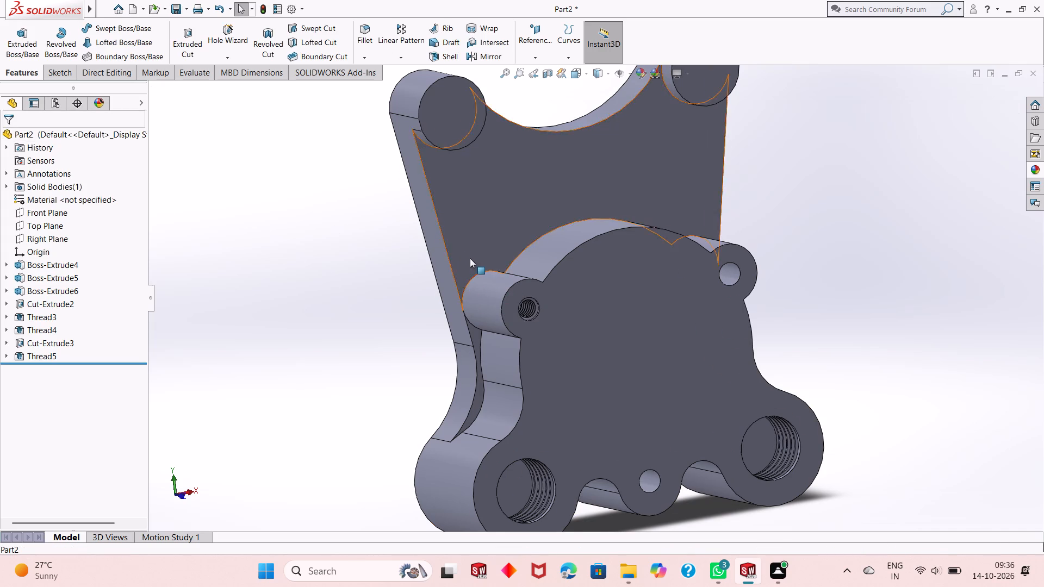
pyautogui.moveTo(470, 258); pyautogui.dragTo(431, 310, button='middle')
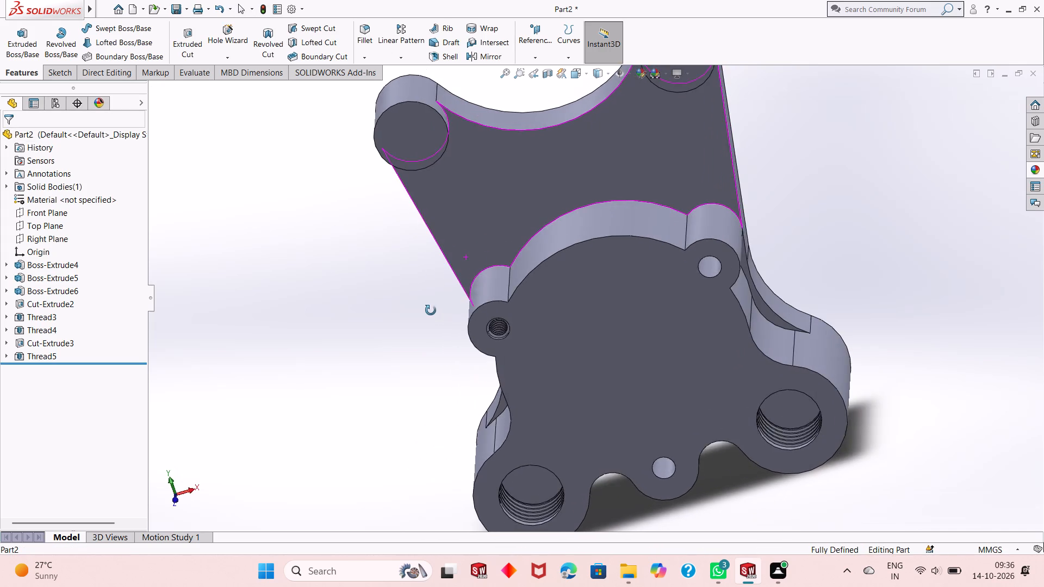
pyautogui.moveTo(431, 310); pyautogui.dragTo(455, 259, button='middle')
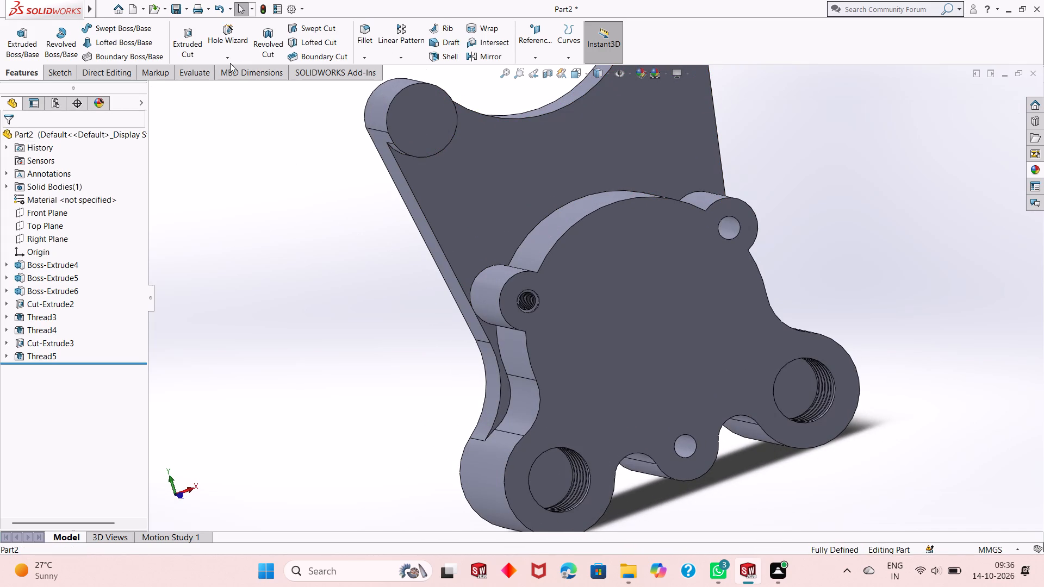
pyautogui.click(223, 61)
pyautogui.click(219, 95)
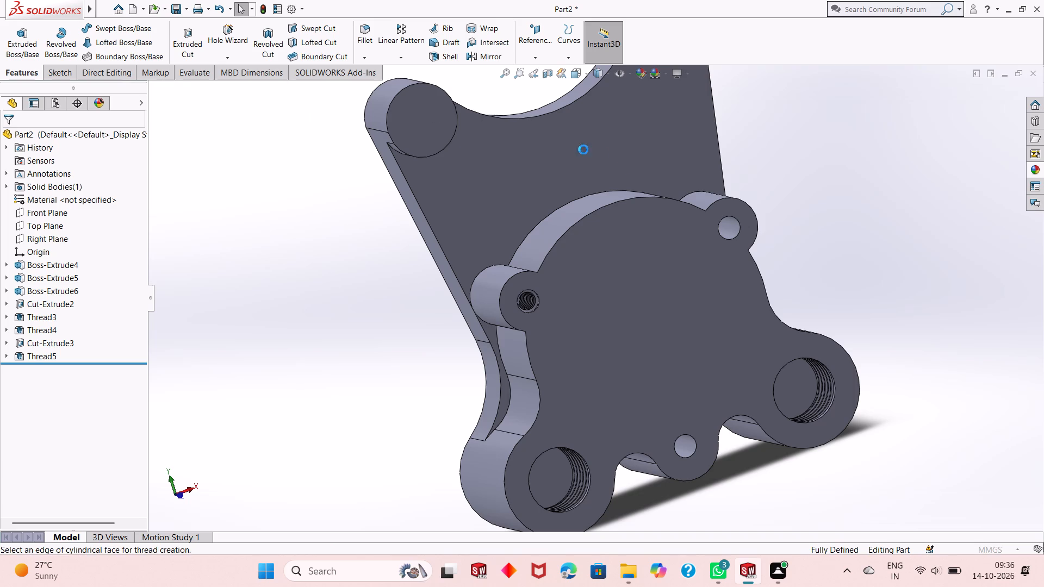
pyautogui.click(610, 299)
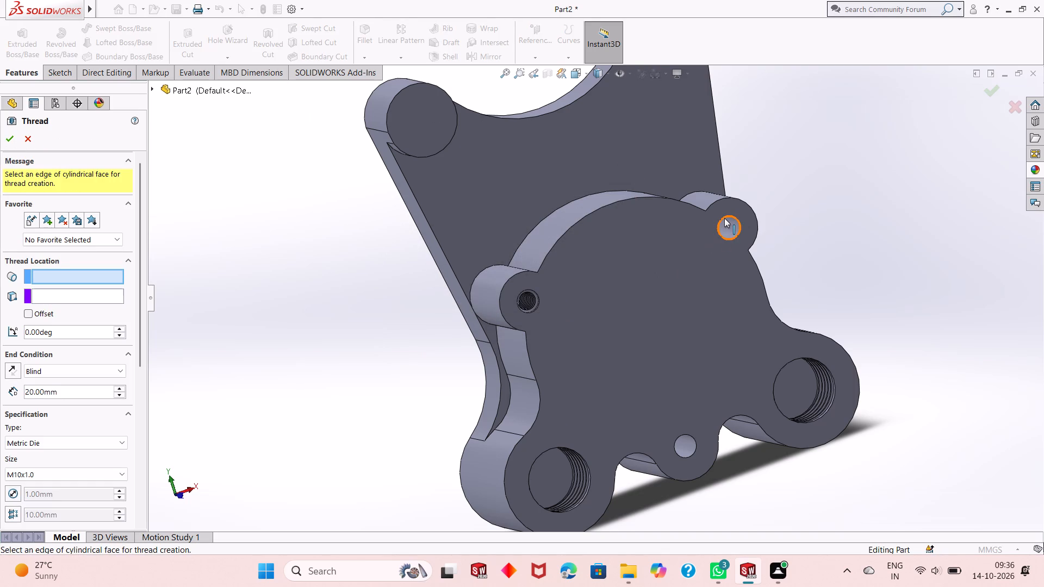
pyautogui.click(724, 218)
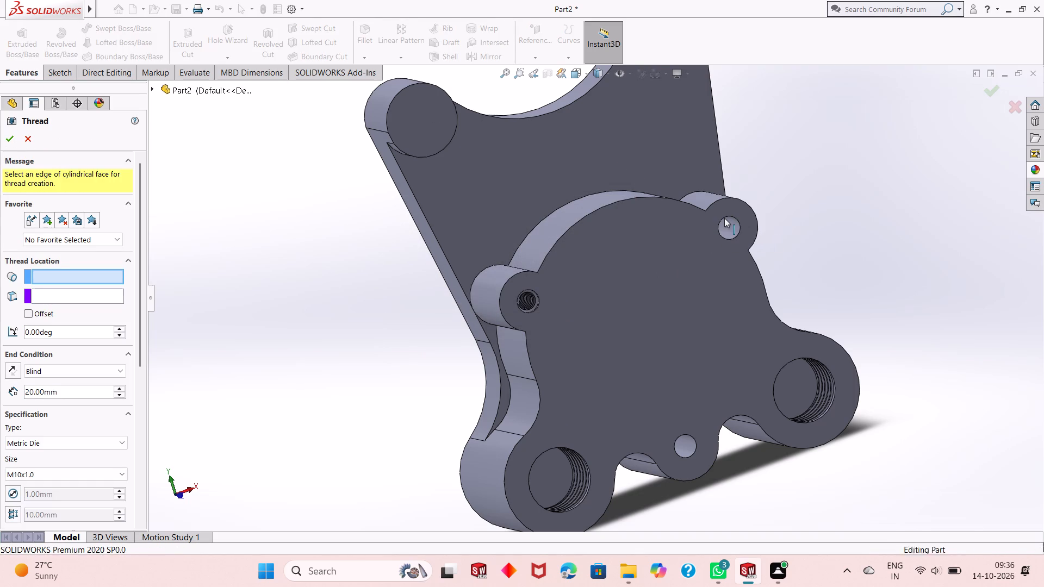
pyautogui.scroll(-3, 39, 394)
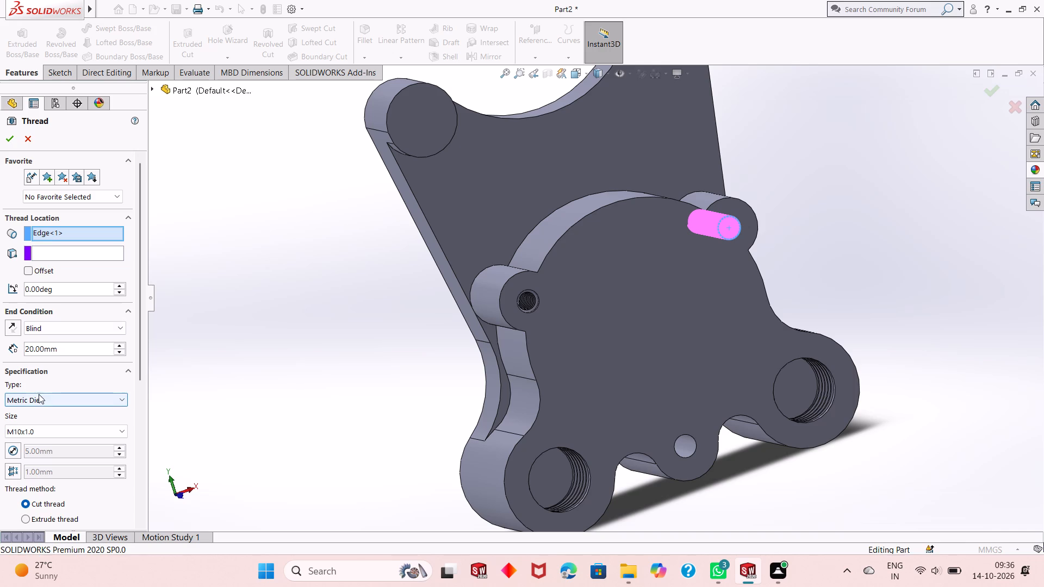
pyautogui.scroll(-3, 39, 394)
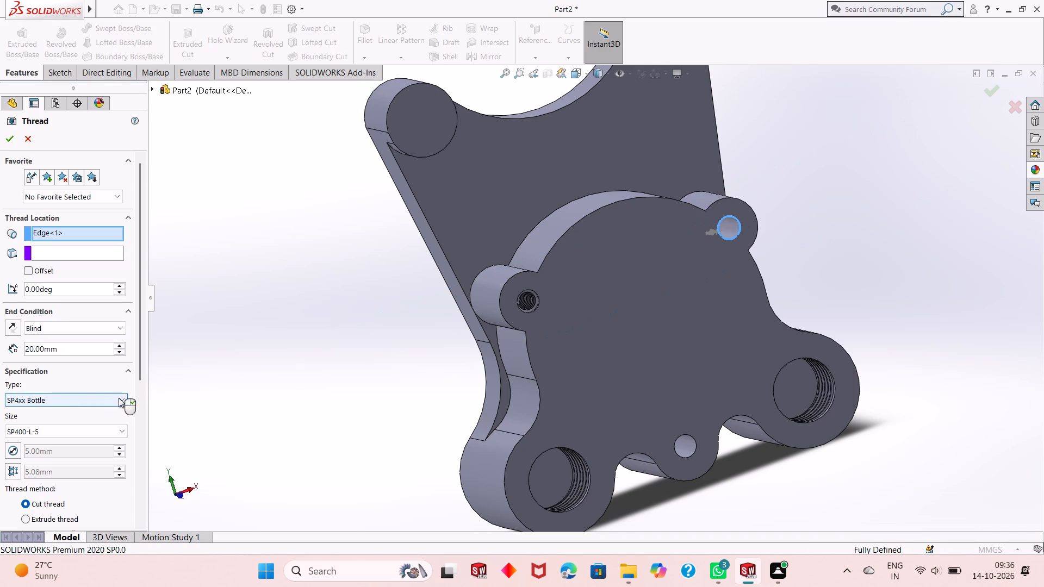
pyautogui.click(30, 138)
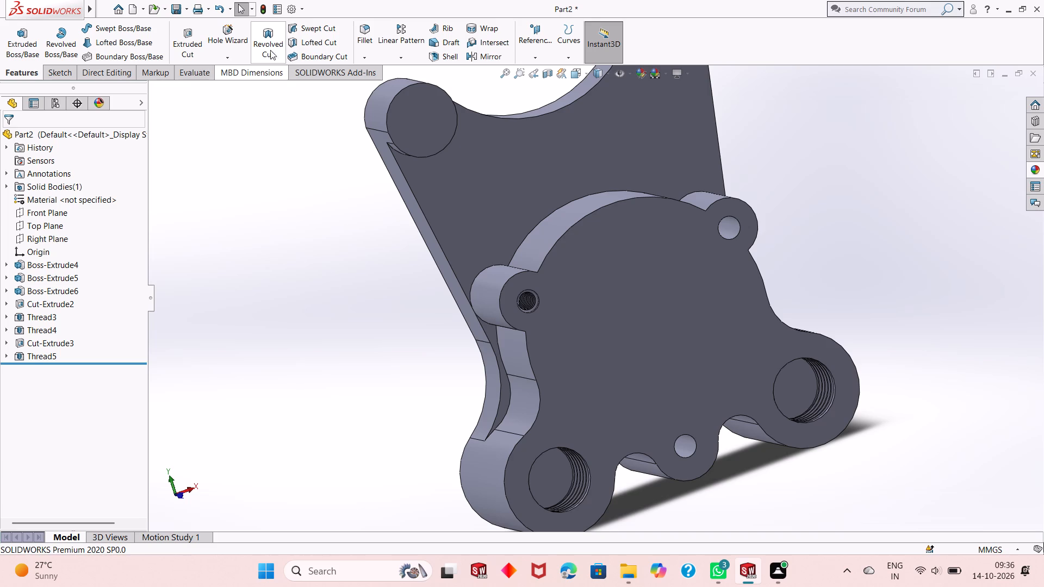
# Thread the upper-right small lobe hole with a Metric Die M10x1.0 thread, blind 20 mm deep, using the Extrude thread method.
pyautogui.click(245, 63)
pyautogui.click(241, 94)
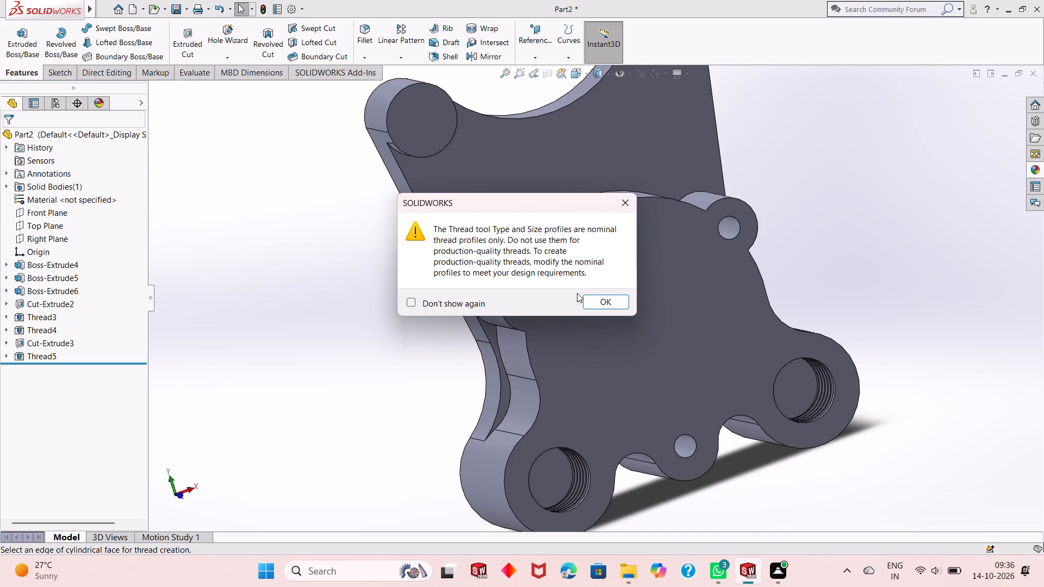
pyautogui.click(604, 299)
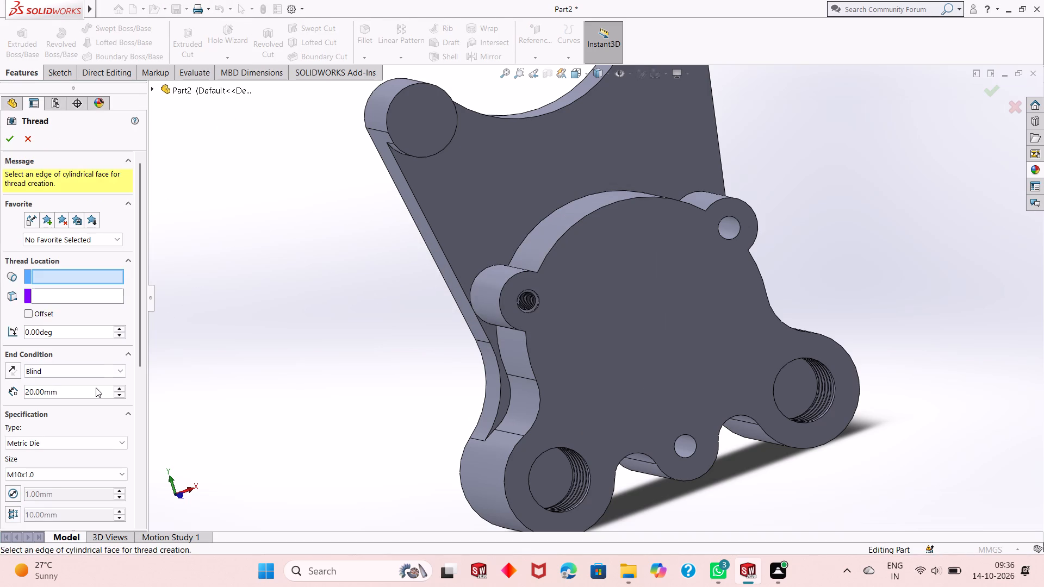
pyautogui.click(86, 473)
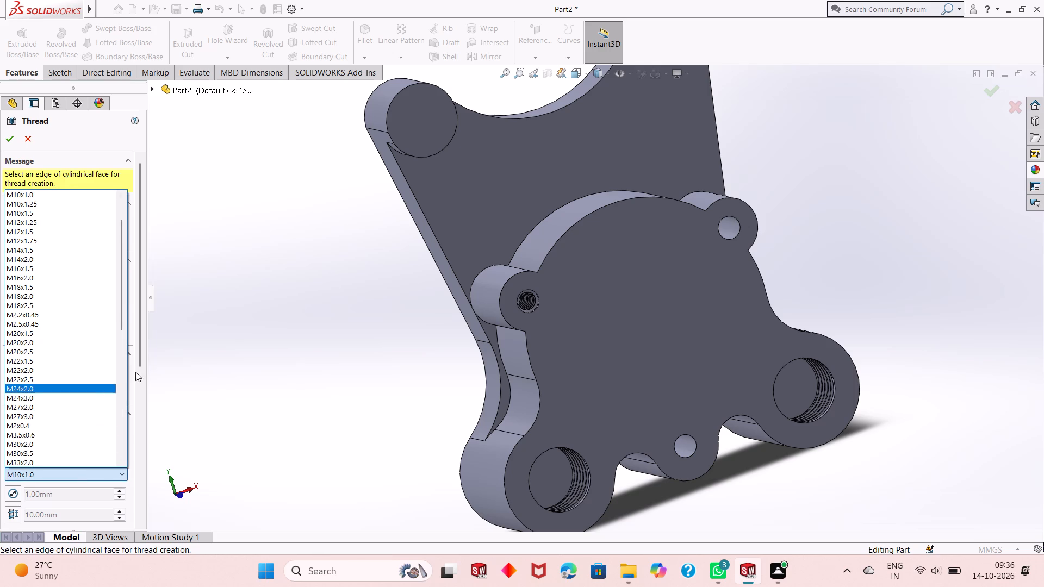
pyautogui.click(225, 335)
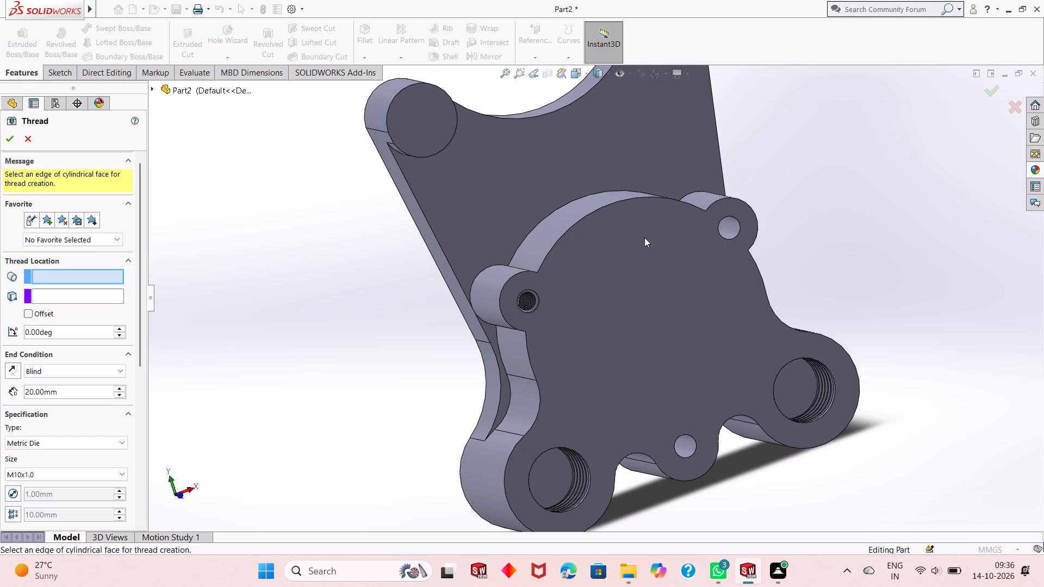
pyautogui.click(717, 226)
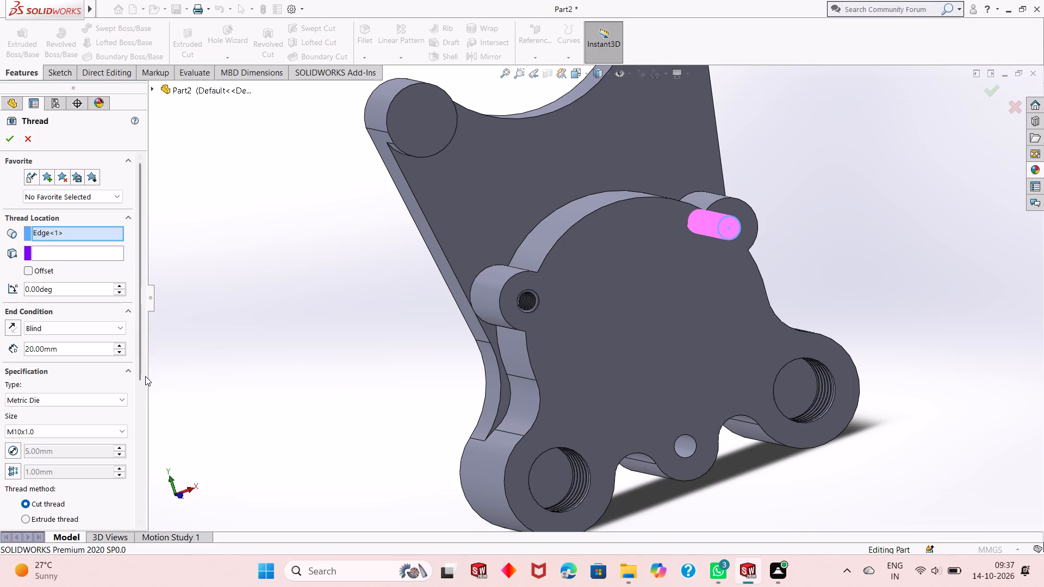
pyautogui.scroll(-2, 145, 377)
pyautogui.click(67, 311)
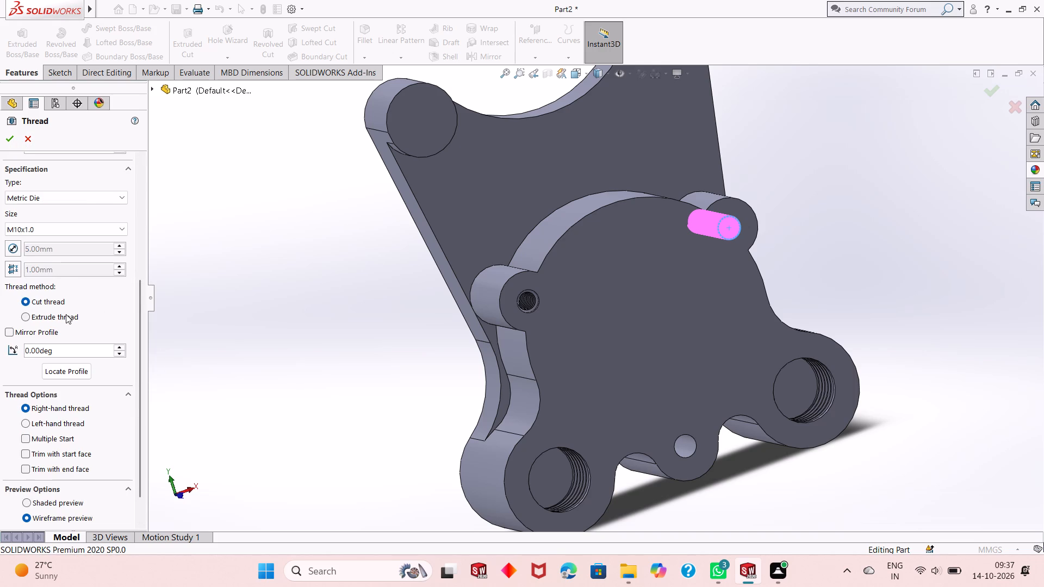
pyautogui.click(66, 314)
pyautogui.click(10, 145)
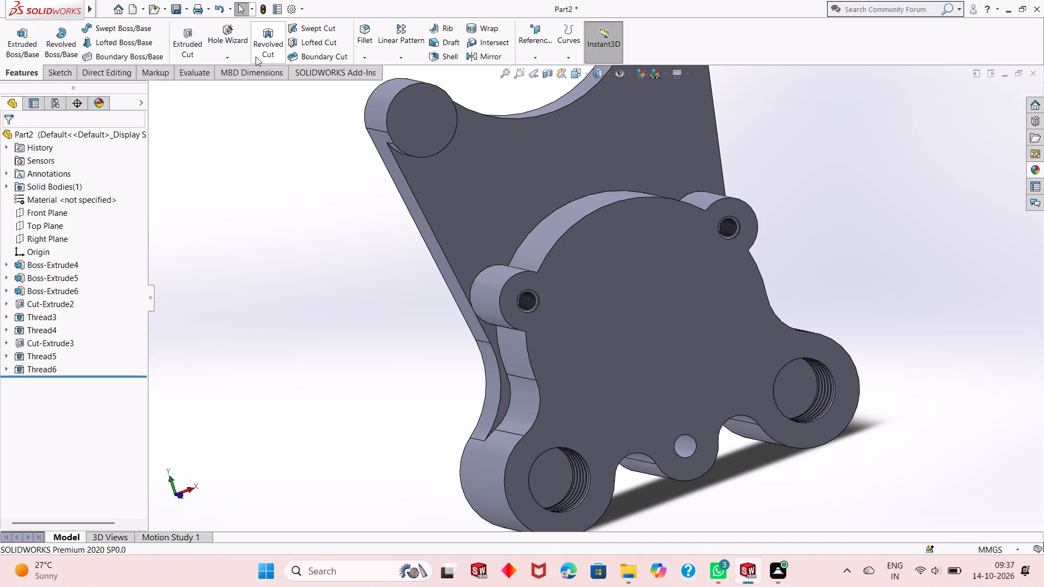
# Thread the bottom-centre small lobe hole with a Metric Die M10x1.0 thread, blind 20 mm deep, using the Extrude thread method.
pyautogui.click(236, 63)
pyautogui.click(235, 100)
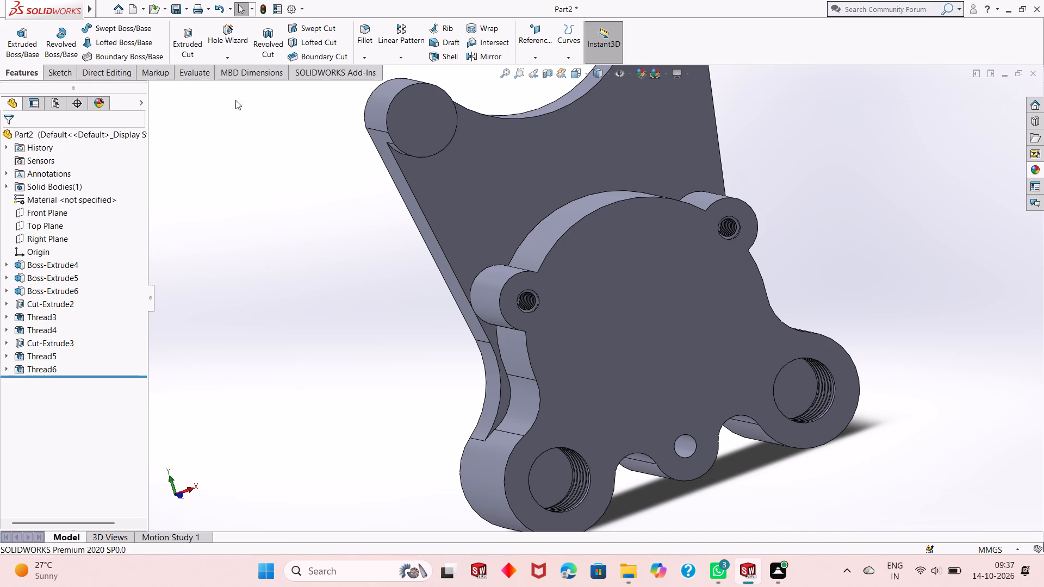
pyautogui.click(604, 306)
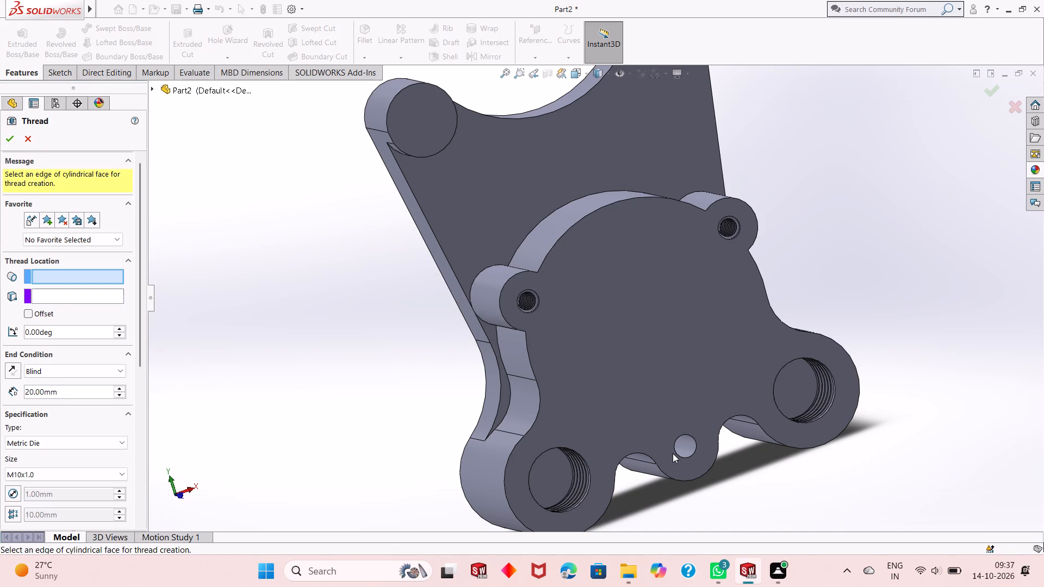
pyautogui.click(678, 454)
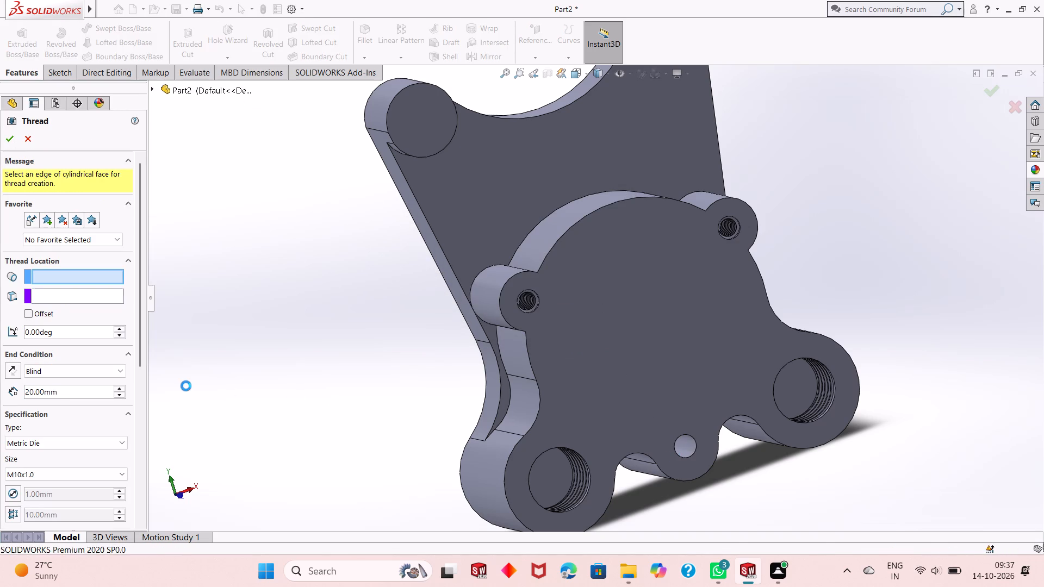
pyautogui.scroll(-4, 145, 388)
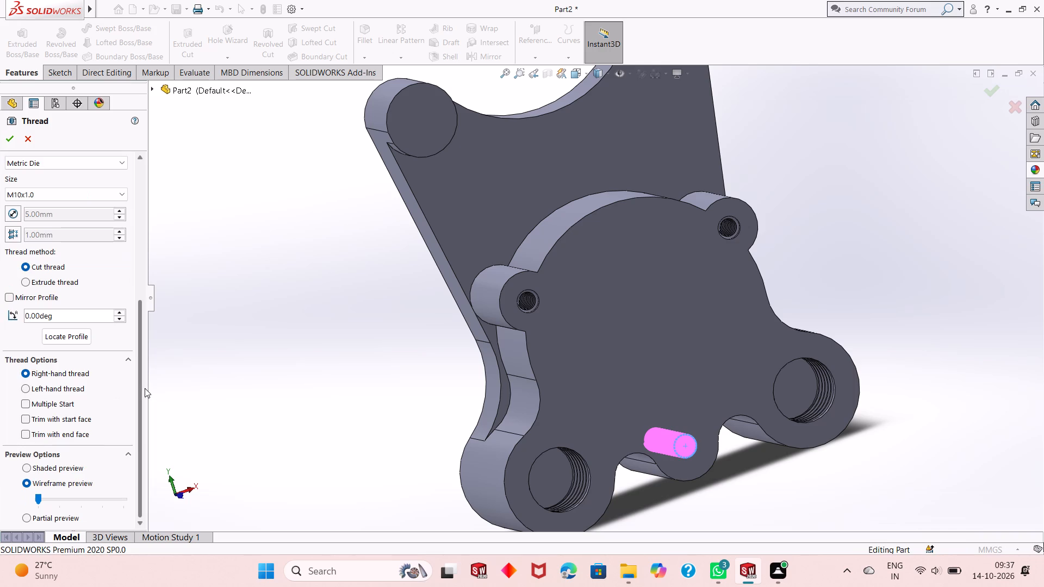
pyautogui.click(63, 280)
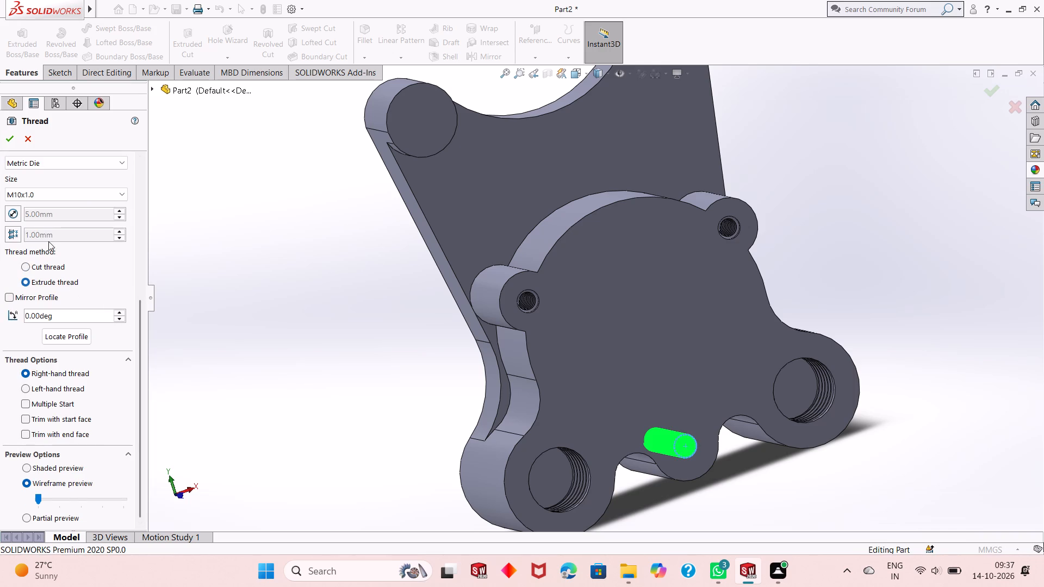
pyautogui.click(5, 144)
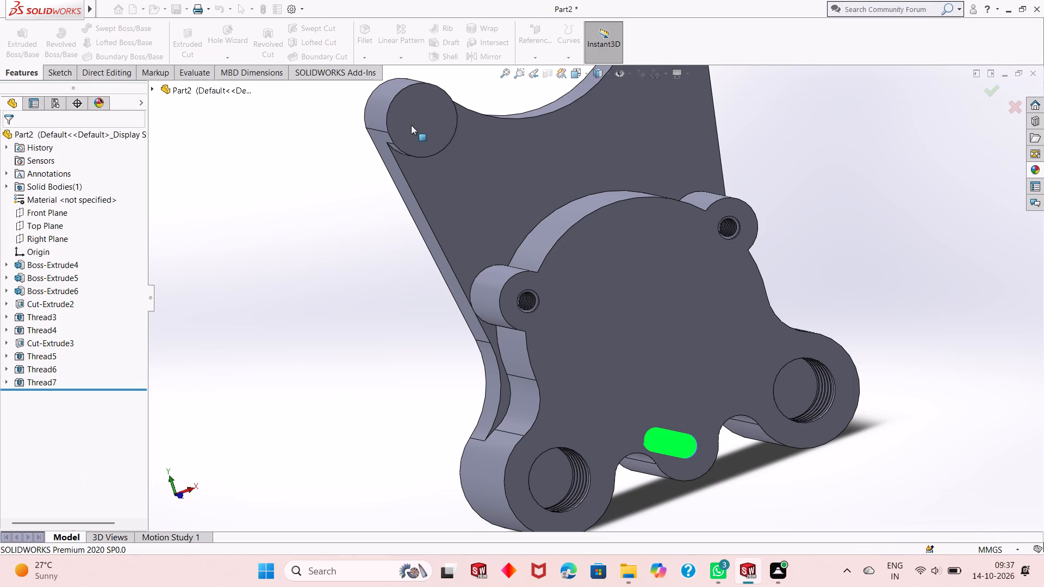
# Sketch a circle about 9.2 mm in diameter at the centre of each upper lobe, on the upper-left lobe's round front face.
pyautogui.scroll(1, 503, 263)
pyautogui.moveTo(617, 328); pyautogui.dragTo(615, 328, button='middle')
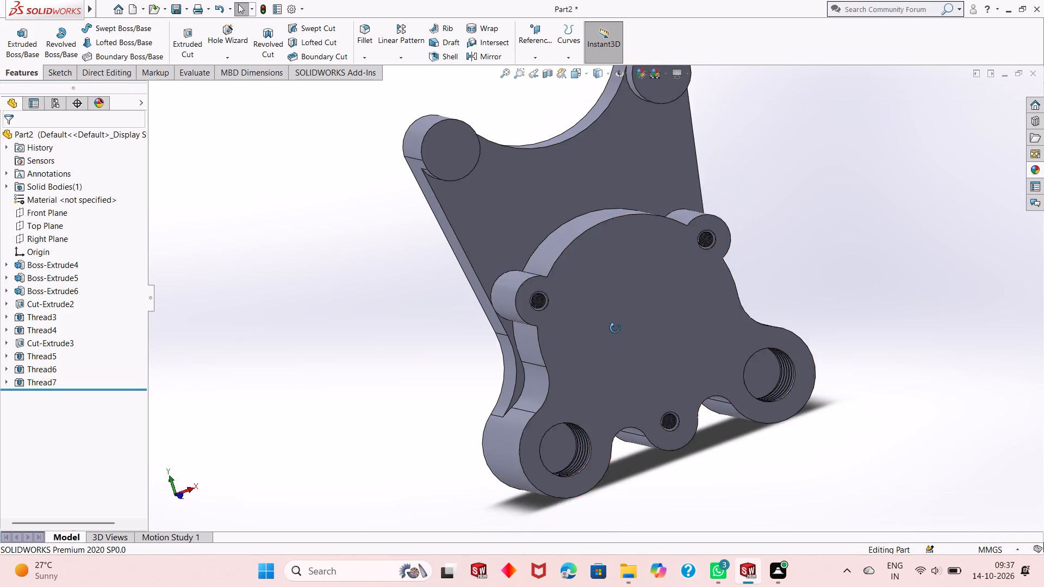
pyautogui.moveTo(615, 328); pyautogui.dragTo(628, 293, button='middle')
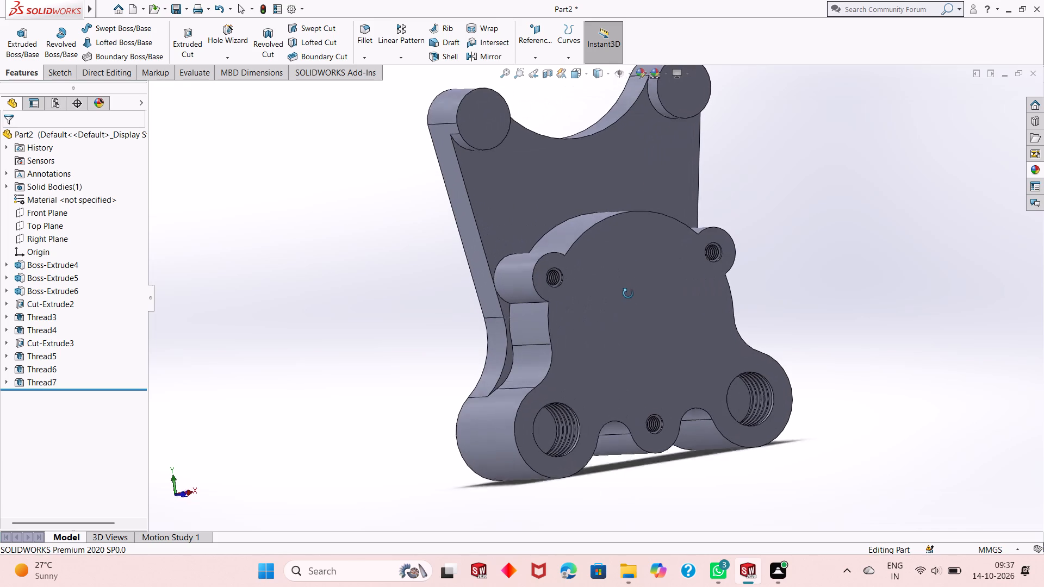
pyautogui.moveTo(628, 293); pyautogui.dragTo(628, 296, button='middle')
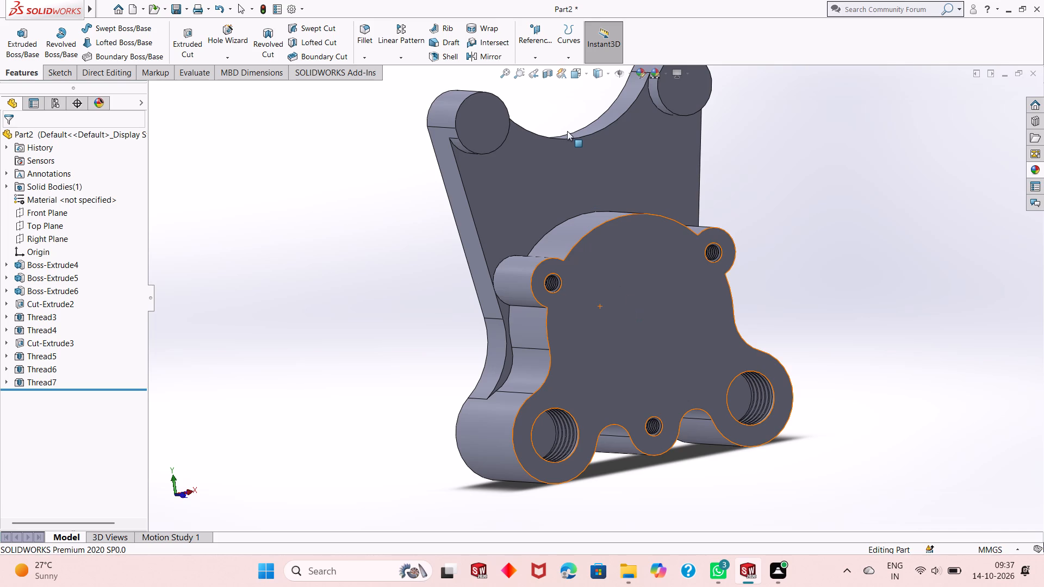
pyautogui.scroll(1, 561, 141)
pyautogui.scroll(-1, 560, 142)
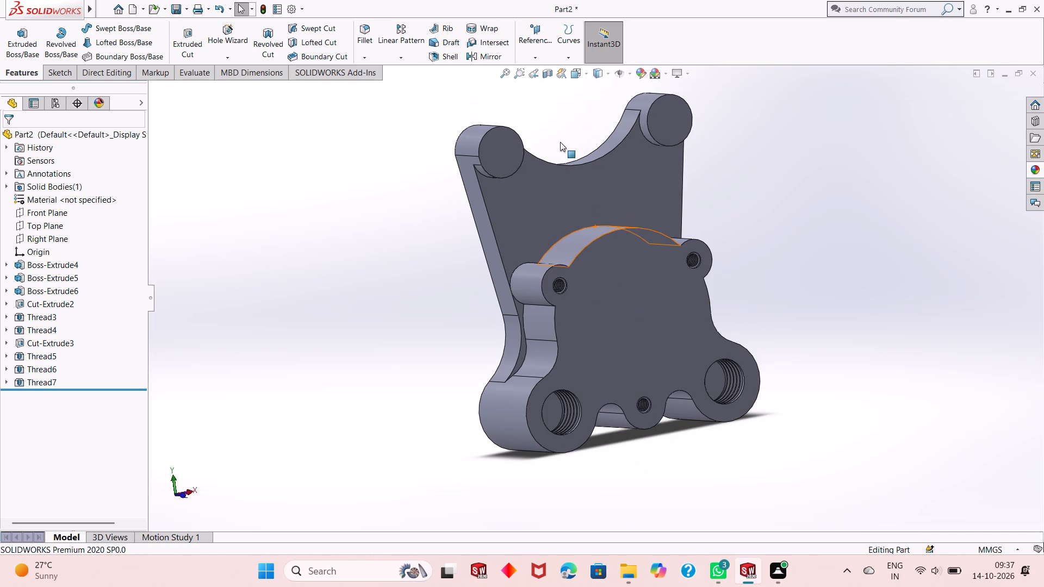
pyautogui.click(505, 164)
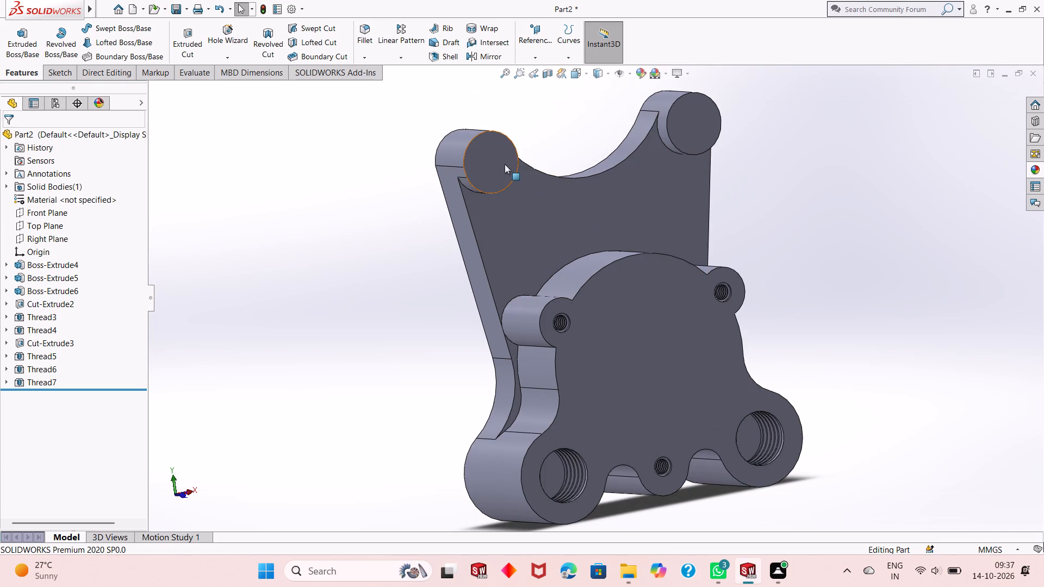
pyautogui.click(556, 133)
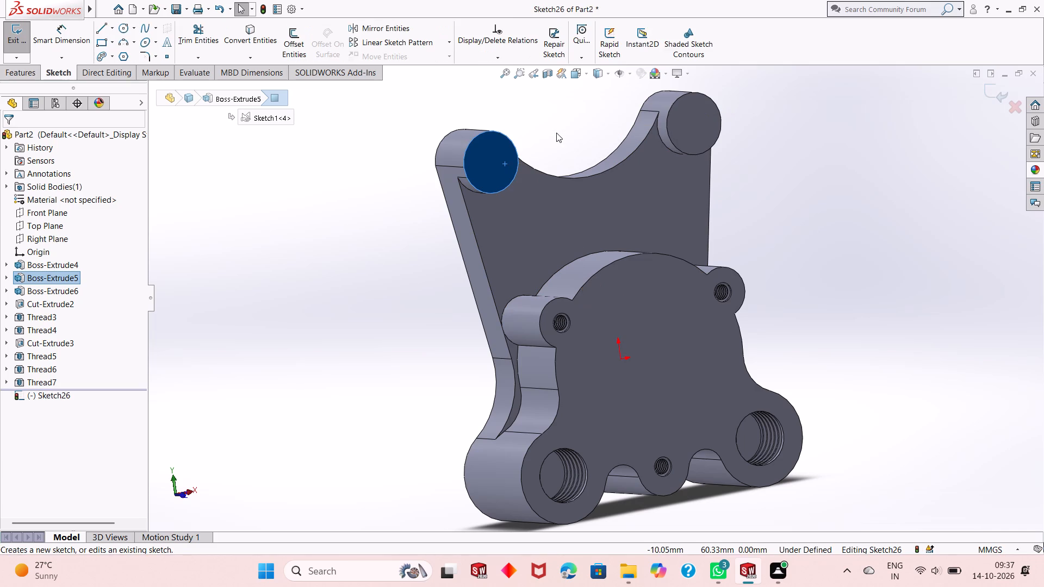
pyautogui.hotkey('ctrl', '8')
pyautogui.scroll(1, 556, 133)
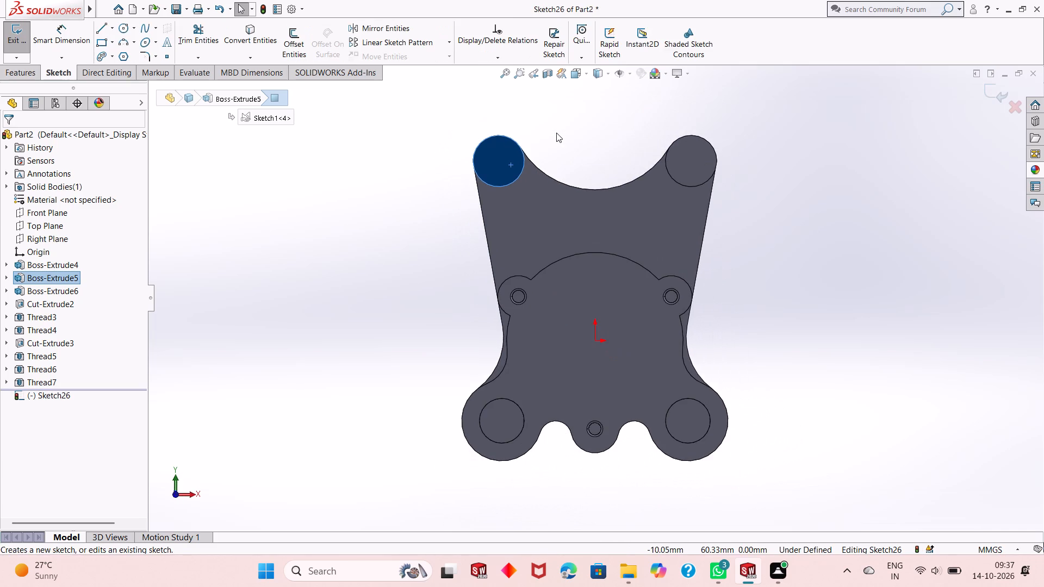
pyautogui.scroll(-1, 530, 133)
pyautogui.click(407, 148)
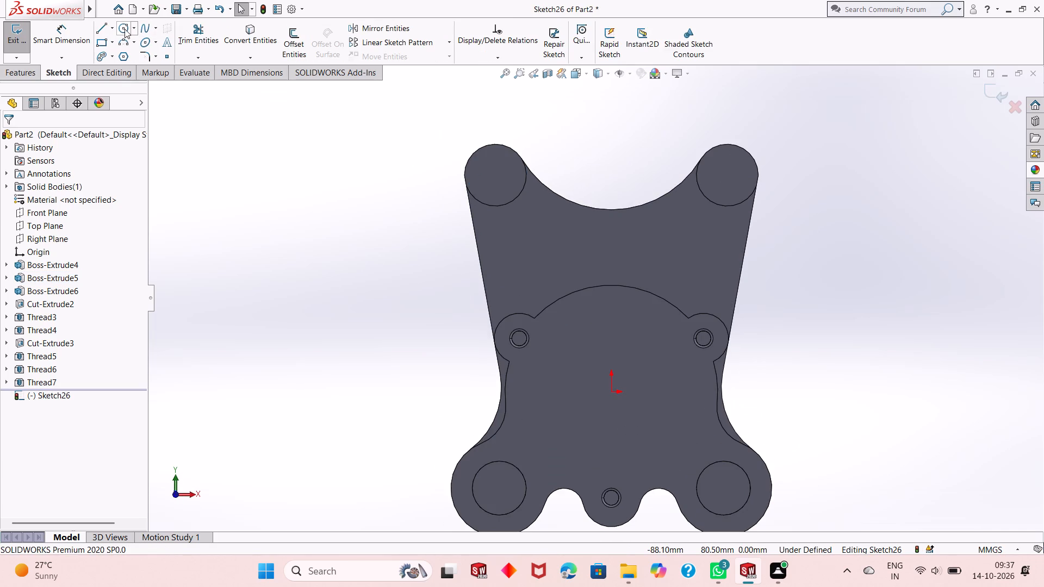
pyautogui.click(125, 29)
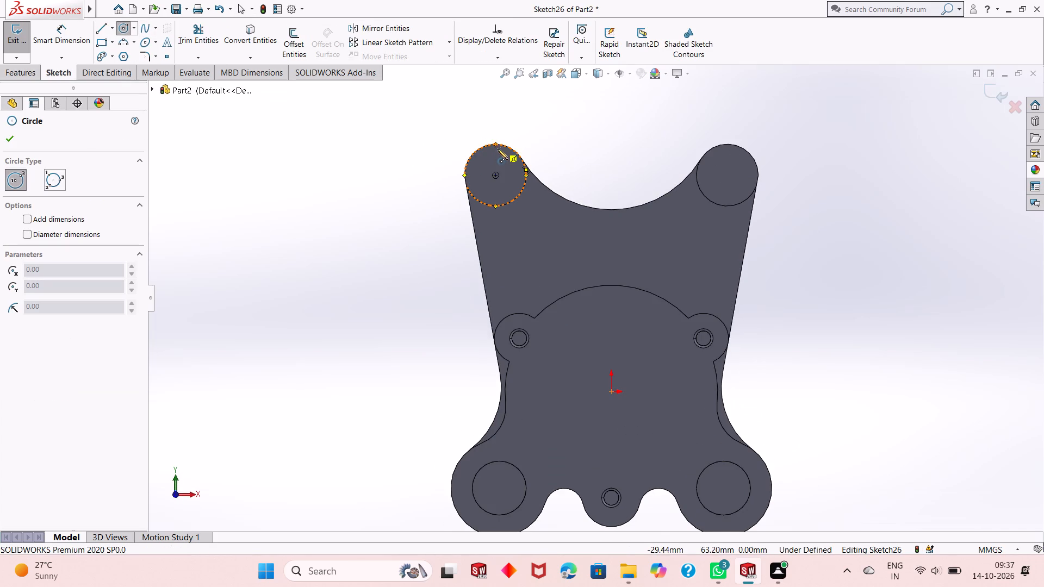
pyautogui.click(495, 175)
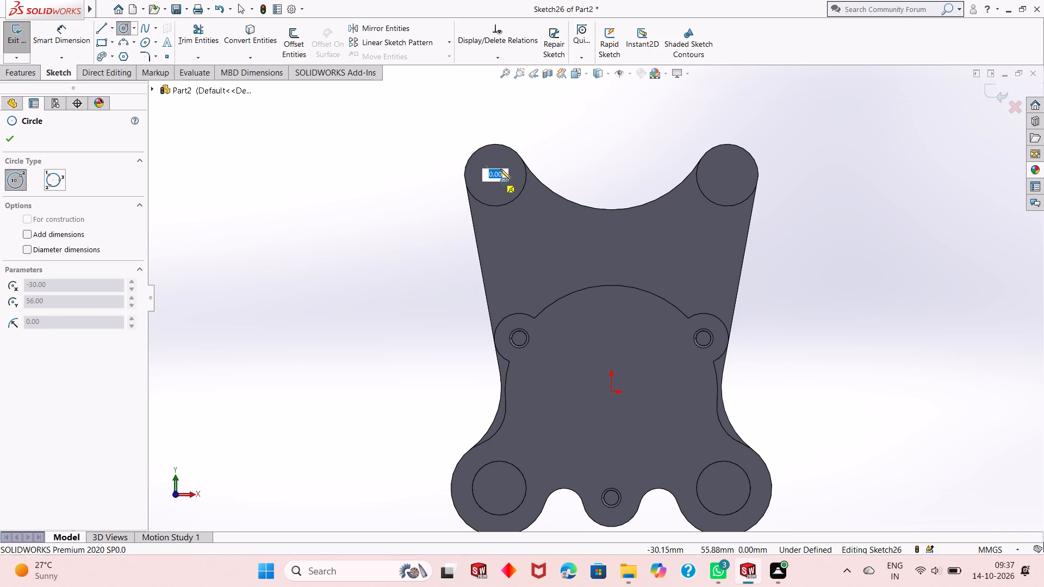
pyautogui.click(509, 164)
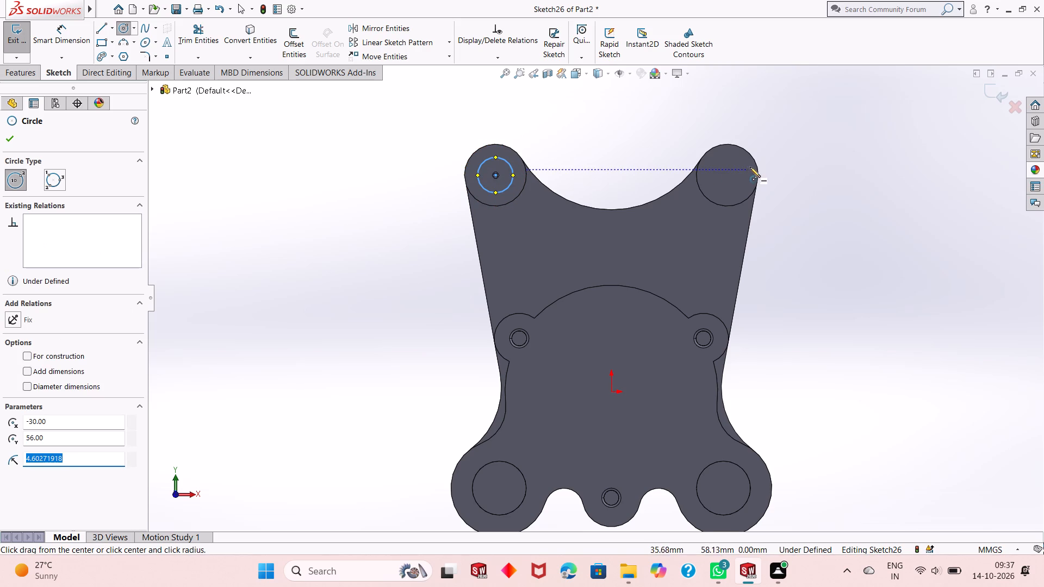
pyautogui.click(728, 174)
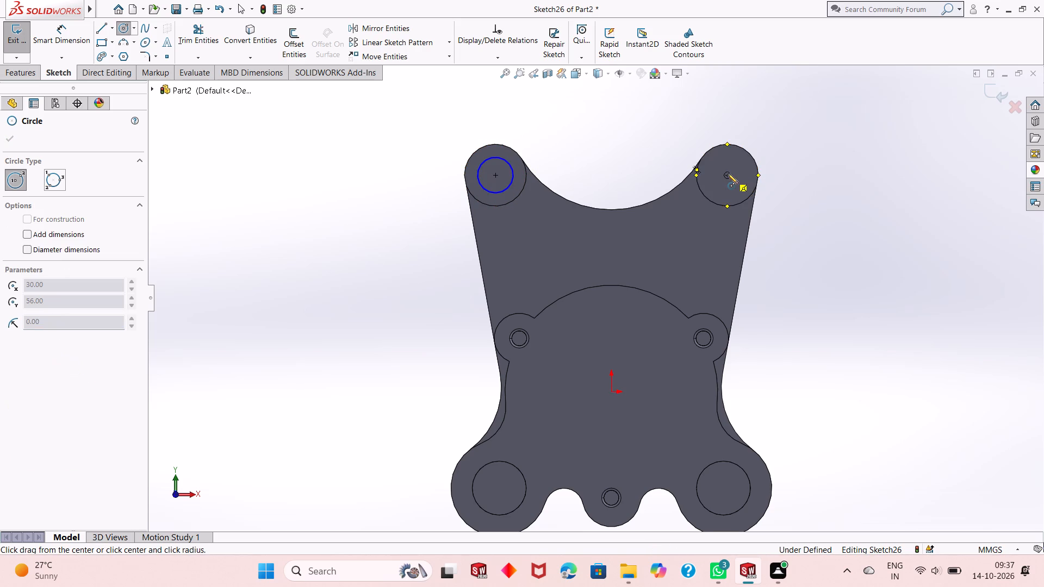
pyautogui.click(736, 160)
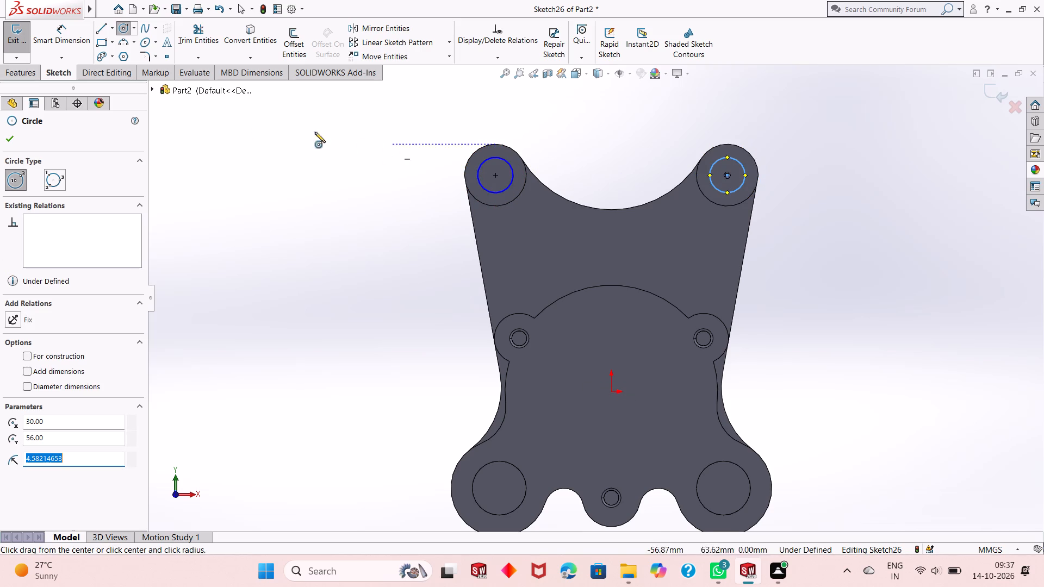
pyautogui.rightClick(253, 120)
pyautogui.click(282, 125)
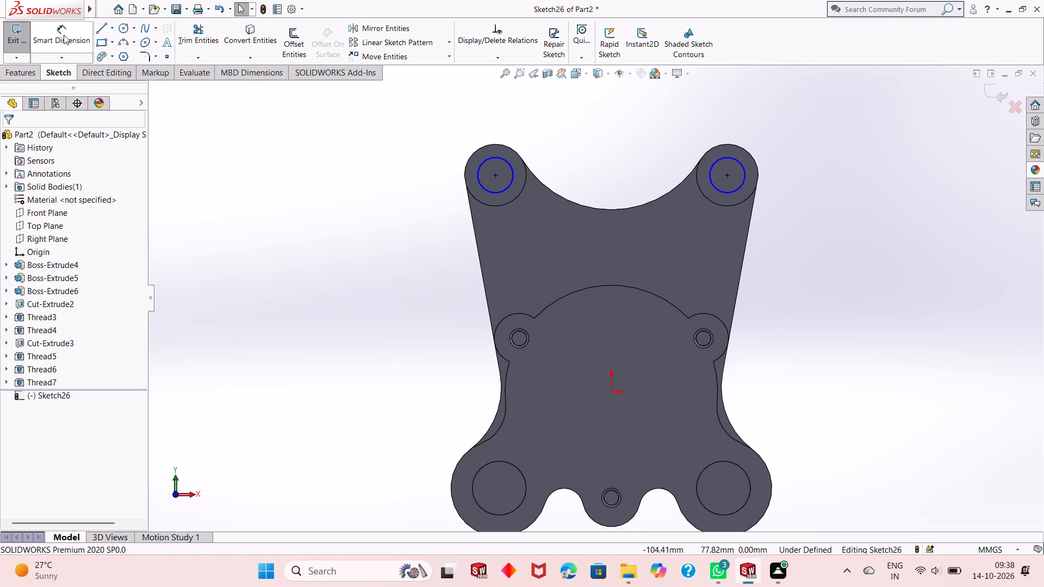
# Dimension the upper-left lobe circle to a diameter of 8 mm.
pyautogui.click(64, 35)
pyautogui.click(499, 194)
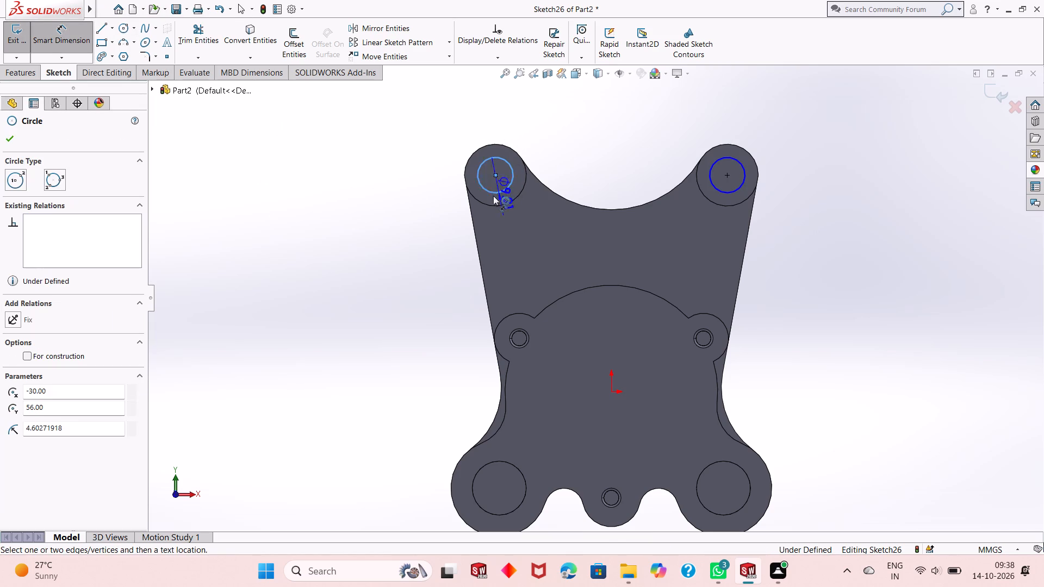
pyautogui.click(419, 216)
pyautogui.press('8')
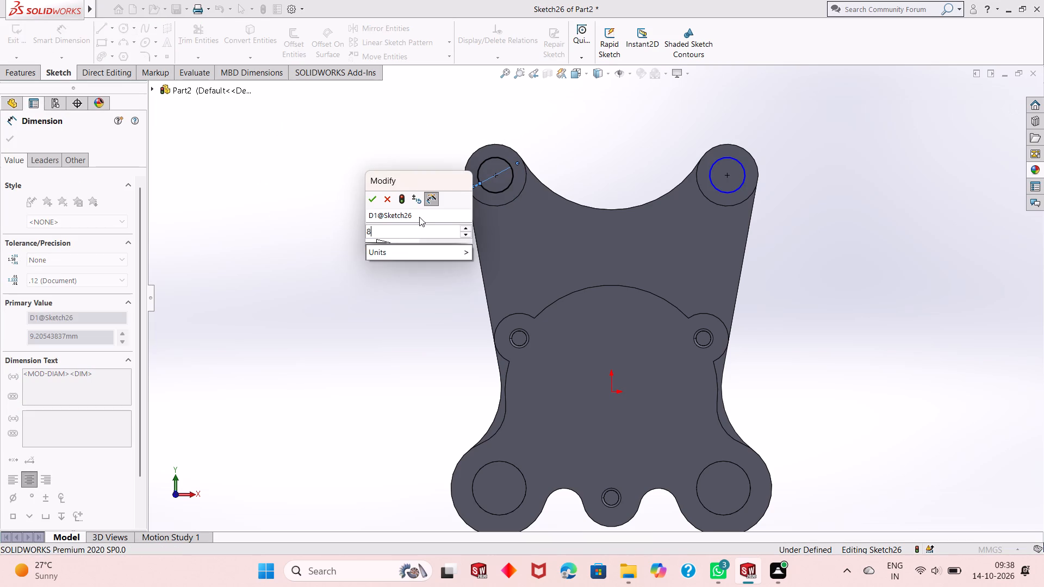
pyautogui.press('Return')
pyautogui.rightClick(272, 130)
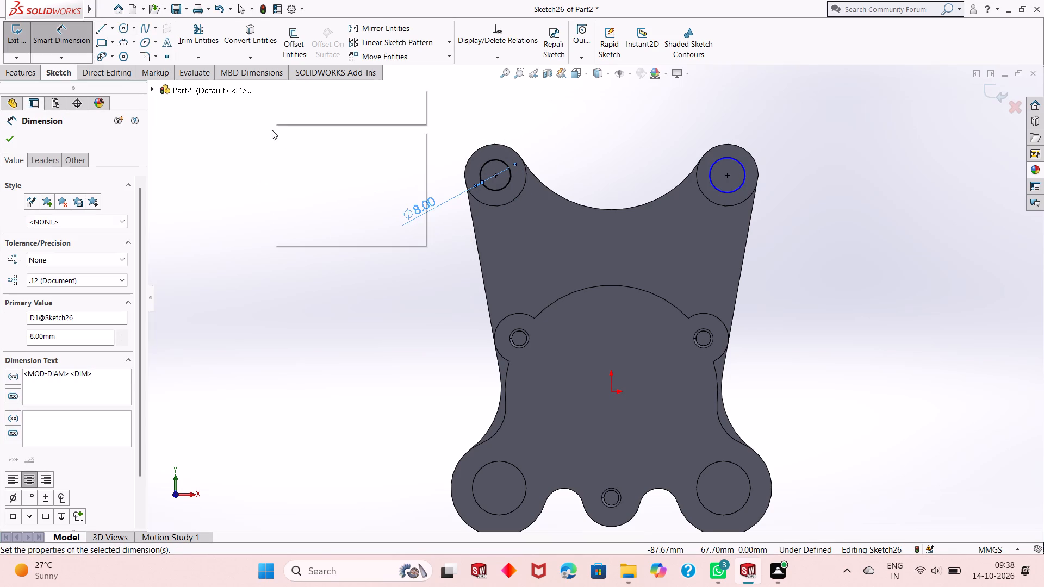
pyautogui.click(292, 164)
# Make the upper-right lobe circle equal to the upper-left lobe circle.
pyautogui.click(490, 189)
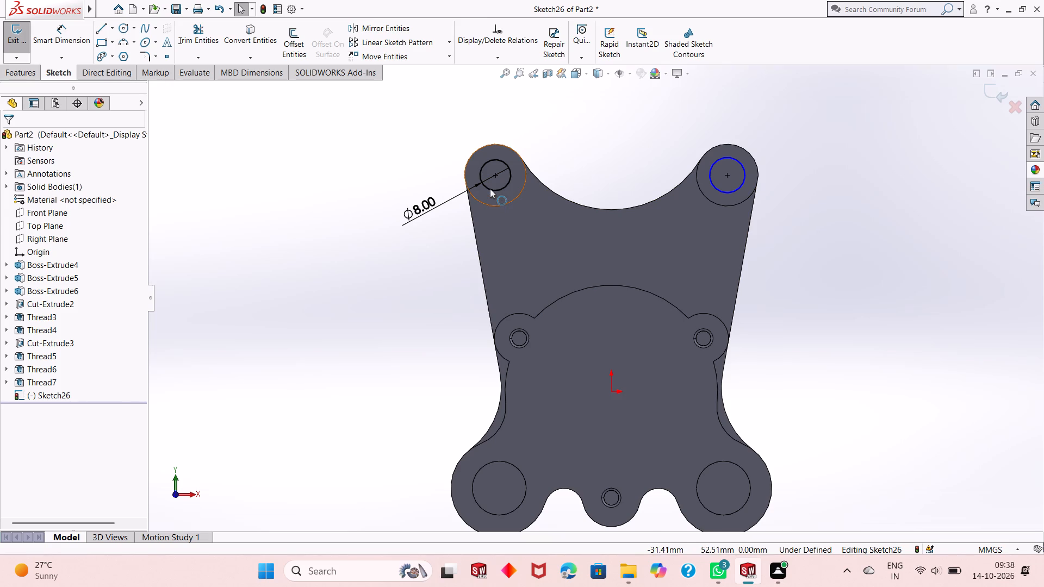
pyautogui.keyDown('ctrl'); pyautogui.click(725, 191); pyautogui.keyUp('ctrl')
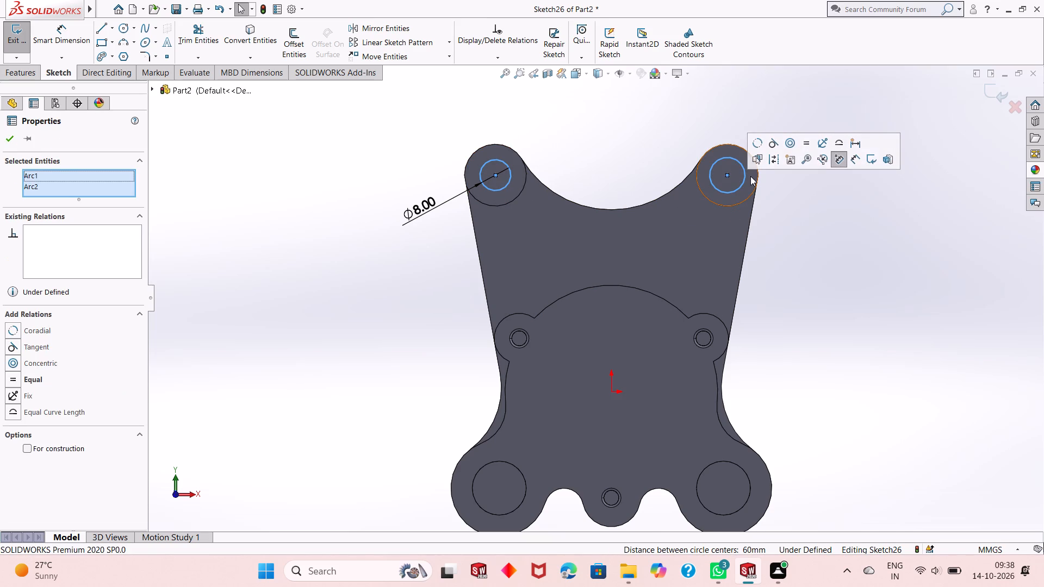
pyautogui.click(800, 149)
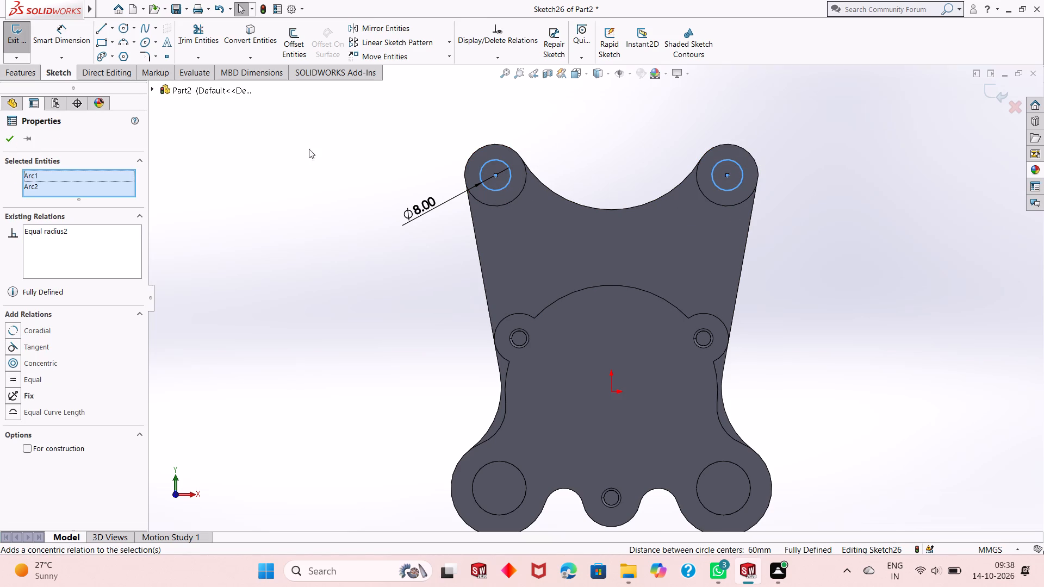
pyautogui.click(6, 141)
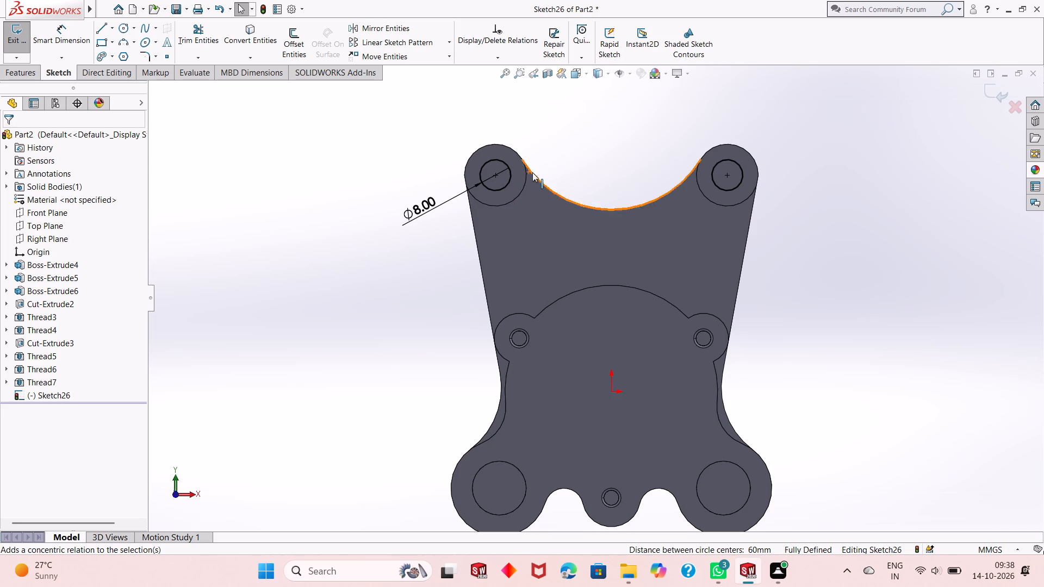
pyautogui.scroll(2, 607, 165)
pyautogui.scroll(-2, 646, 351)
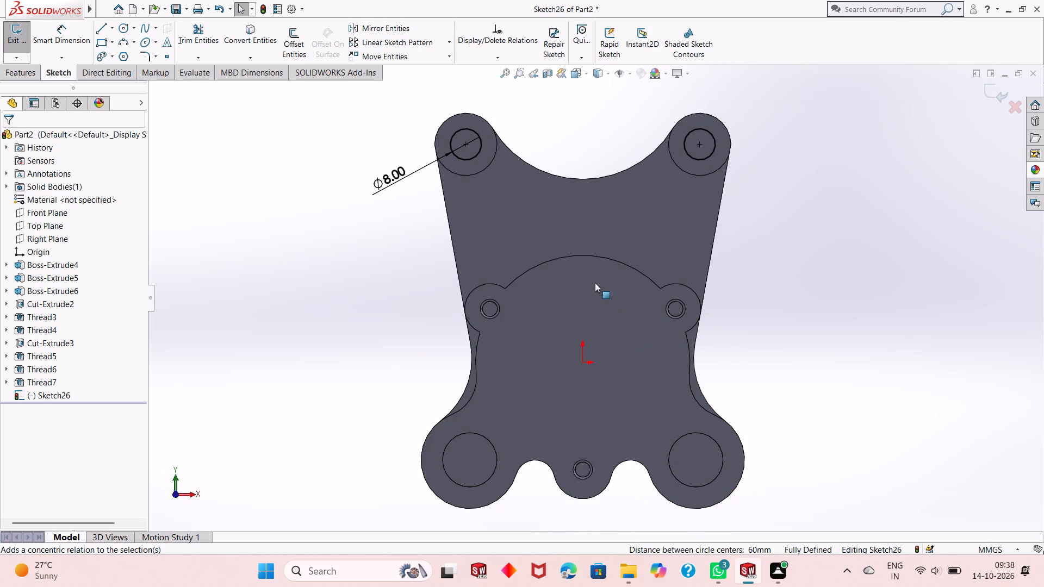
# Cut-extrude the two 8 mm circles in the upper lobes, blind 20 mm deep through the plate.
pyautogui.click(24, 77)
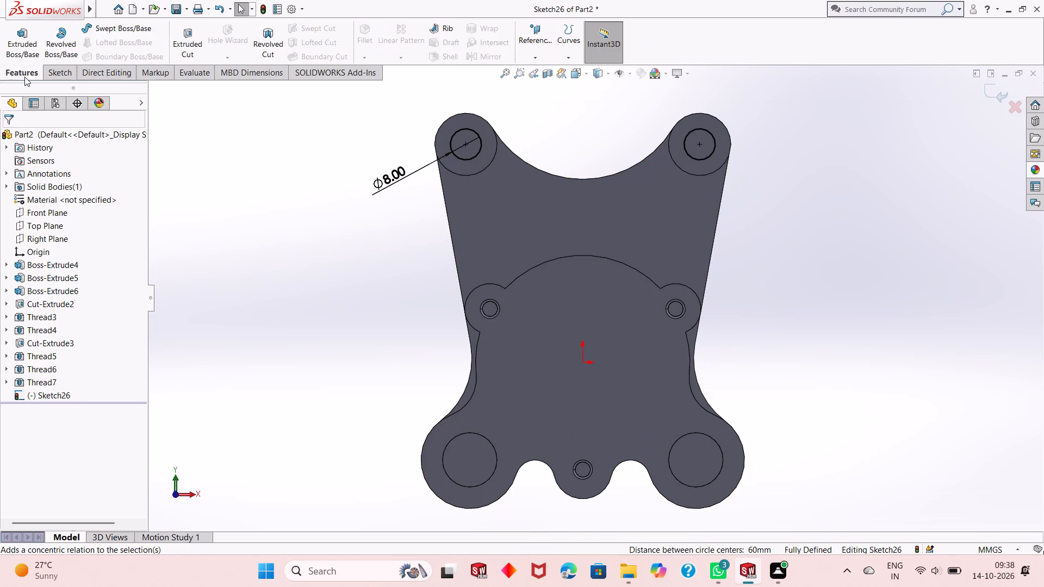
pyautogui.click(196, 45)
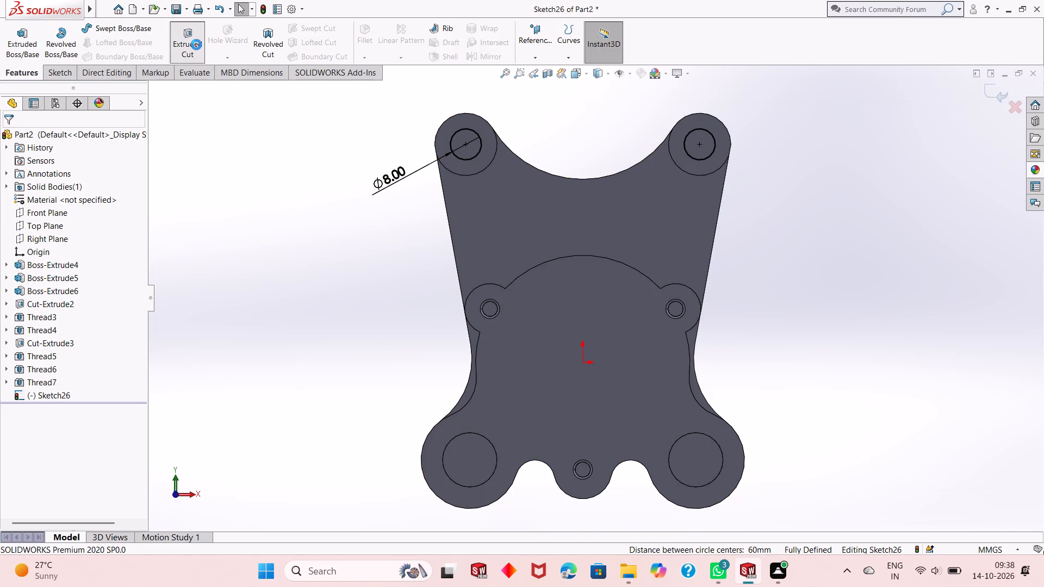
pyautogui.moveTo(426, 249); pyautogui.dragTo(511, 315, button='middle')
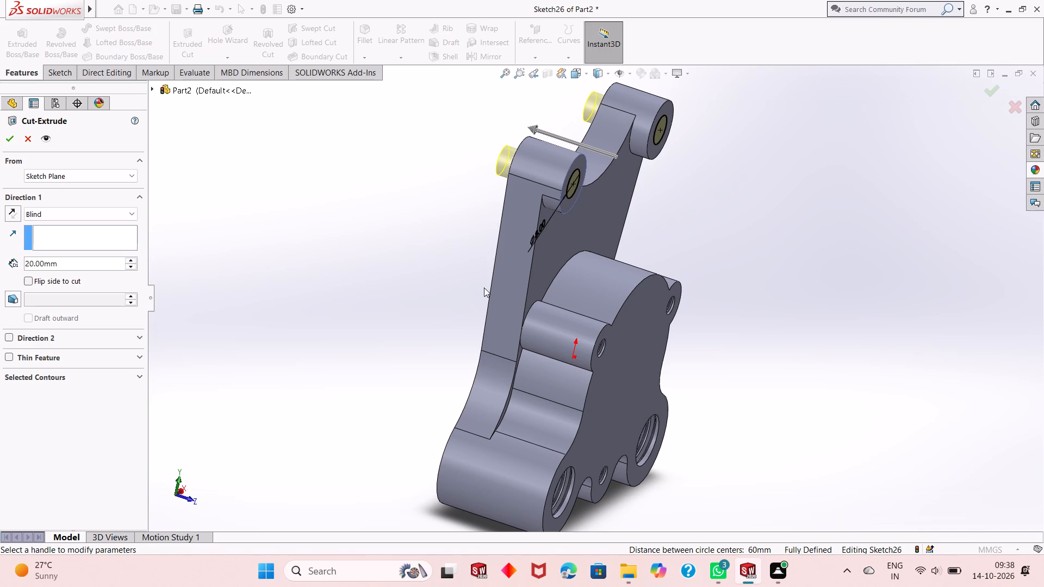
pyautogui.click(9, 140)
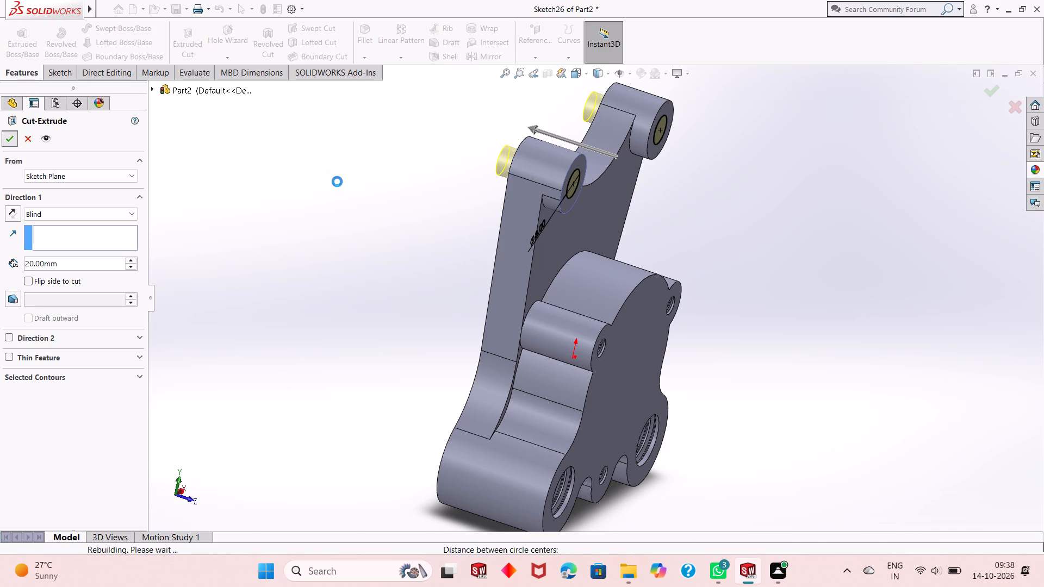
pyautogui.click(403, 183)
# Sketch a circle about 41.8 mm in diameter centred on the origin, on the front face of the raised boss.
pyautogui.moveTo(504, 190); pyautogui.dragTo(504, 190, button='middle')
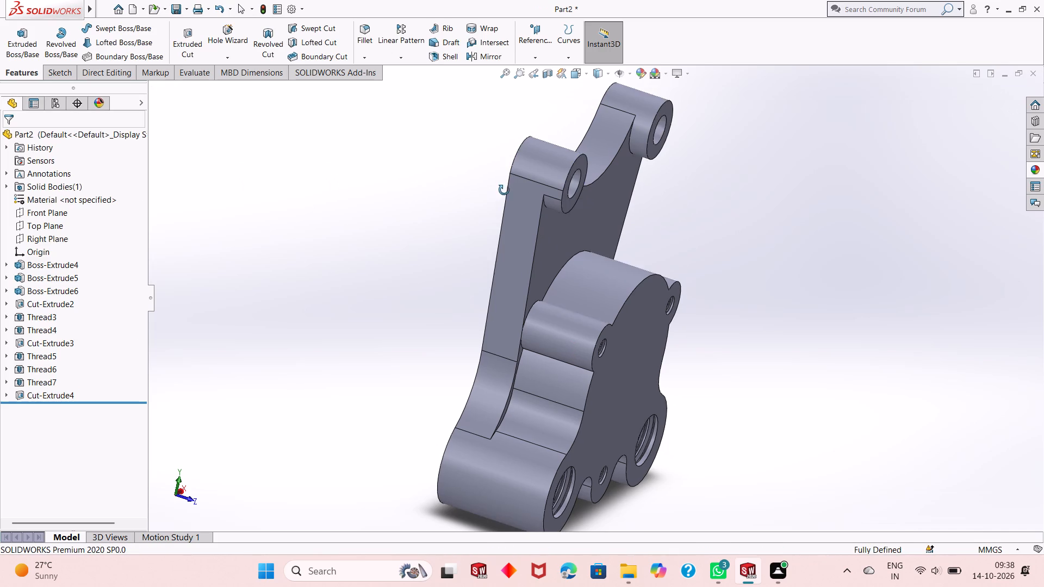
pyautogui.moveTo(504, 190); pyautogui.dragTo(372, 150, button='middle')
pyautogui.scroll(1, 488, 160)
pyautogui.moveTo(395, 147); pyautogui.dragTo(455, 135, button='middle')
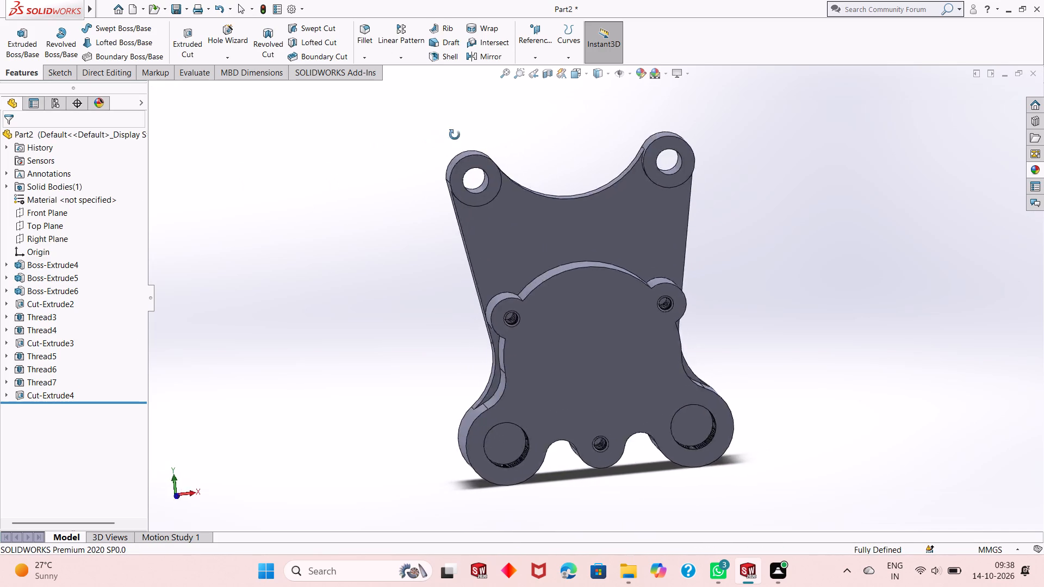
pyautogui.moveTo(455, 135); pyautogui.dragTo(436, 121, button='middle')
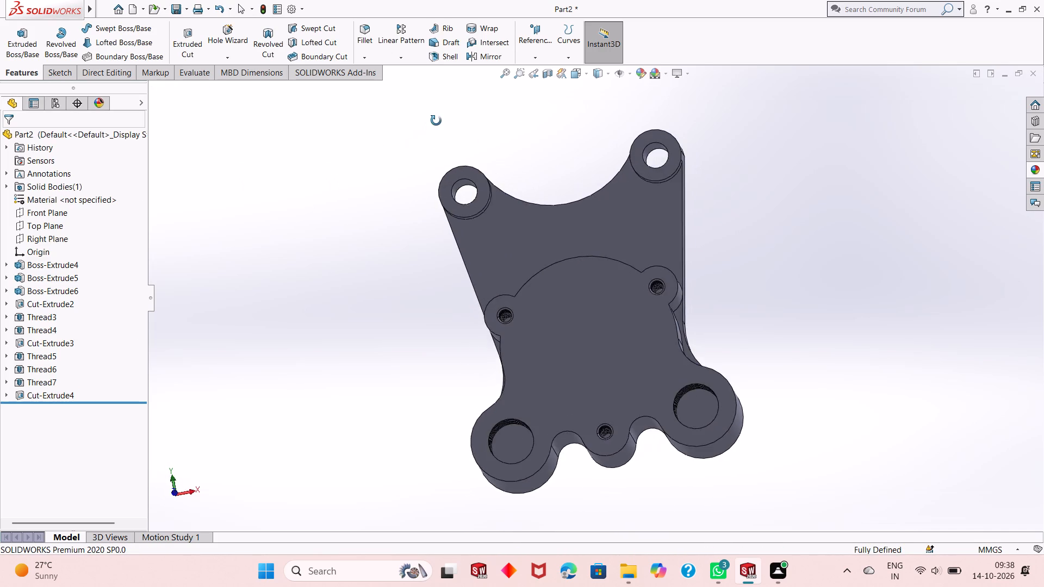
pyautogui.moveTo(436, 121); pyautogui.dragTo(452, 165, button='middle')
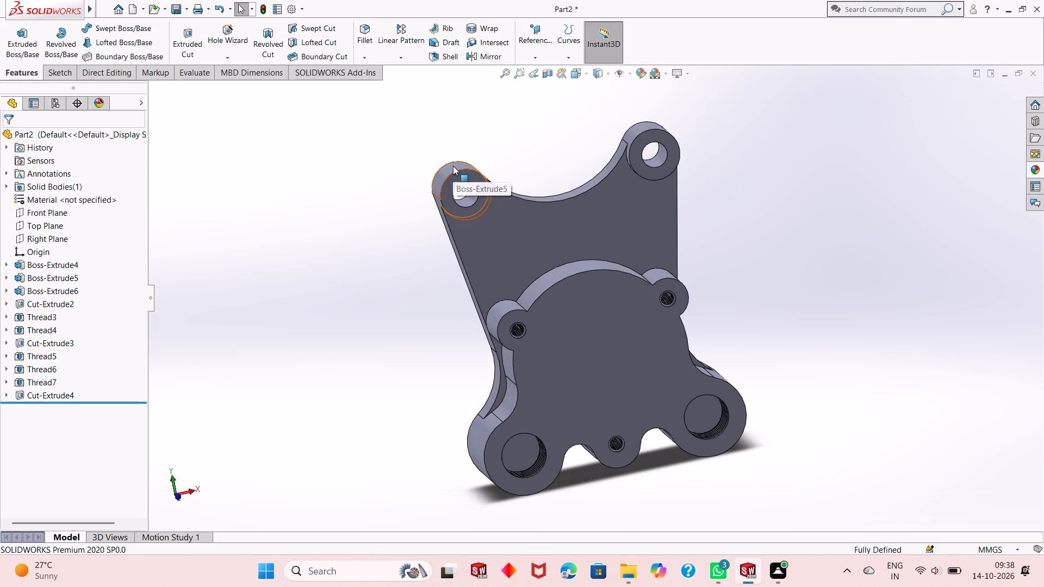
pyautogui.scroll(1, 507, 256)
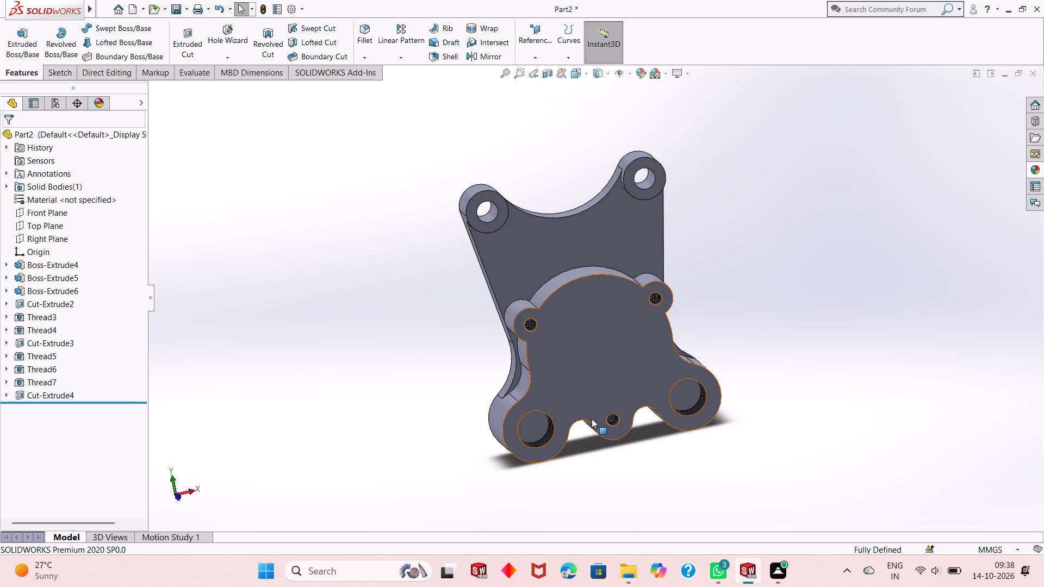
pyautogui.moveTo(587, 381); pyautogui.dragTo(591, 363, button='middle')
pyautogui.click(622, 357)
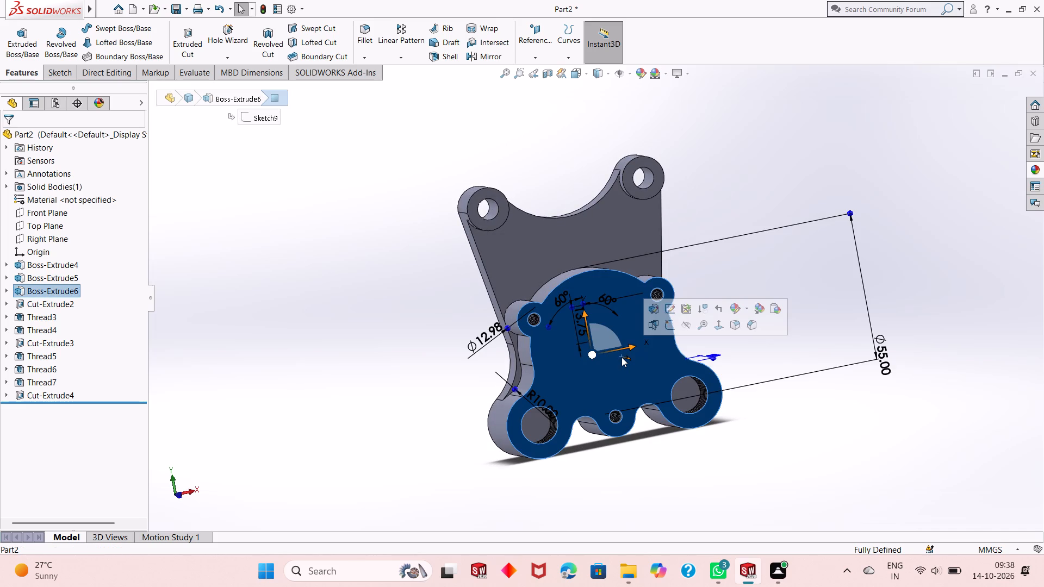
pyautogui.click(670, 326)
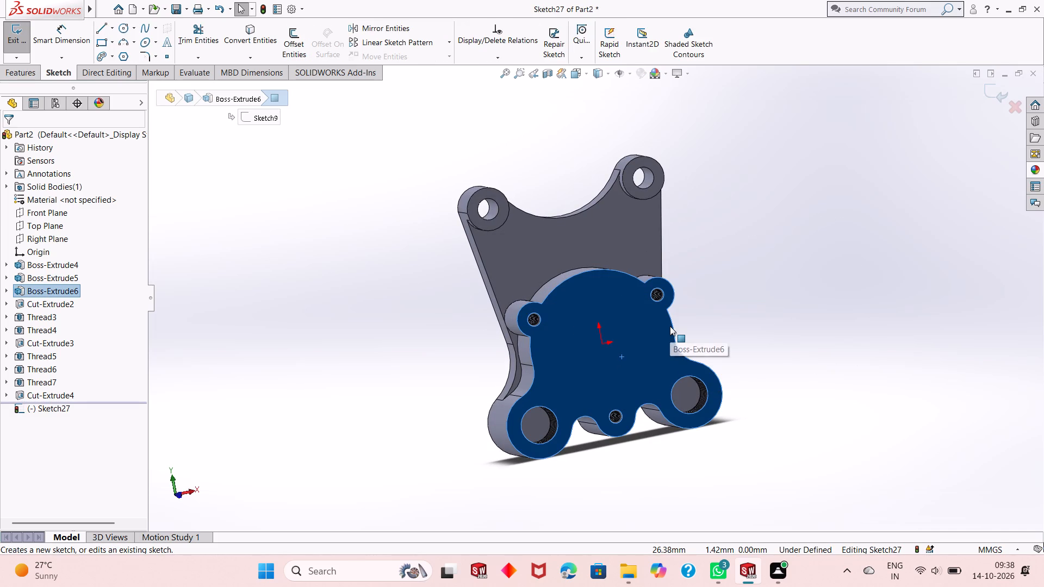
pyautogui.hotkey('ctrl', '8')
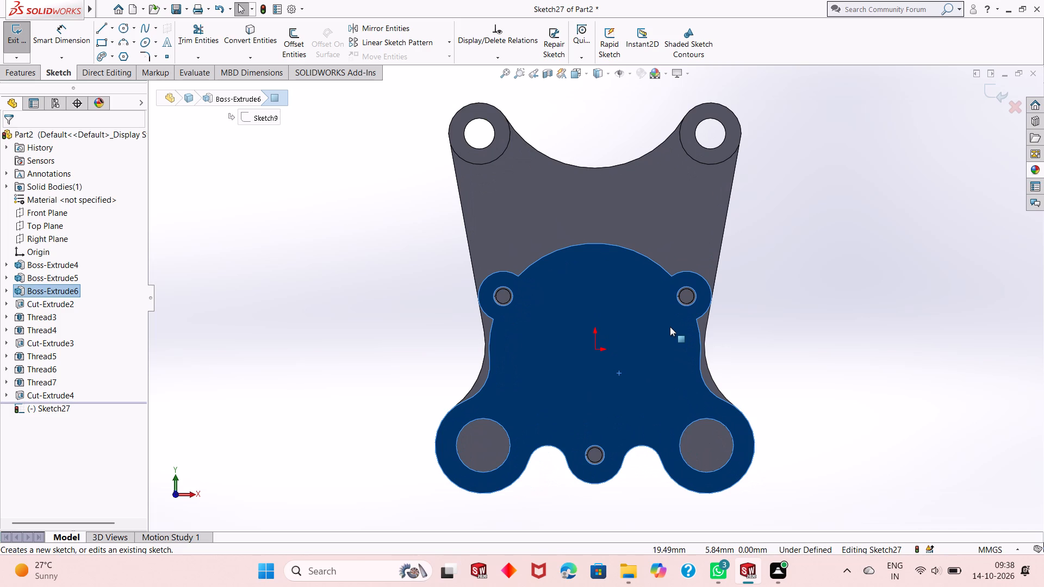
pyautogui.click(434, 295)
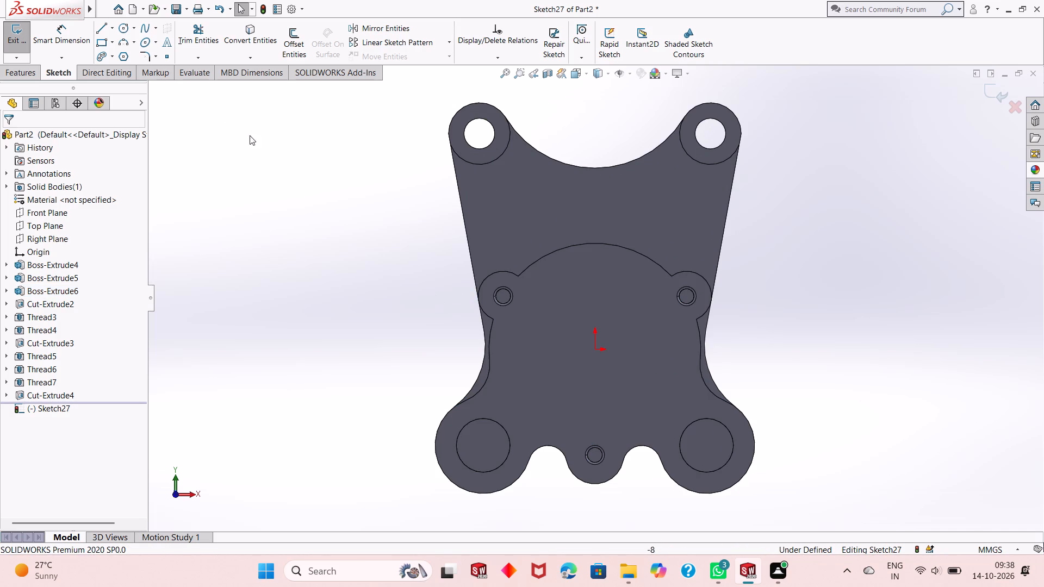
pyautogui.click(125, 29)
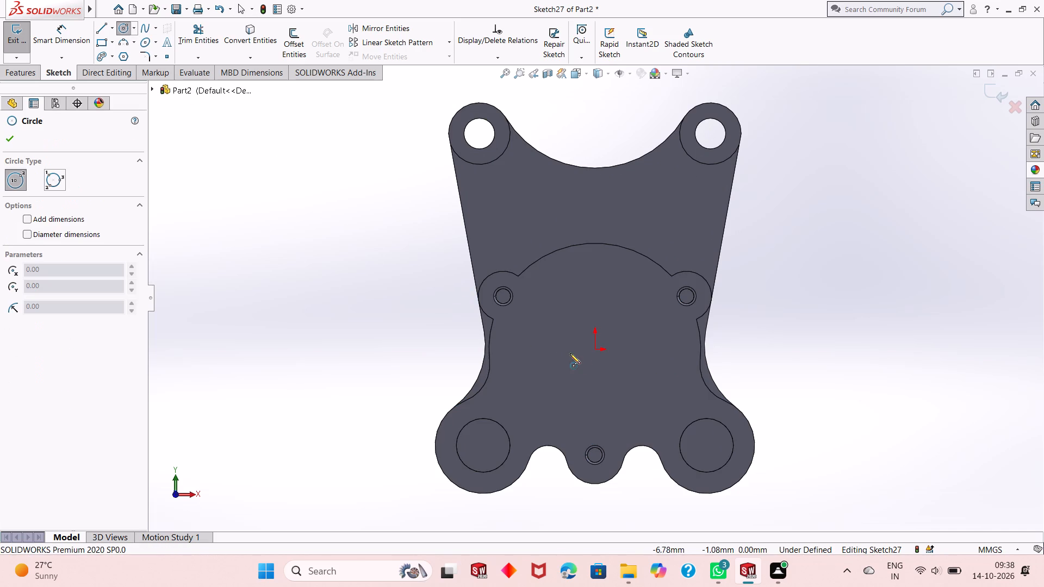
pyautogui.click(594, 351)
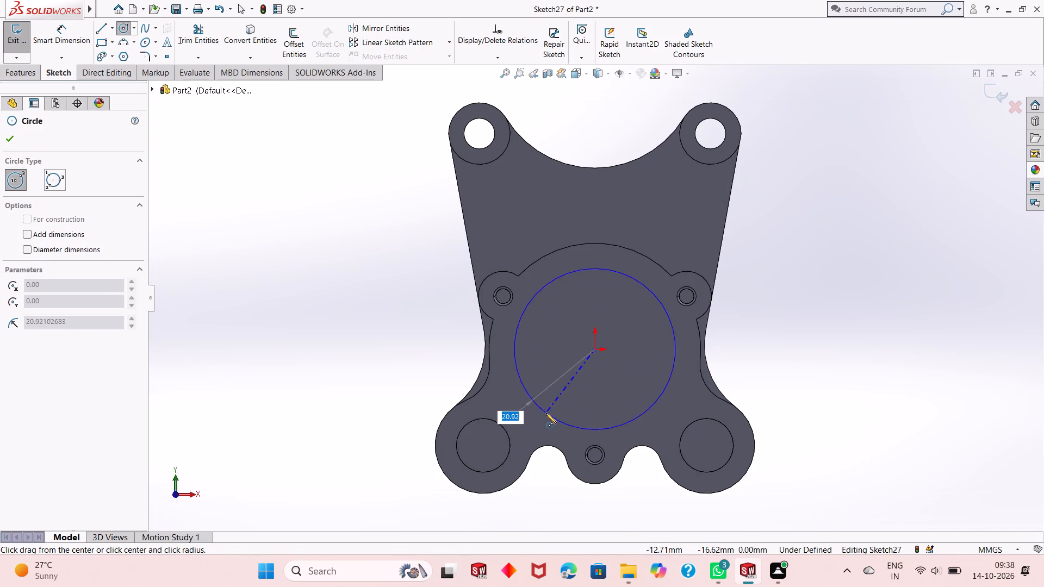
pyautogui.click(546, 413)
pyautogui.rightClick(247, 253)
pyautogui.click(287, 262)
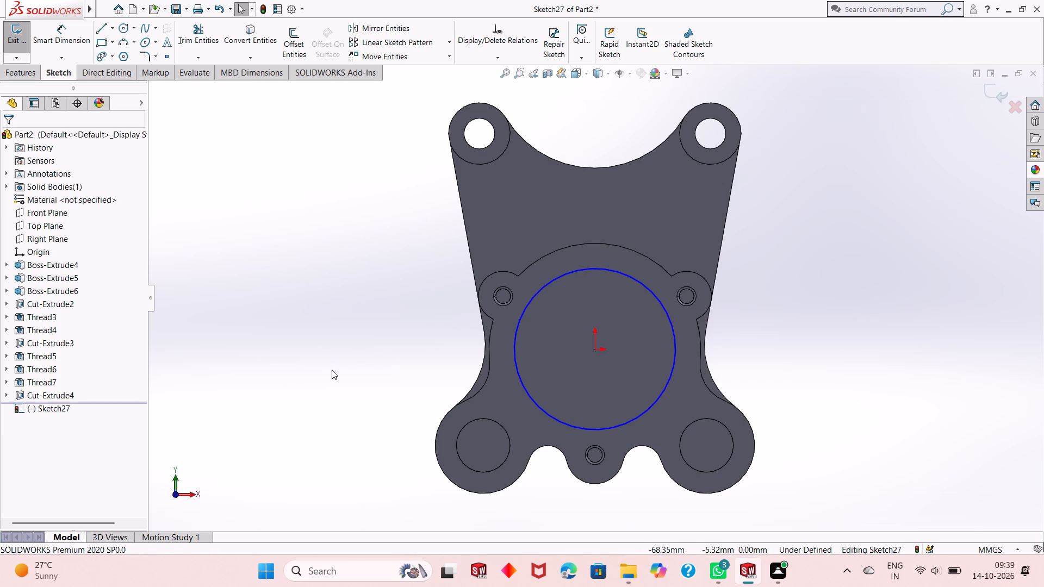
# Dimension the central circle on the boss face to a diameter of 40 mm.
pyautogui.click(65, 32)
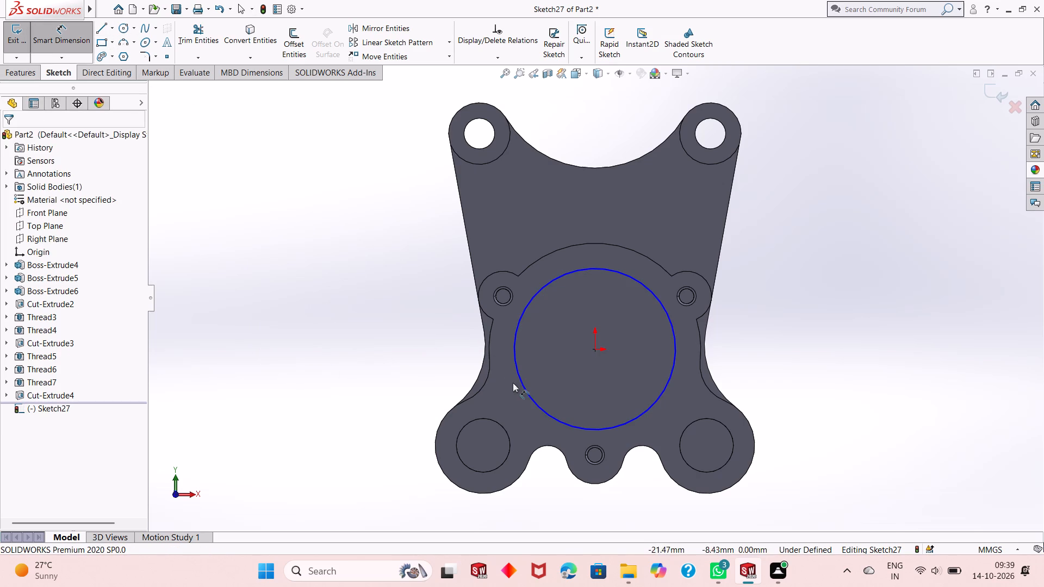
pyautogui.click(533, 402)
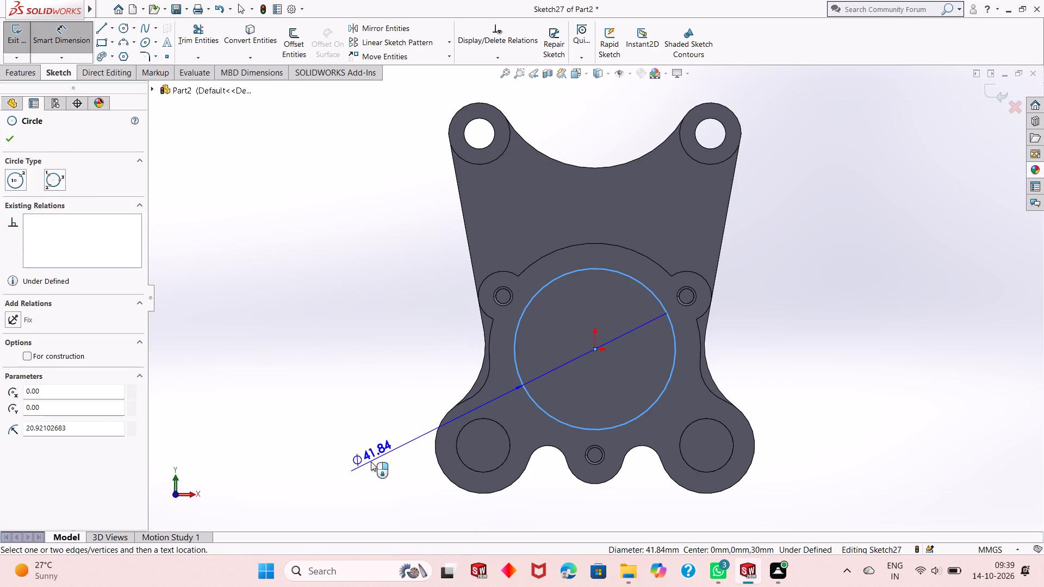
pyautogui.click(371, 461)
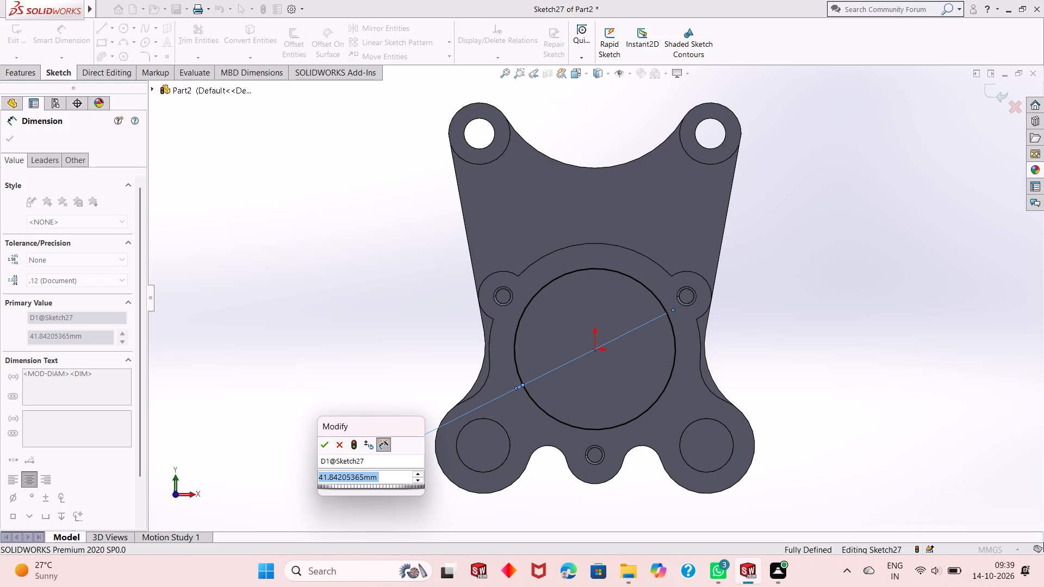
pyautogui.write('40')
pyautogui.press('Return')
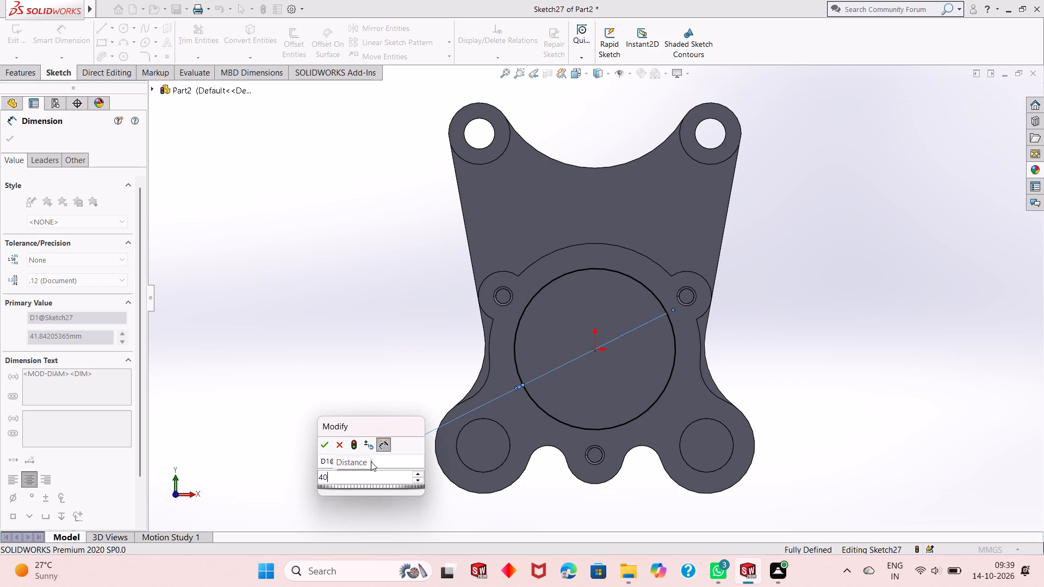
pyautogui.rightClick(349, 272)
pyautogui.click(365, 302)
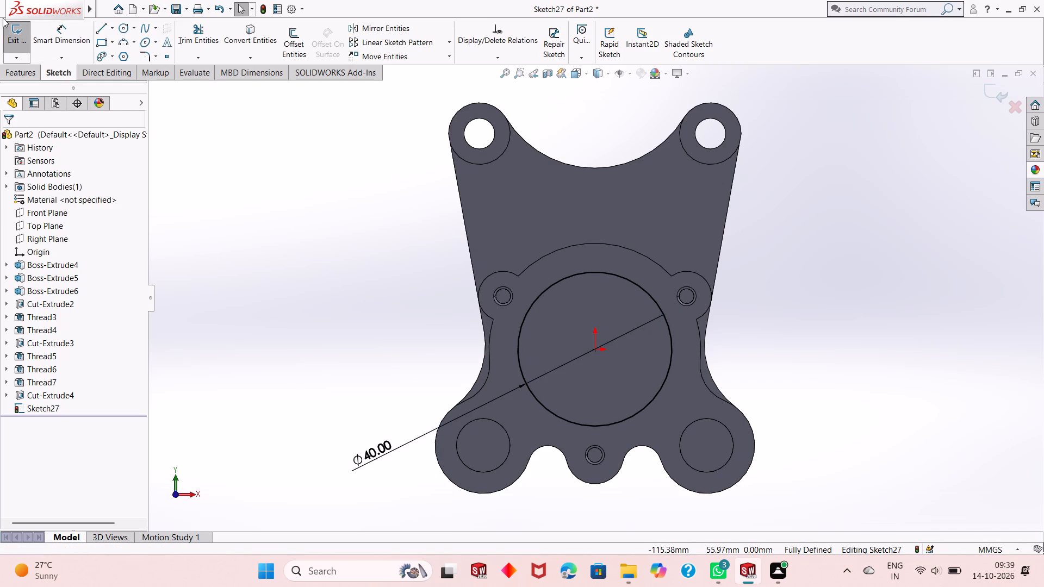
# Cut-extrude the 40 mm circle into the boss, blind 20 mm deep.
pyautogui.click(29, 77)
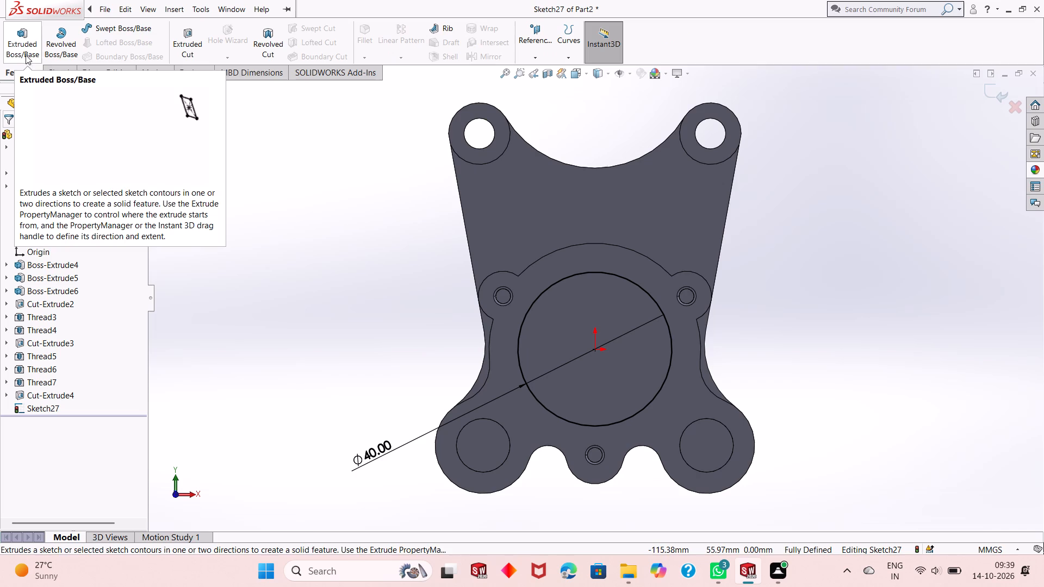
pyautogui.click(185, 45)
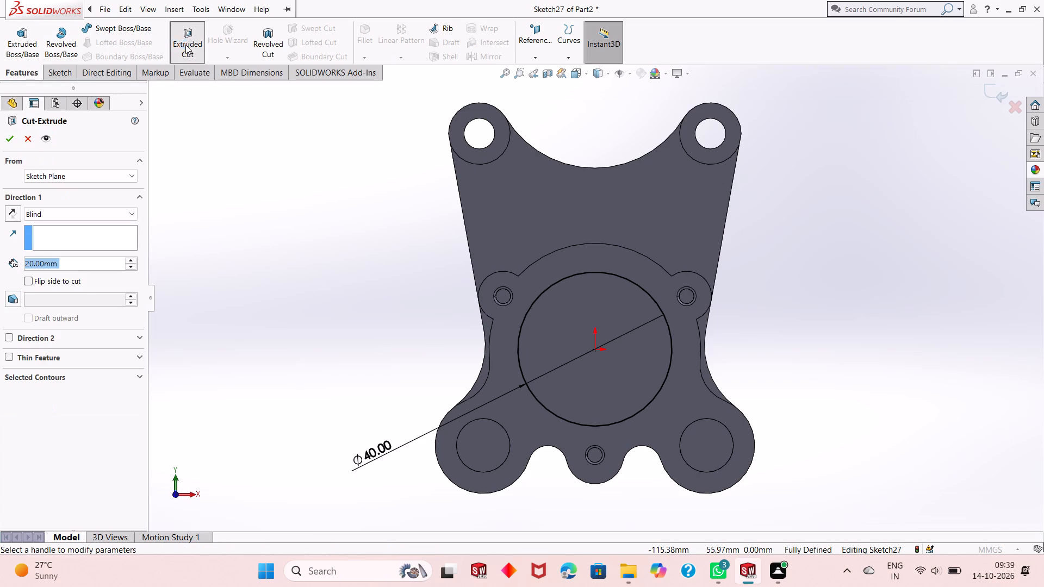
pyautogui.moveTo(398, 365); pyautogui.dragTo(418, 354, button='middle')
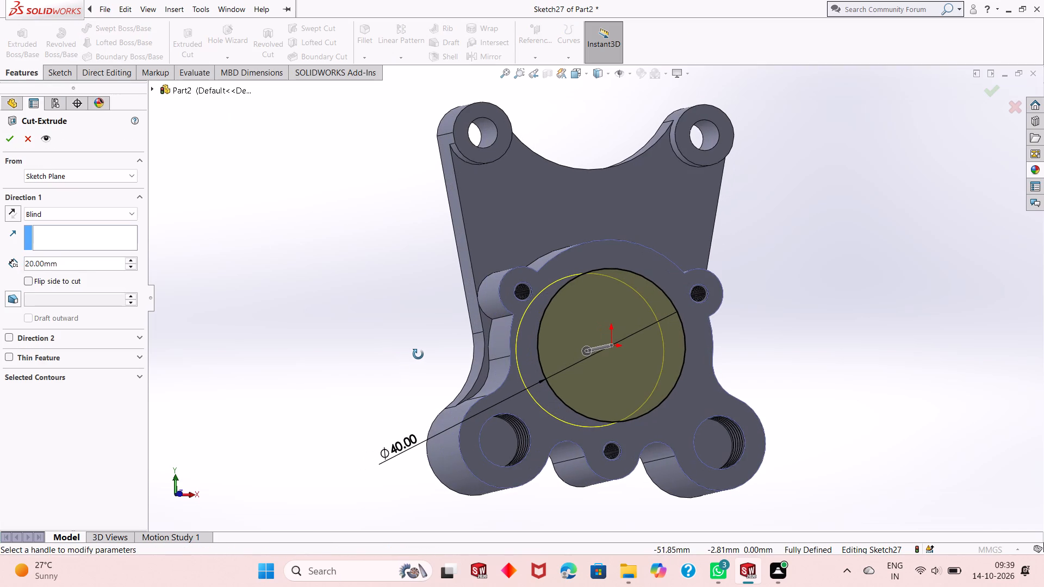
pyautogui.moveTo(418, 354); pyautogui.dragTo(434, 376, button='middle')
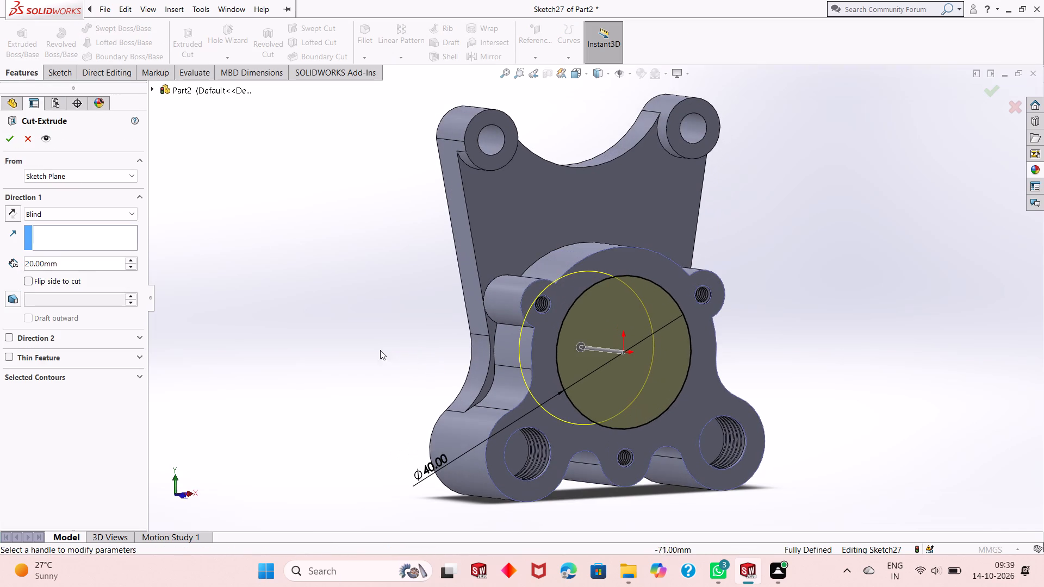
pyautogui.click(10, 135)
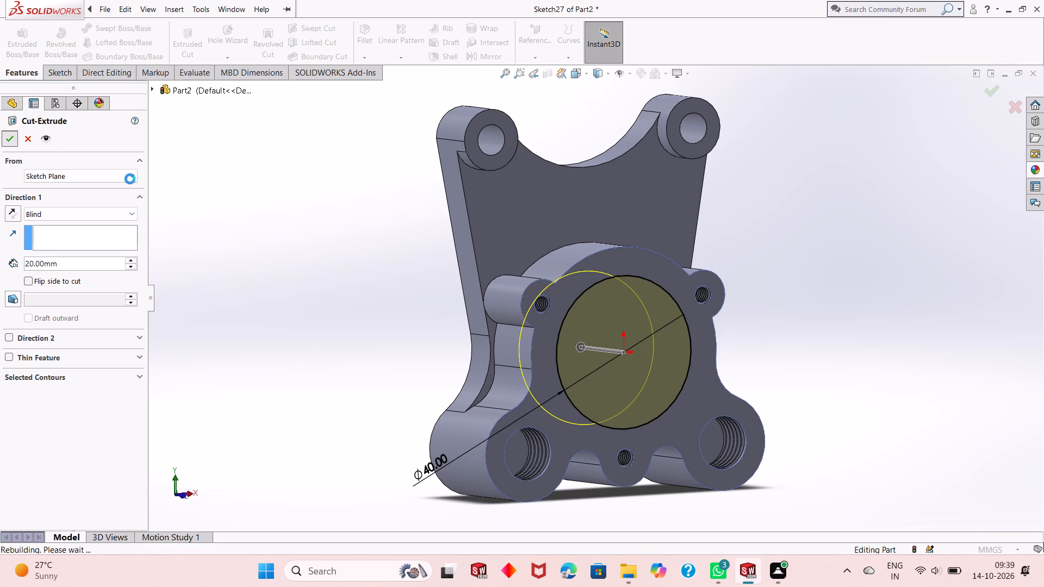
pyautogui.click(347, 273)
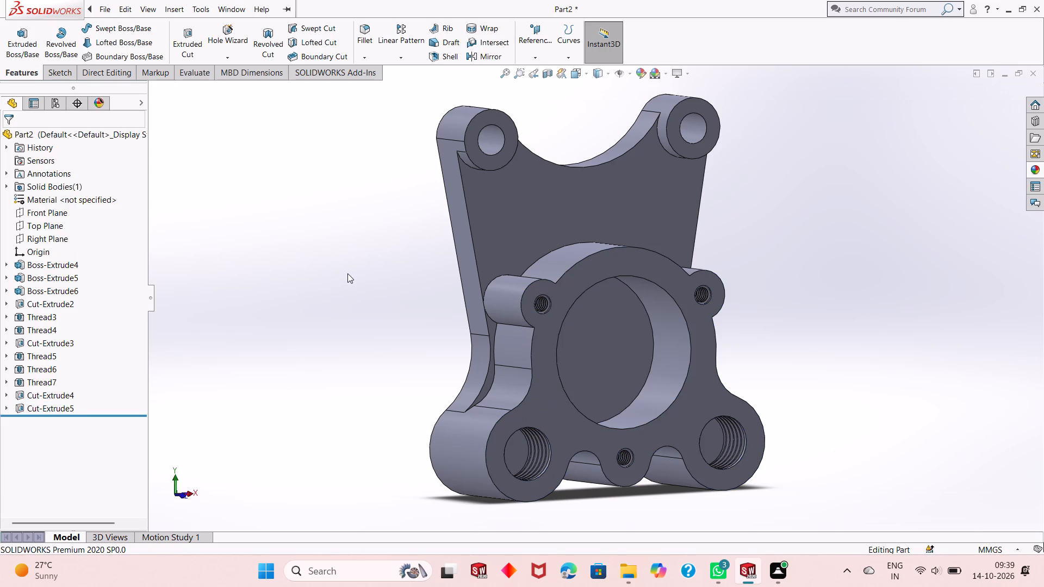
# Sketch a circle about 44.4 mm in diameter centred on the origin, on the flat back face of the plate.
pyautogui.moveTo(403, 325); pyautogui.dragTo(384, 294, button='middle')
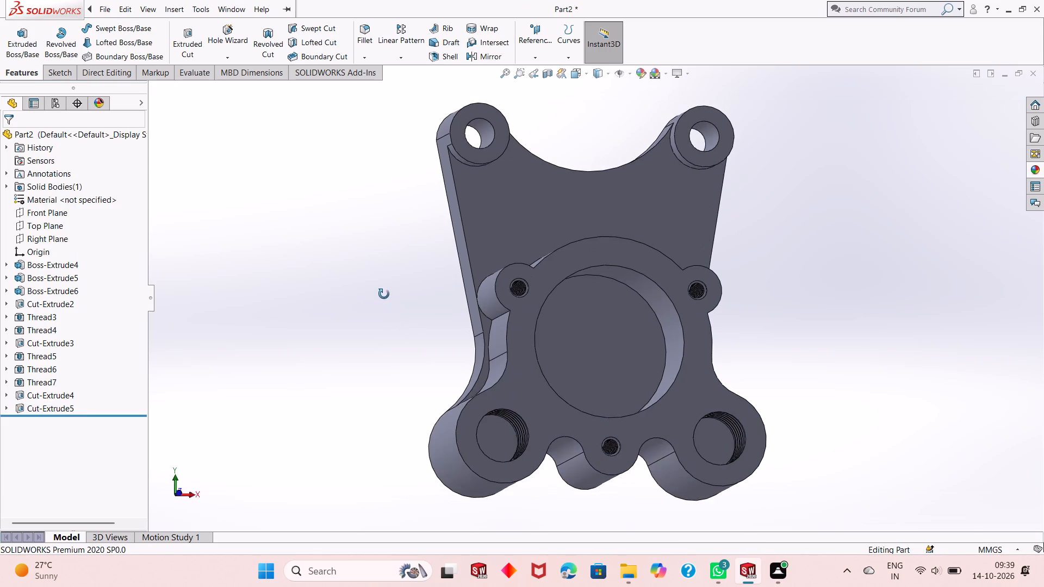
pyautogui.moveTo(384, 294); pyautogui.dragTo(401, 339, button='middle')
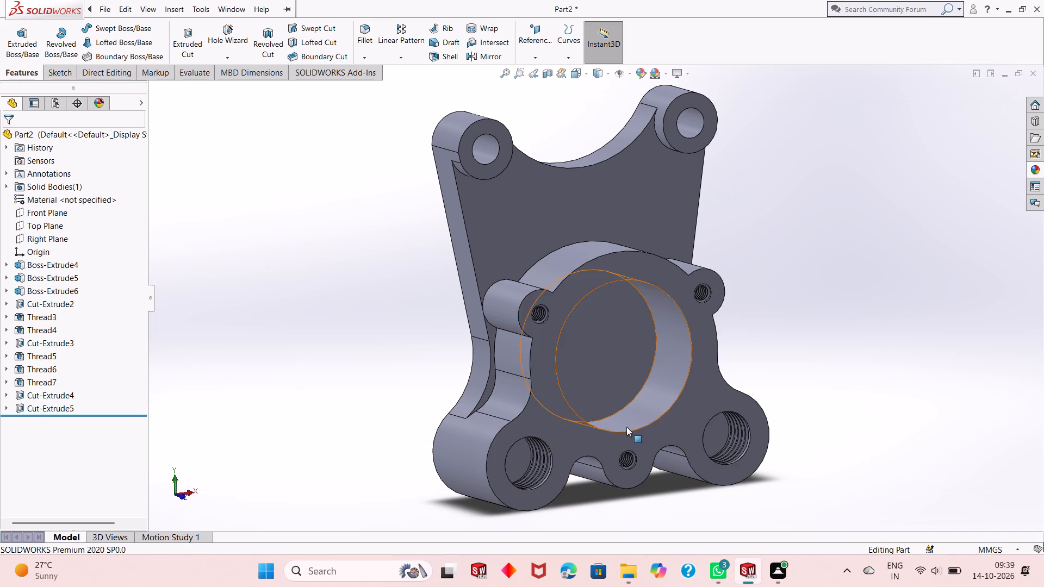
pyautogui.scroll(1, 627, 424)
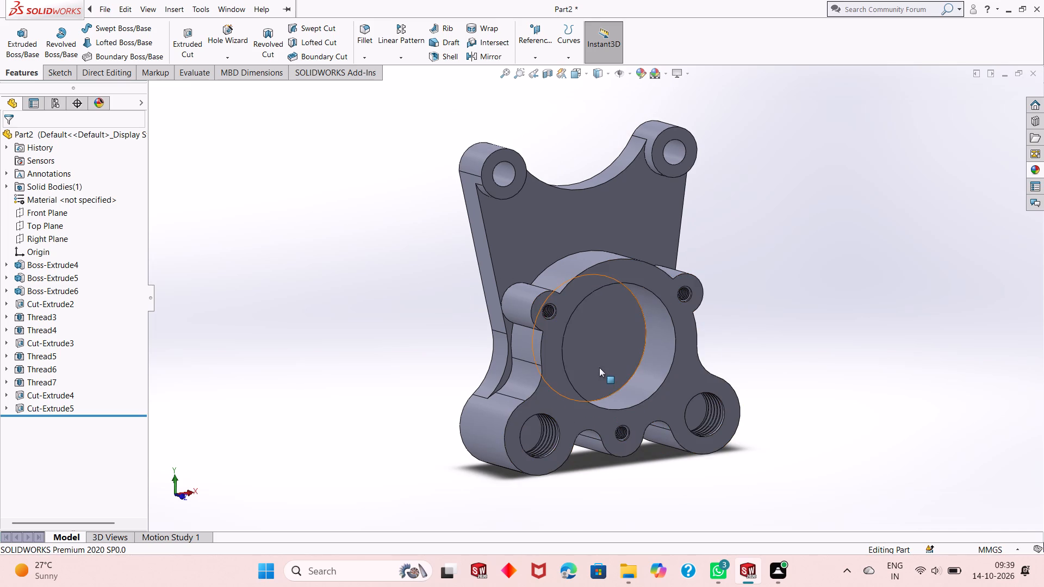
pyautogui.moveTo(599, 367); pyautogui.dragTo(824, 324, button='middle')
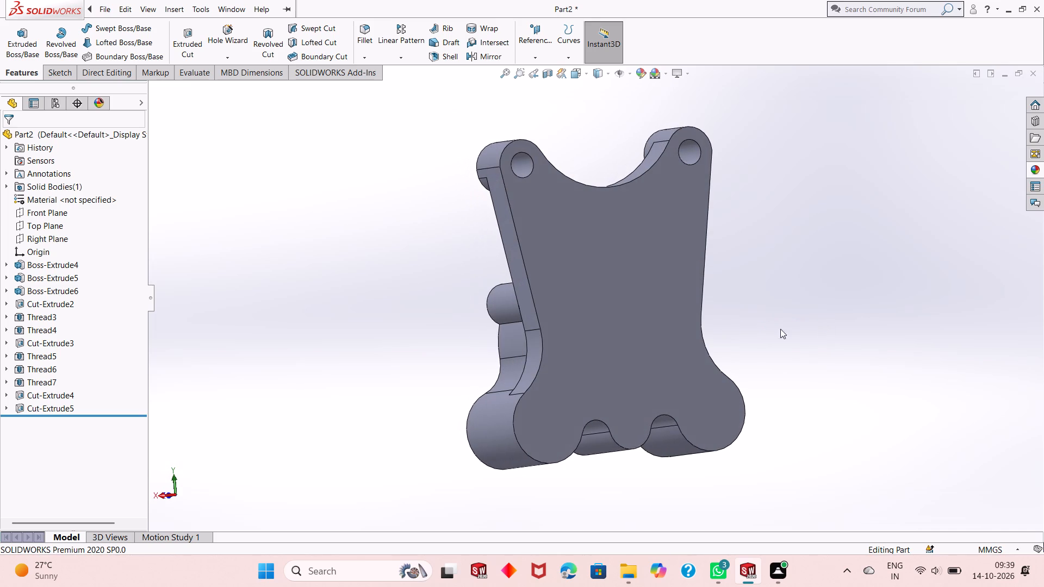
pyautogui.click(626, 312)
pyautogui.click(674, 282)
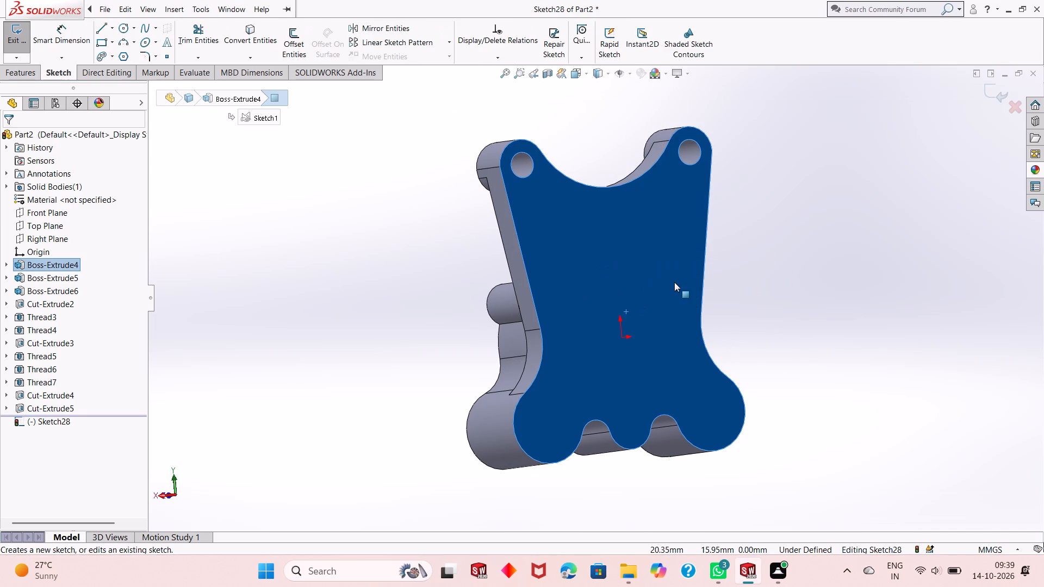
pyautogui.hotkey('ctrl', '8')
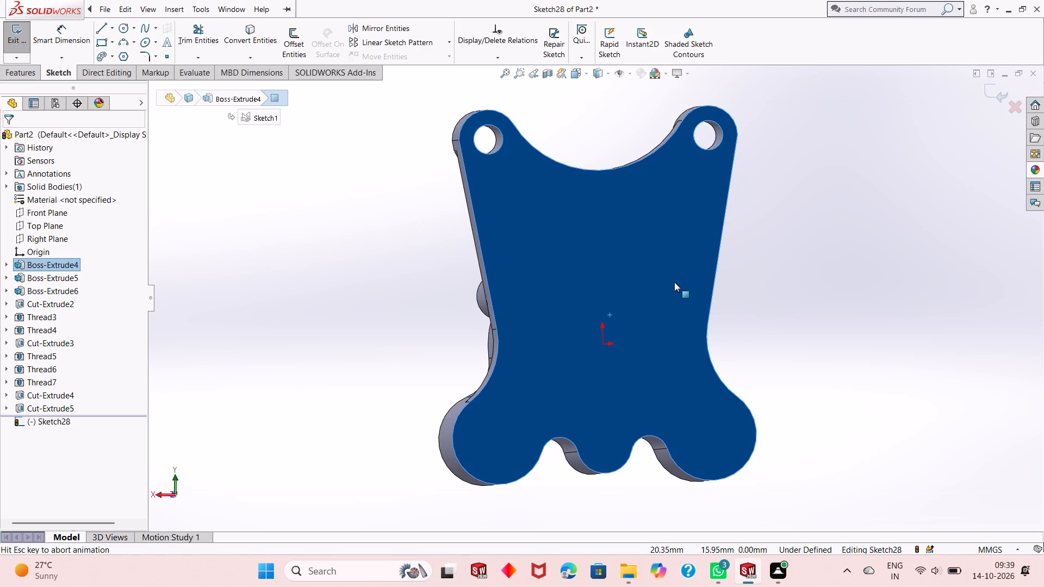
pyautogui.scroll(-1, 596, 377)
pyautogui.scroll(2, 595, 378)
pyautogui.click(364, 286)
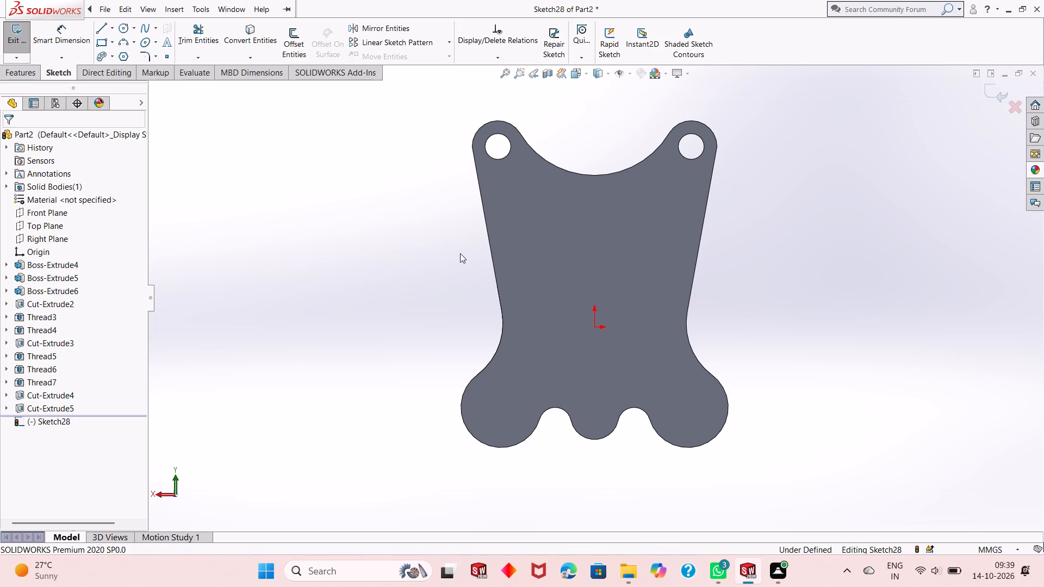
pyautogui.click(125, 28)
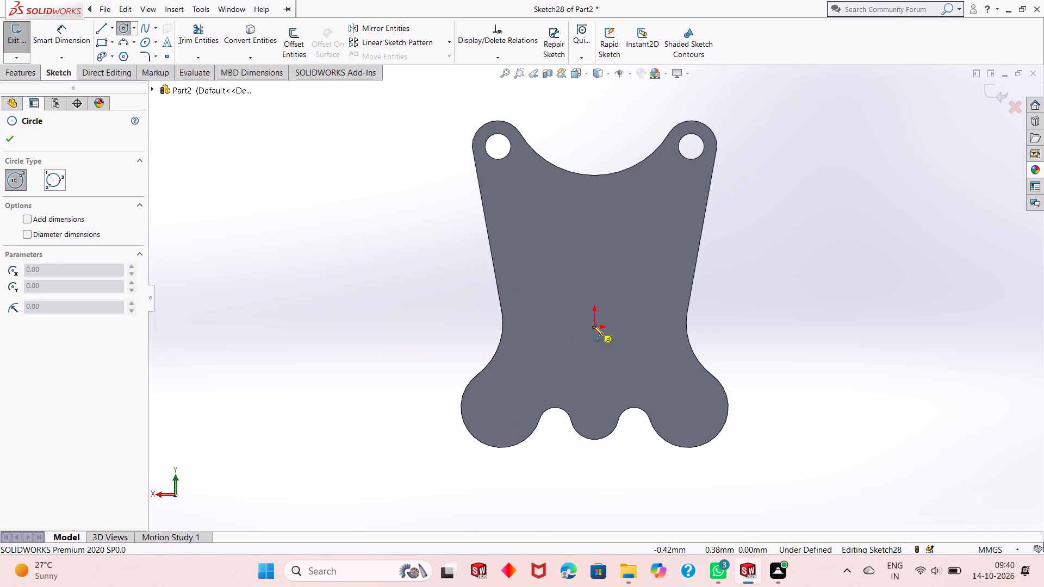
pyautogui.click(594, 329)
pyautogui.click(624, 261)
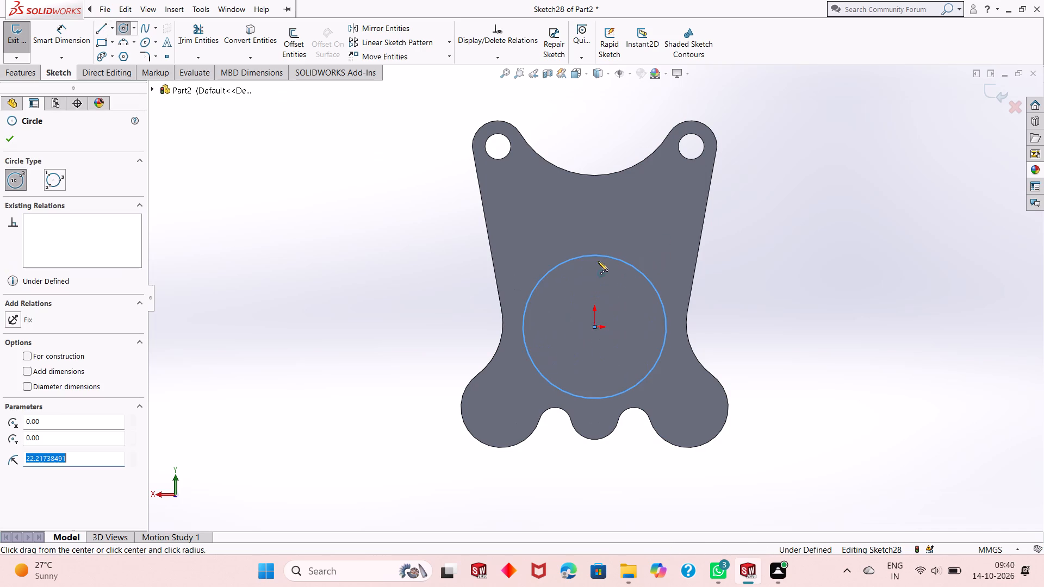
pyautogui.rightClick(308, 242)
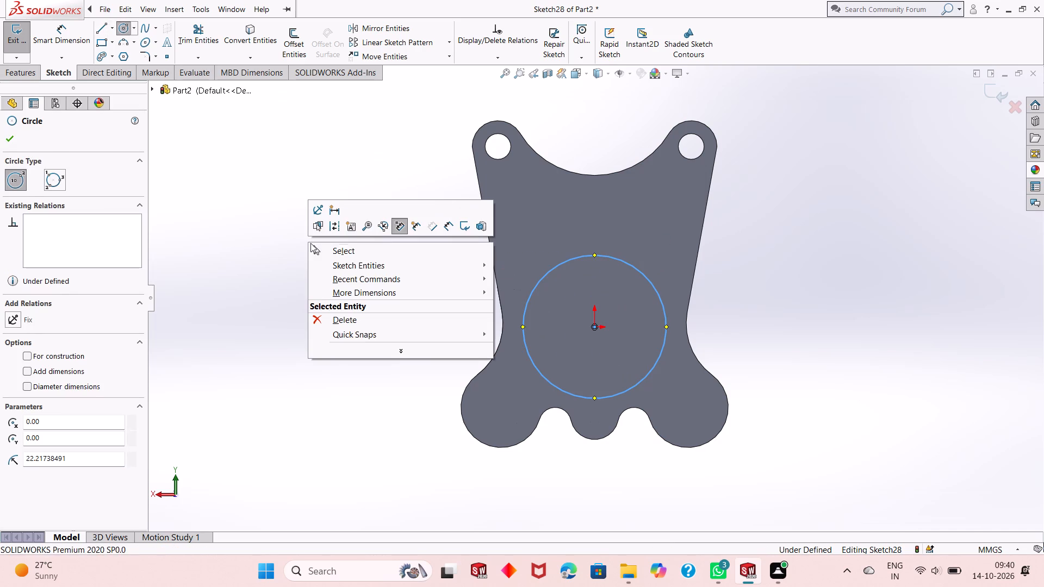
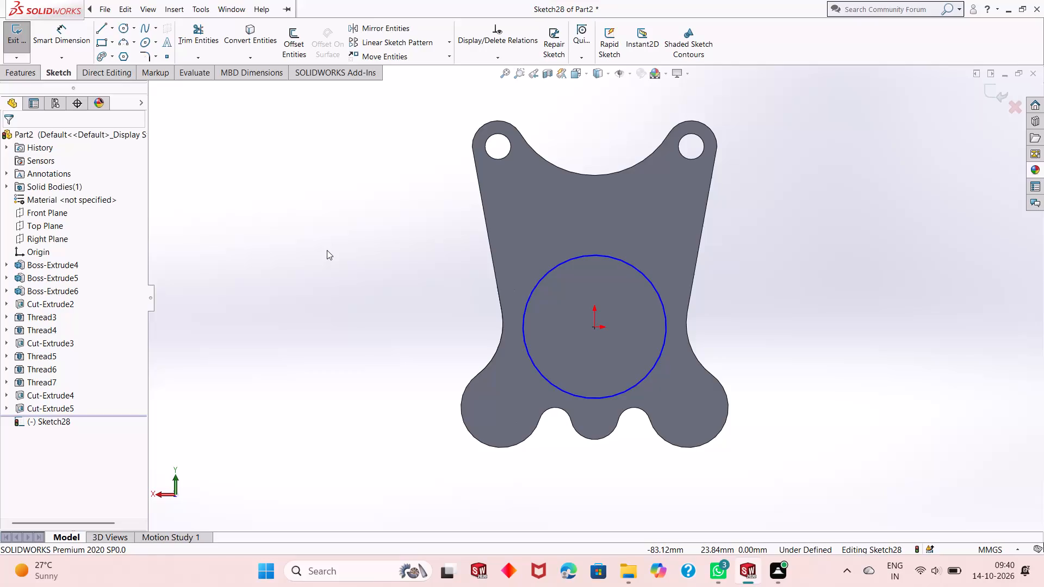
# Dimension the sketched circle centred on the origin with a diameter of 55 mm.
pyautogui.click(60, 34)
pyautogui.click(532, 363)
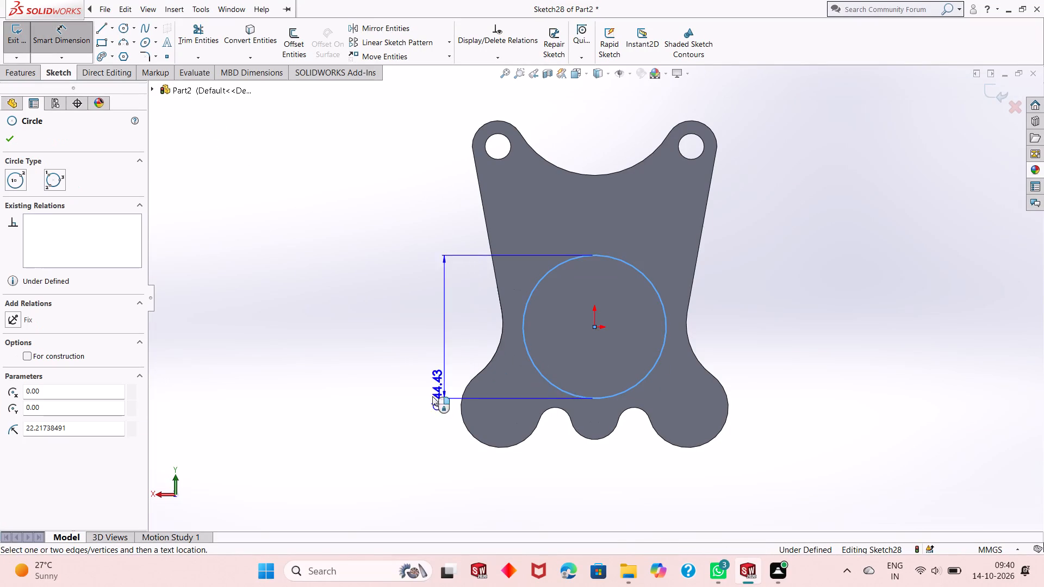
pyautogui.click(375, 431)
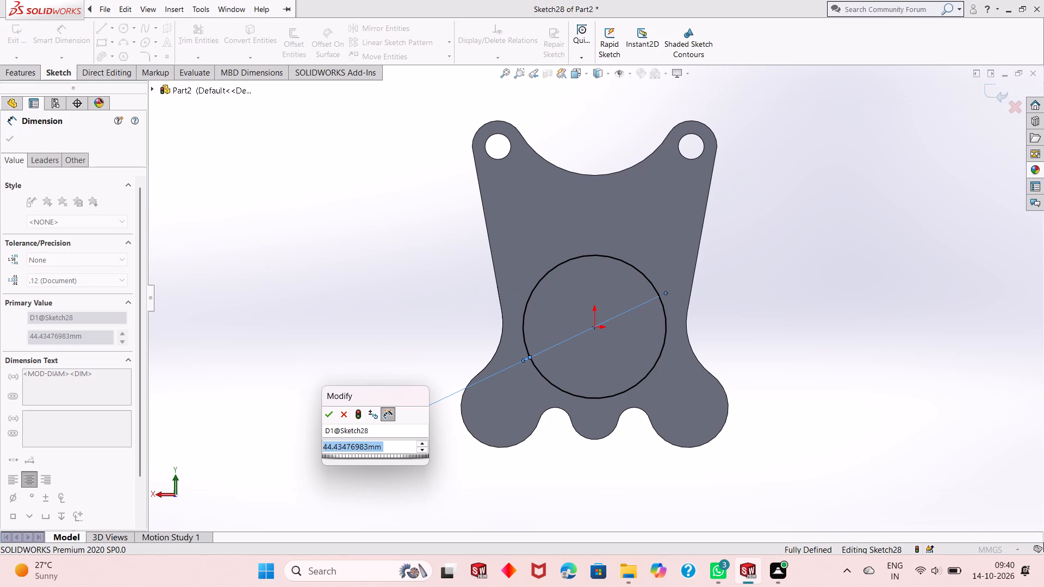
pyautogui.write('55')
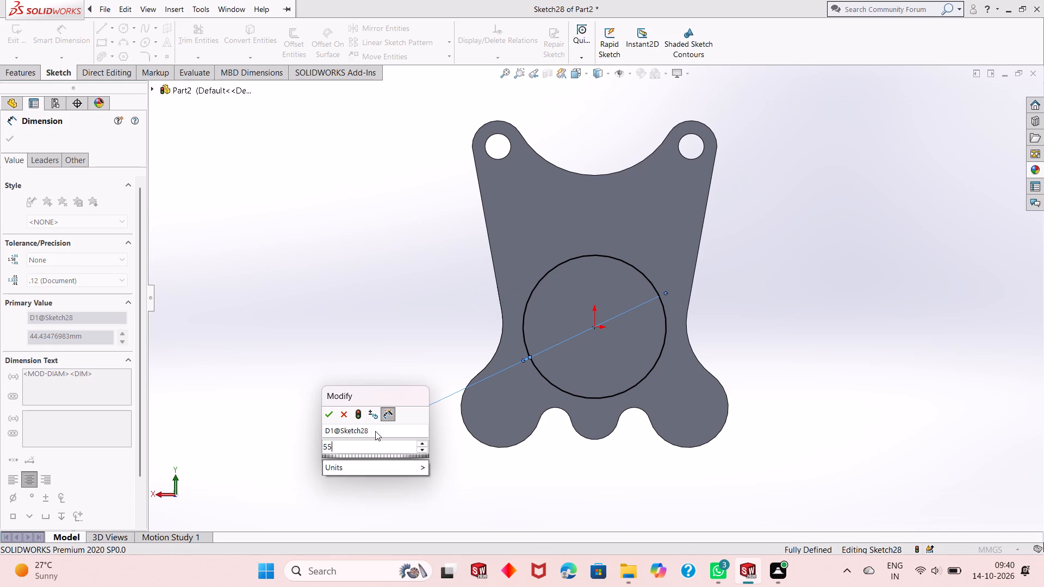
pyautogui.press('Return')
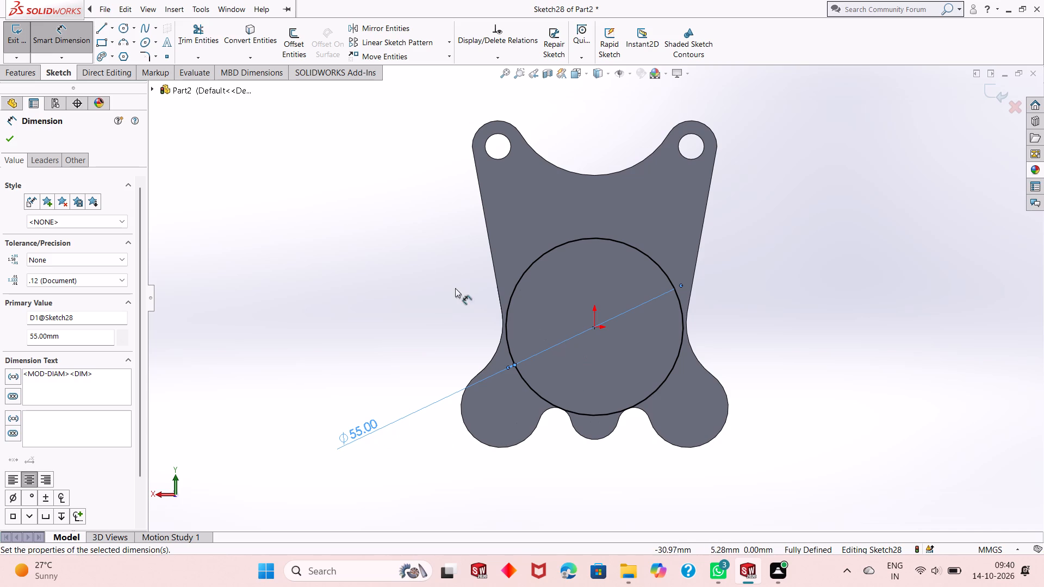
pyautogui.rightClick(385, 240)
pyautogui.click(394, 277)
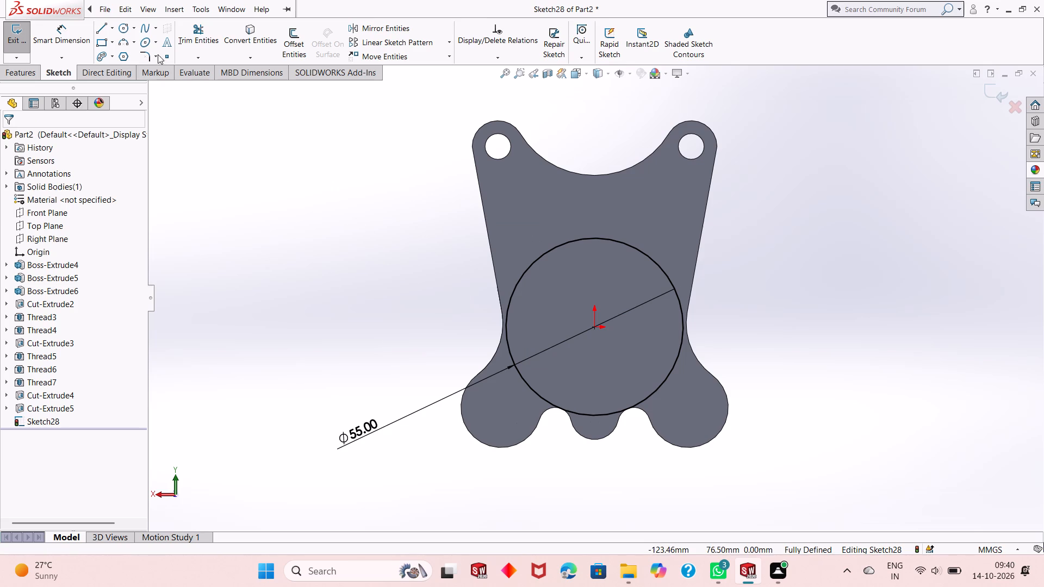
# Sketch a small circle centred on the top point of the 55 mm circle and set its diameter to 14 mm.
pyautogui.click(126, 30)
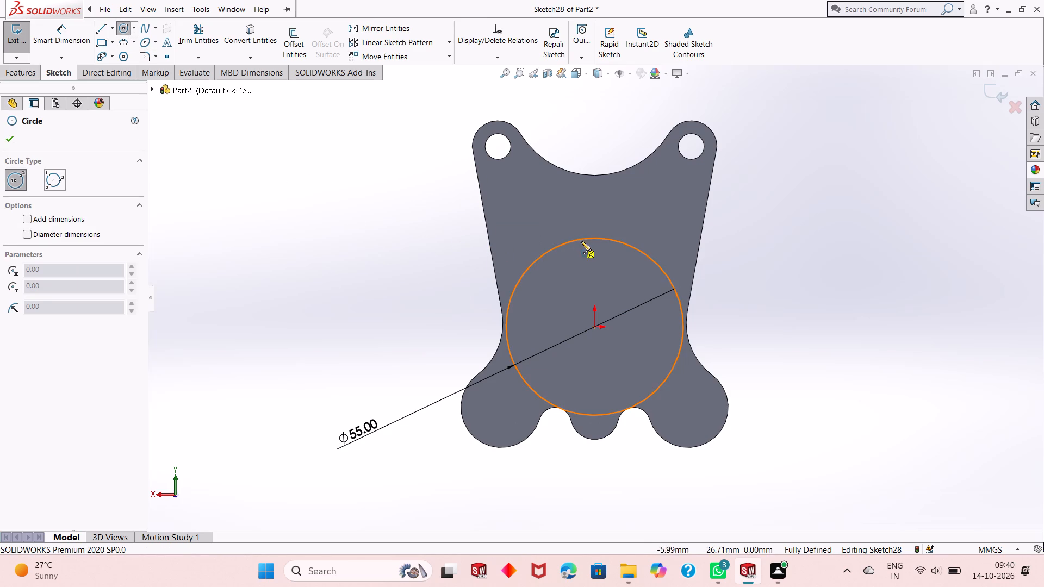
pyautogui.click(594, 241)
pyautogui.click(602, 223)
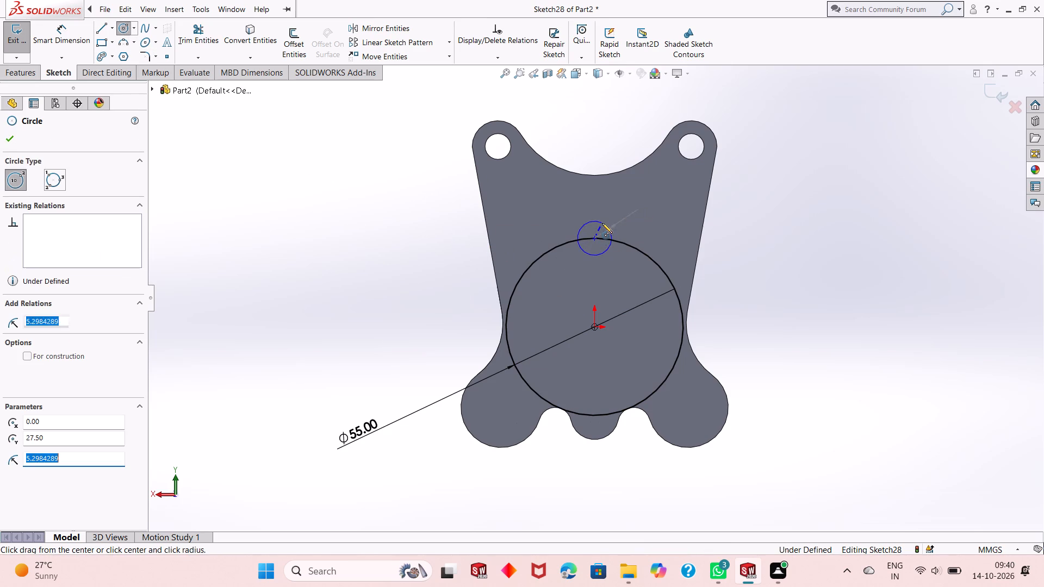
pyautogui.rightClick(280, 210)
pyautogui.click(295, 218)
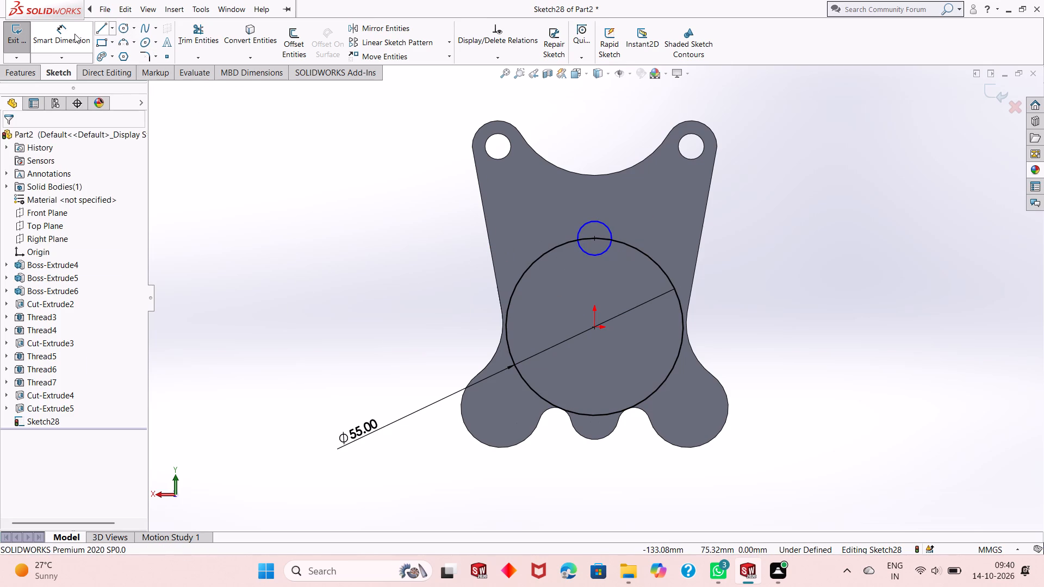
pyautogui.click(74, 34)
pyautogui.click(605, 252)
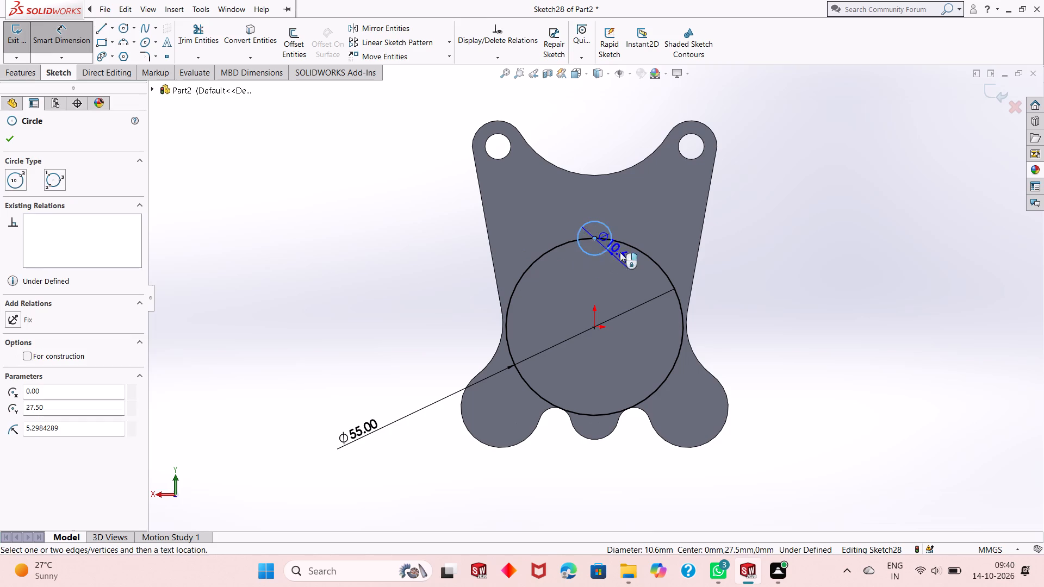
pyautogui.click(733, 289)
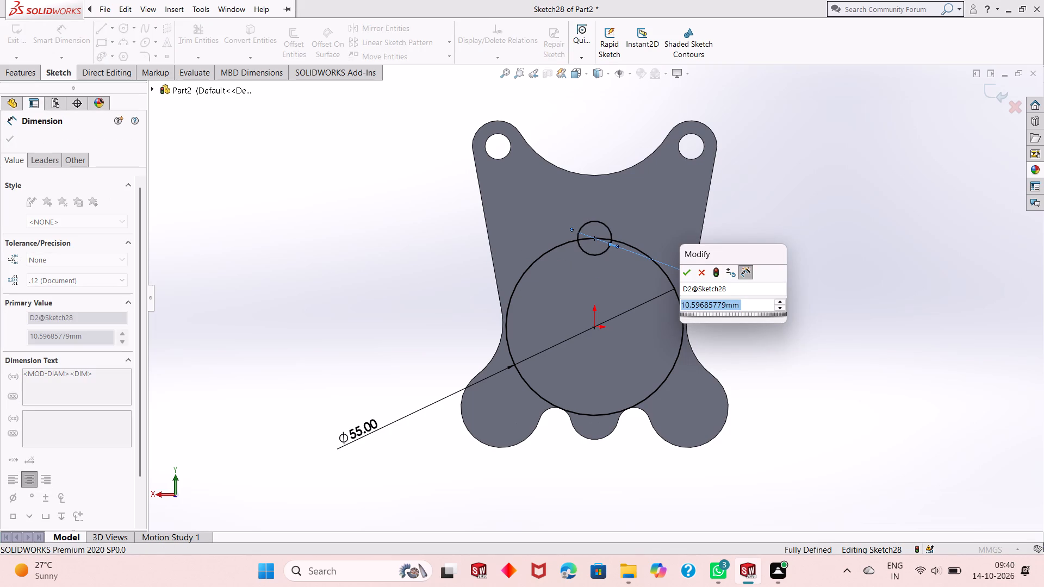
pyautogui.write('14')
pyautogui.press('Return')
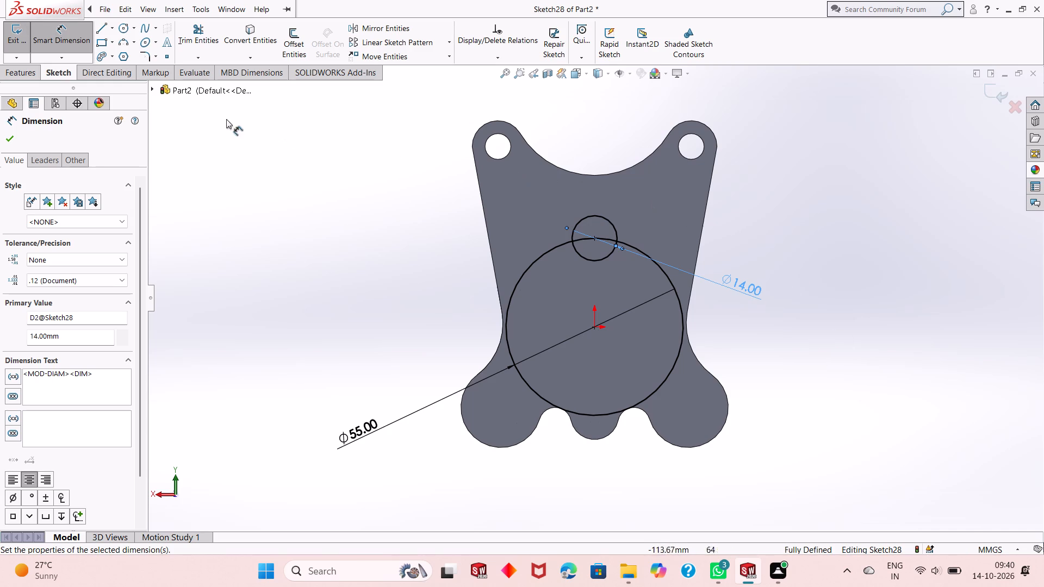
pyautogui.click(6, 136)
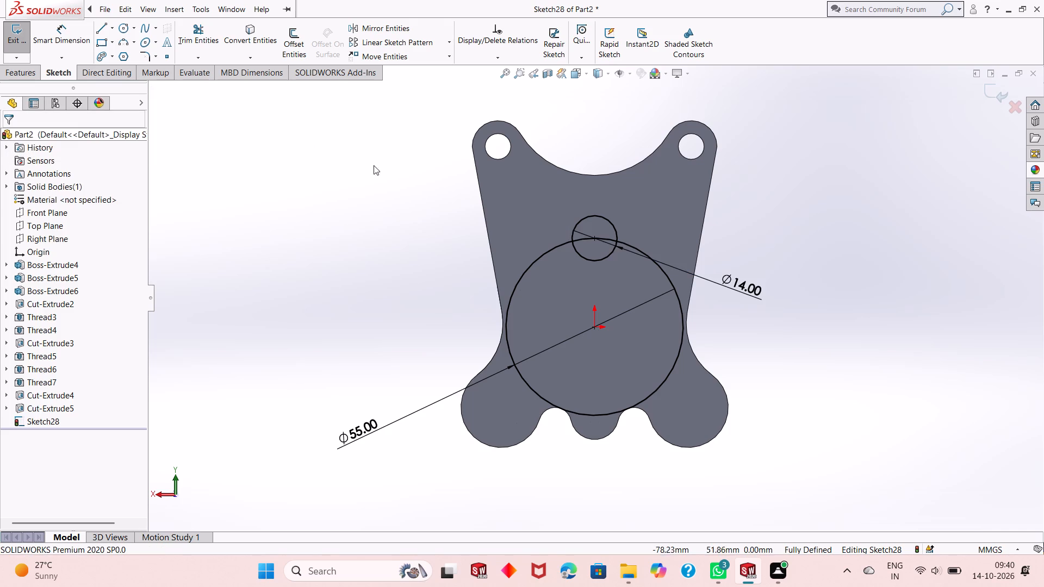
# Convert the 55 mm circle to construction geometry.
pyautogui.click(532, 263)
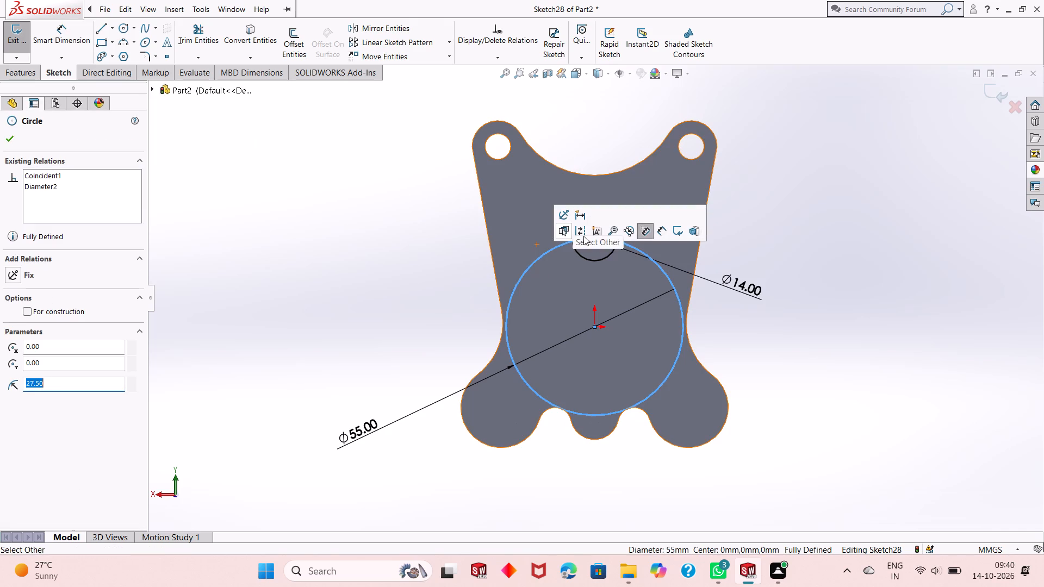
pyautogui.click(584, 236)
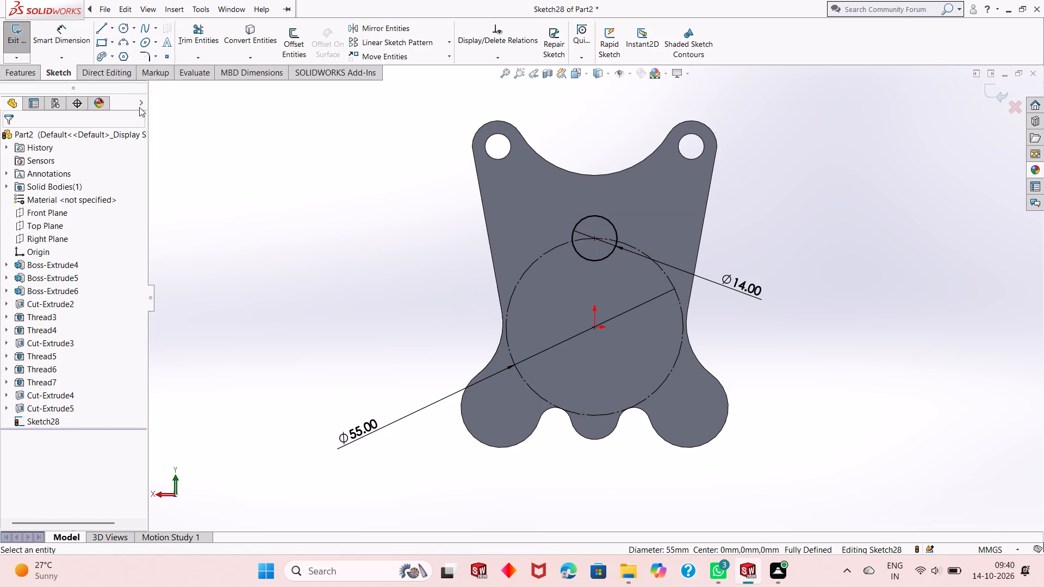
# Create a circular sketch pattern of the 14 mm circle around the origin with 3 equally spaced instances over 360 degrees.
pyautogui.click(596, 259)
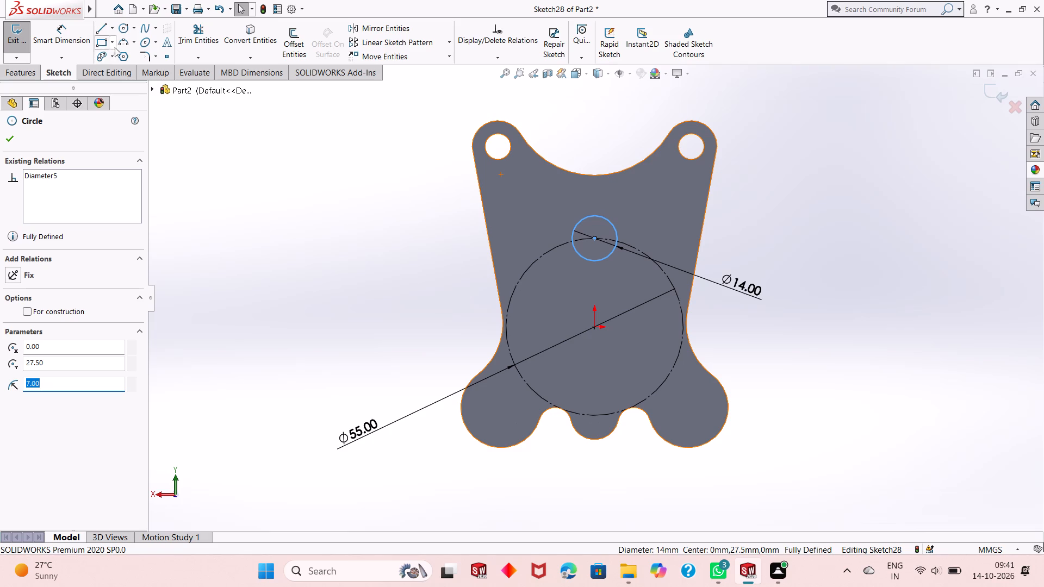
pyautogui.click(449, 44)
pyautogui.click(444, 67)
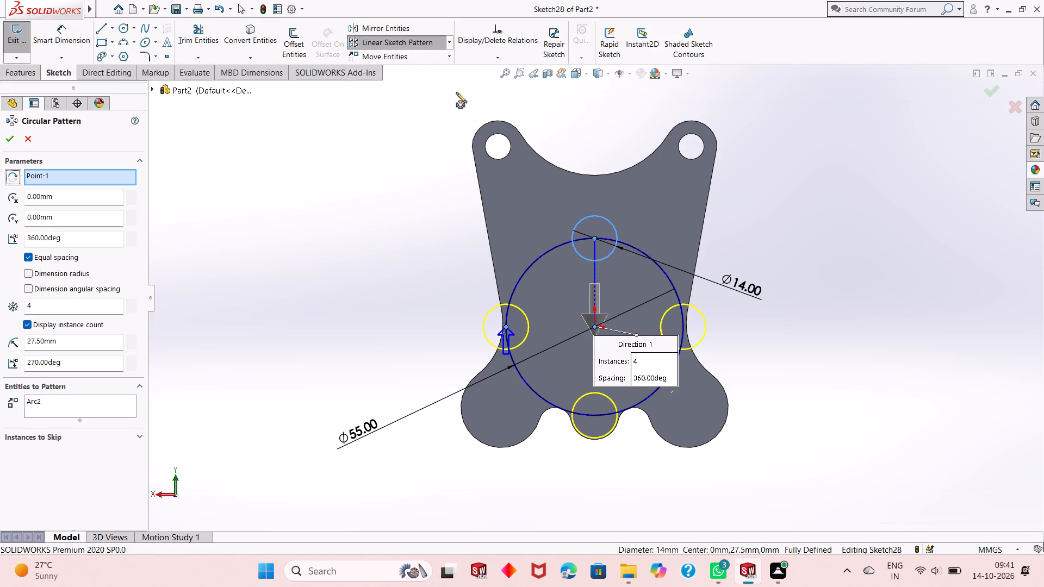
pyautogui.doubleClick(58, 309)
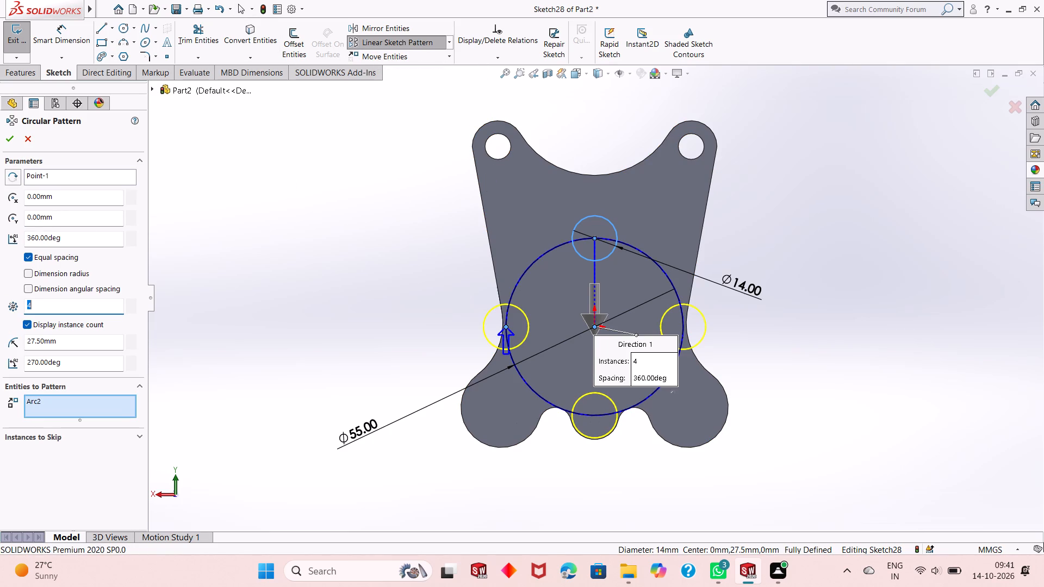
pyautogui.press('3')
pyautogui.press('Return')
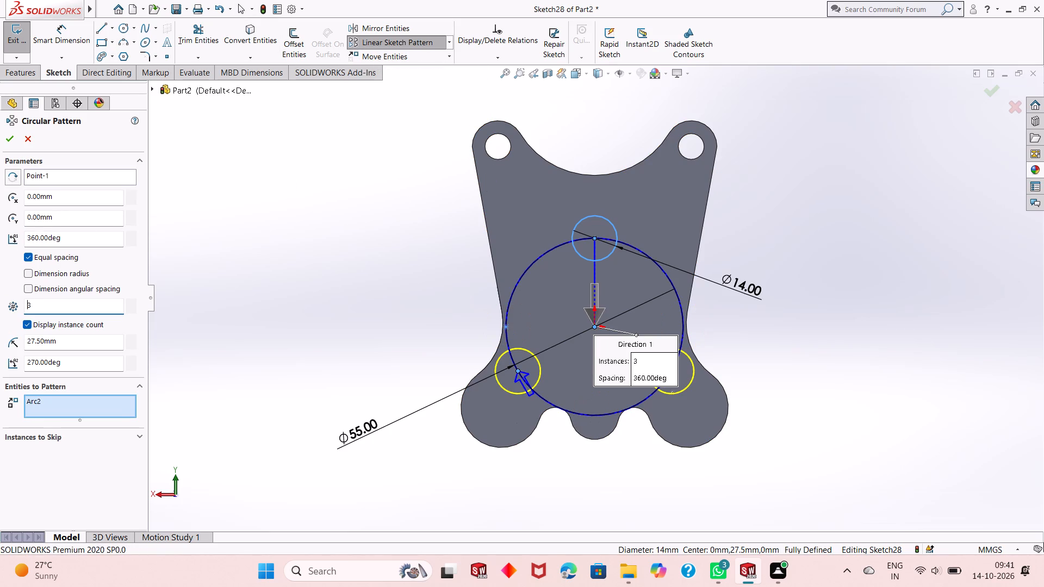
pyautogui.click(11, 143)
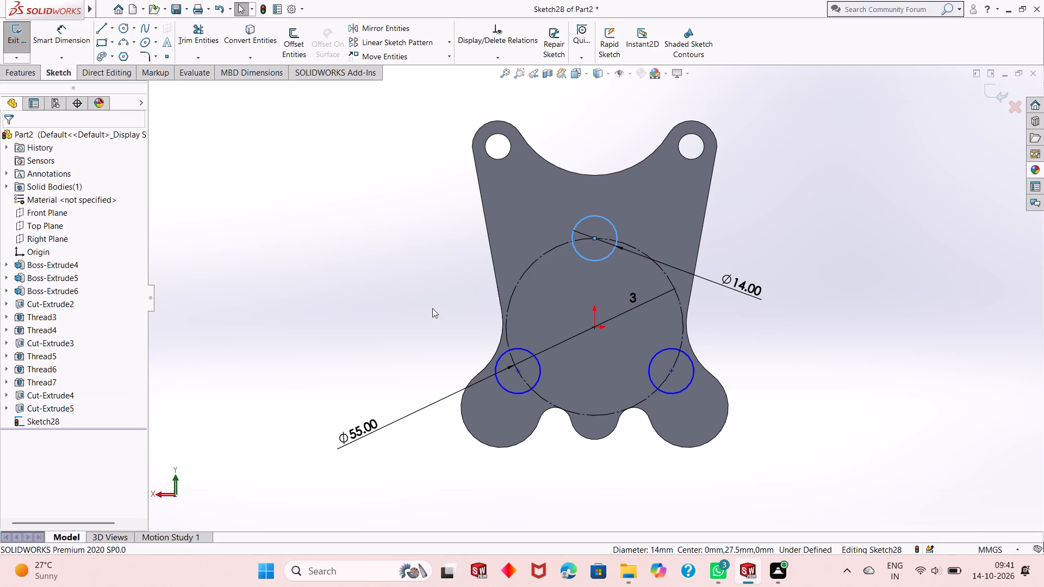
pyautogui.click(333, 291)
# Make the centre points of the two lower patterned circles coincident with the 55 mm construction circle.
pyautogui.scroll(-2, 552, 378)
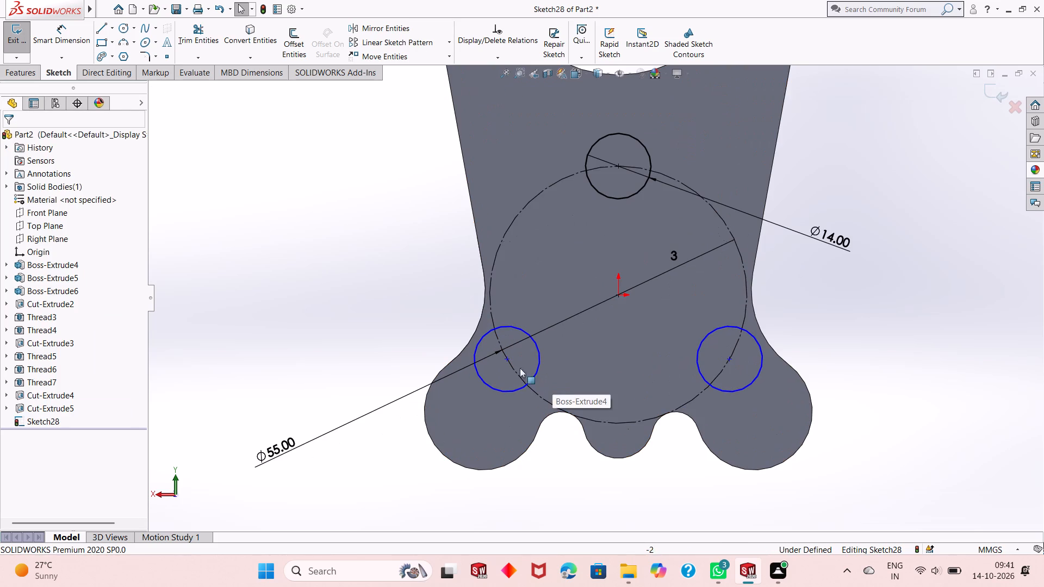
pyautogui.click(508, 360)
pyautogui.keyDown('ctrl'); pyautogui.click(514, 371); pyautogui.keyUp('ctrl')
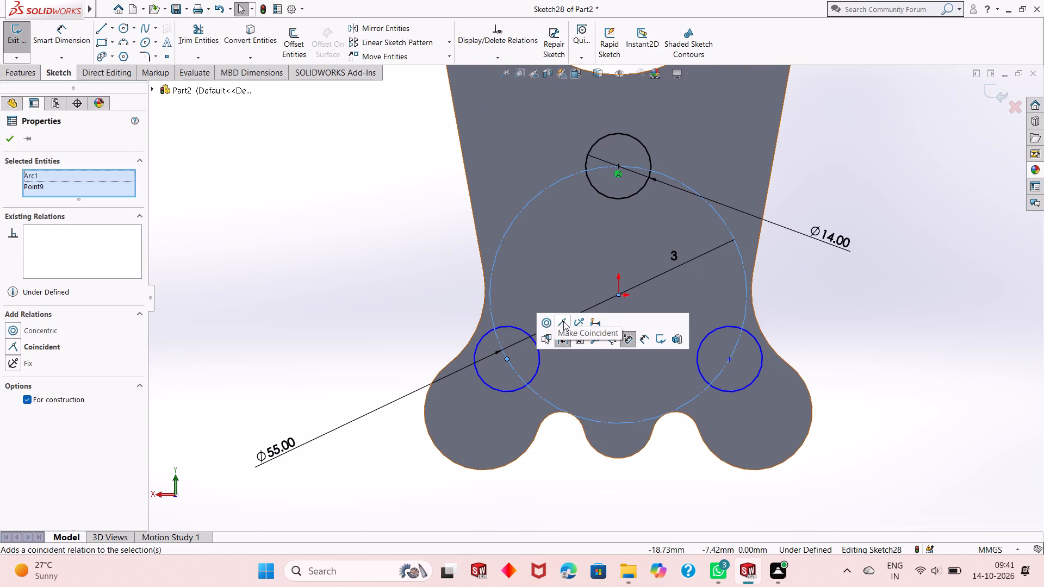
pyautogui.click(563, 321)
pyautogui.click(840, 325)
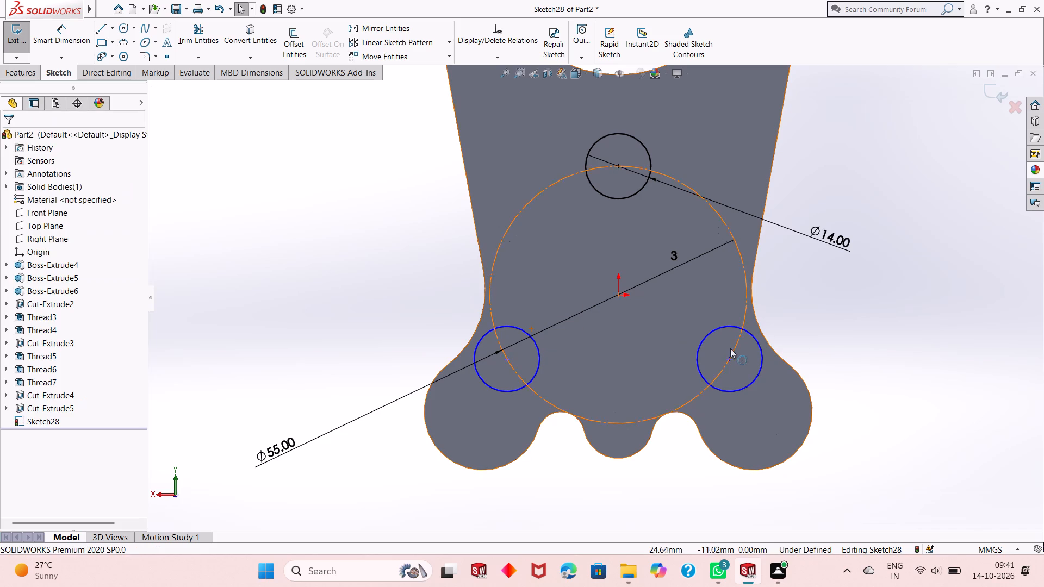
pyautogui.click(729, 357)
pyautogui.keyDown('ctrl'); pyautogui.click(735, 346); pyautogui.keyUp('ctrl')
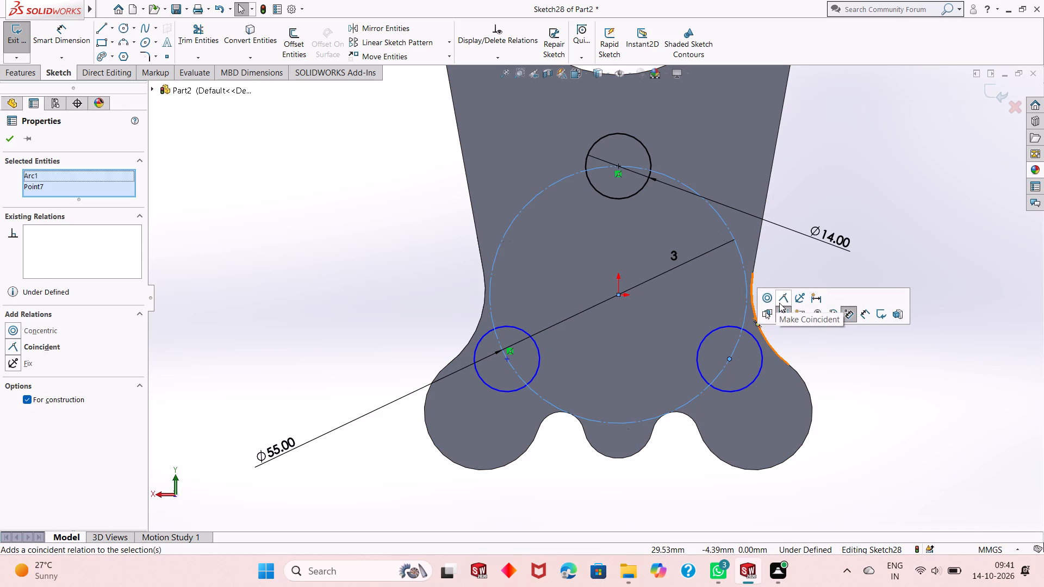
pyautogui.click(779, 303)
pyautogui.click(435, 291)
# Sketch a circle centred on the origin inside the construction circle and set its diameter to 45 mm.
pyautogui.scroll(1, 600, 294)
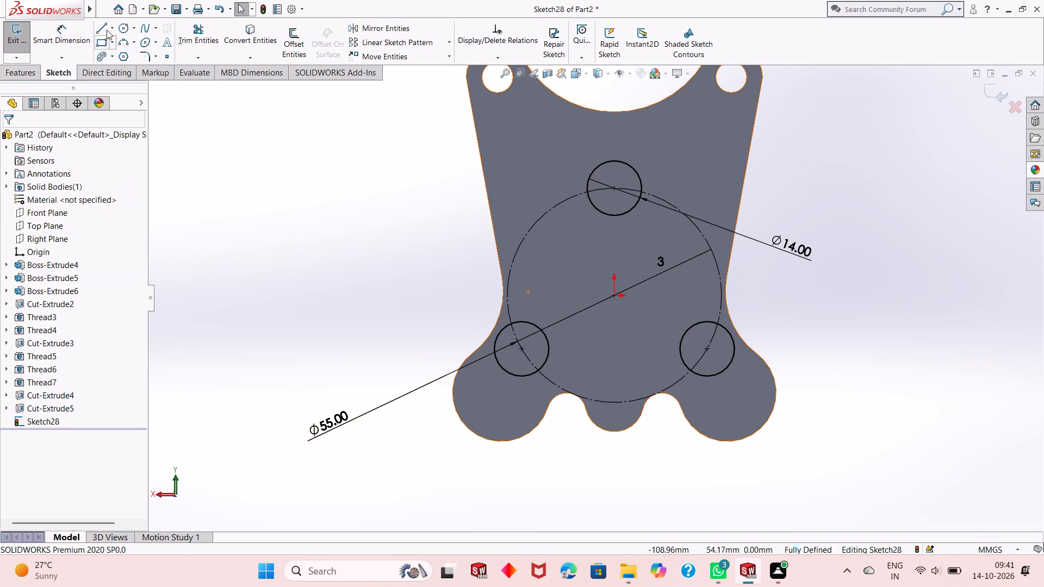
pyautogui.click(121, 28)
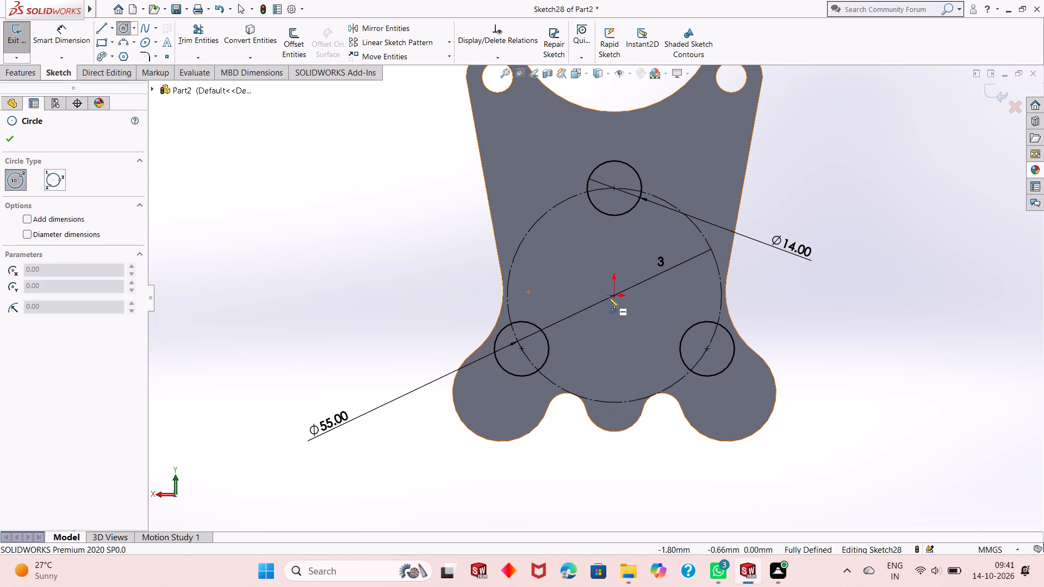
pyautogui.click(614, 296)
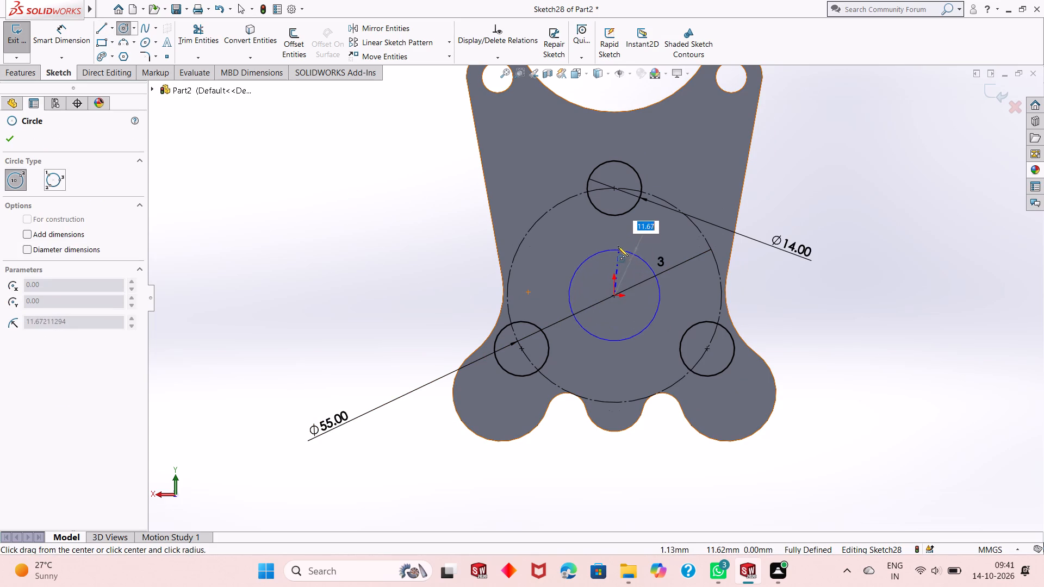
pyautogui.click(612, 228)
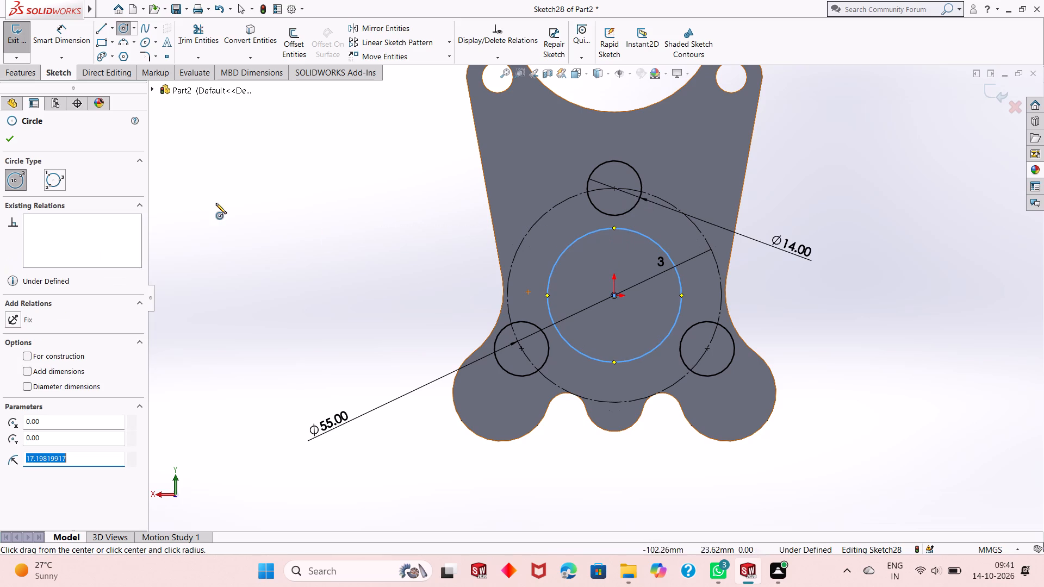
pyautogui.rightClick(214, 202)
pyautogui.click(237, 211)
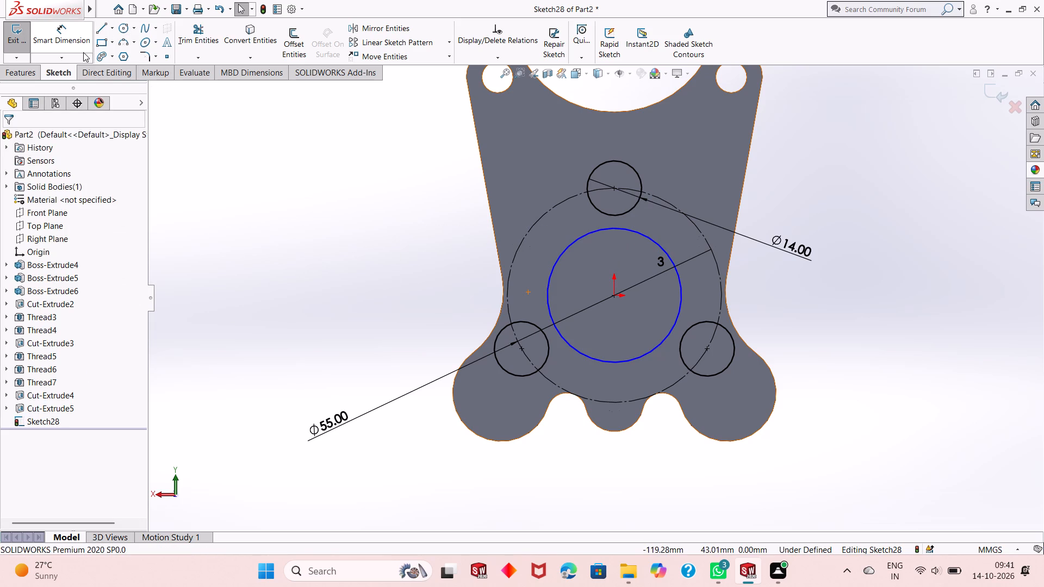
pyautogui.click(83, 52)
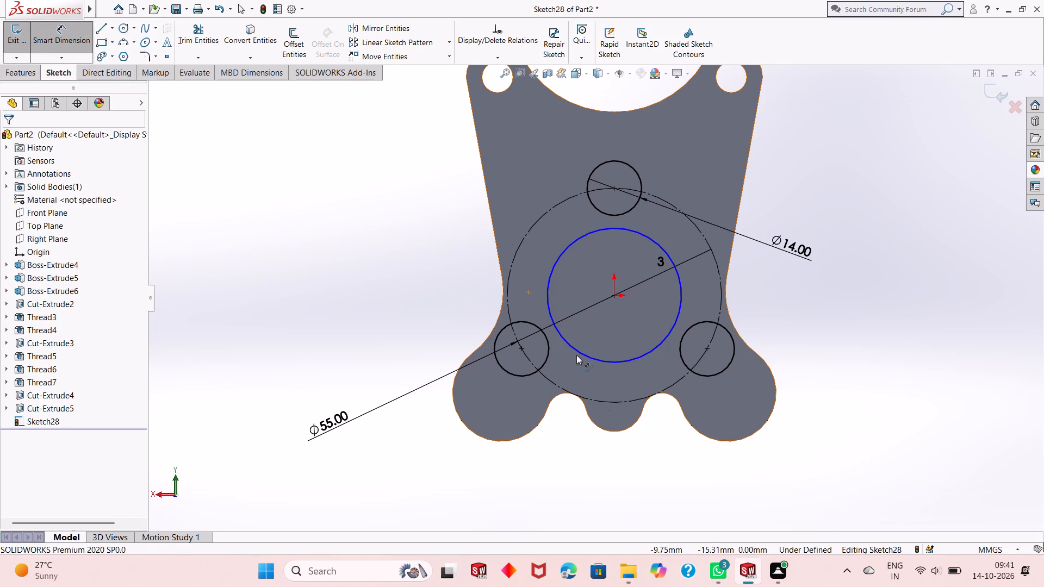
pyautogui.click(579, 355)
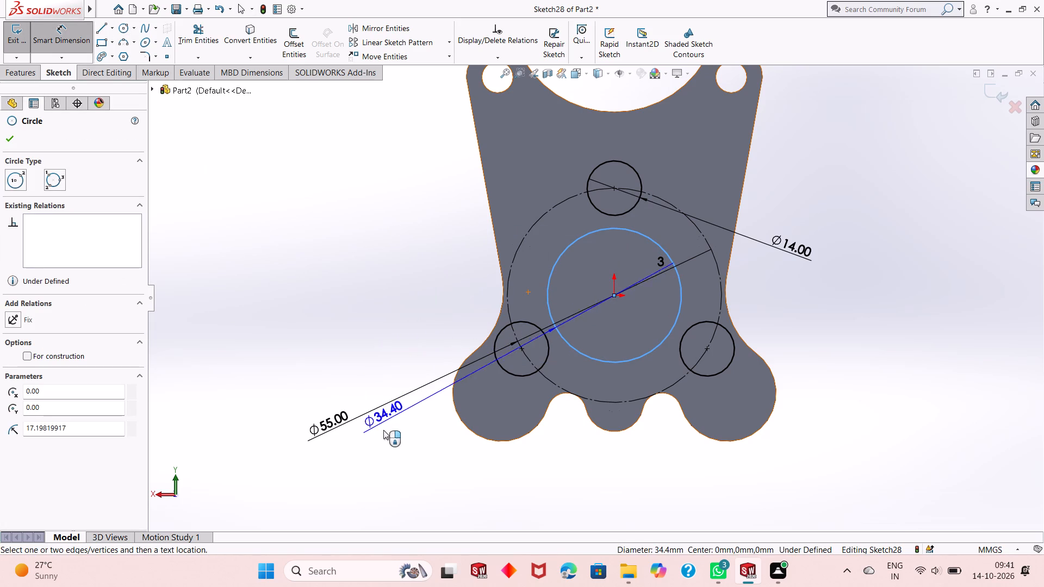
pyautogui.click(397, 449)
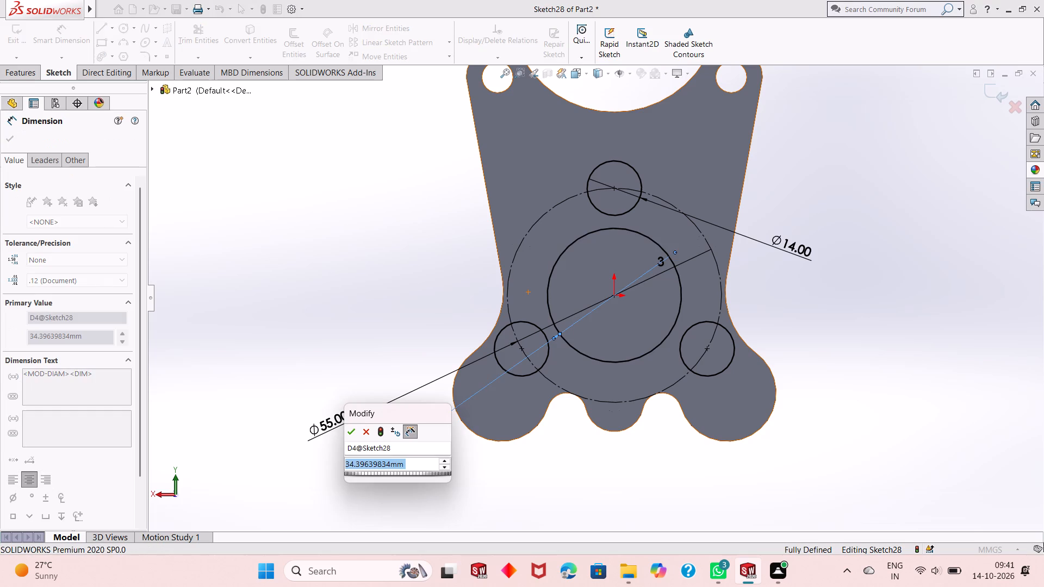
pyautogui.write('45')
pyautogui.press('Return')
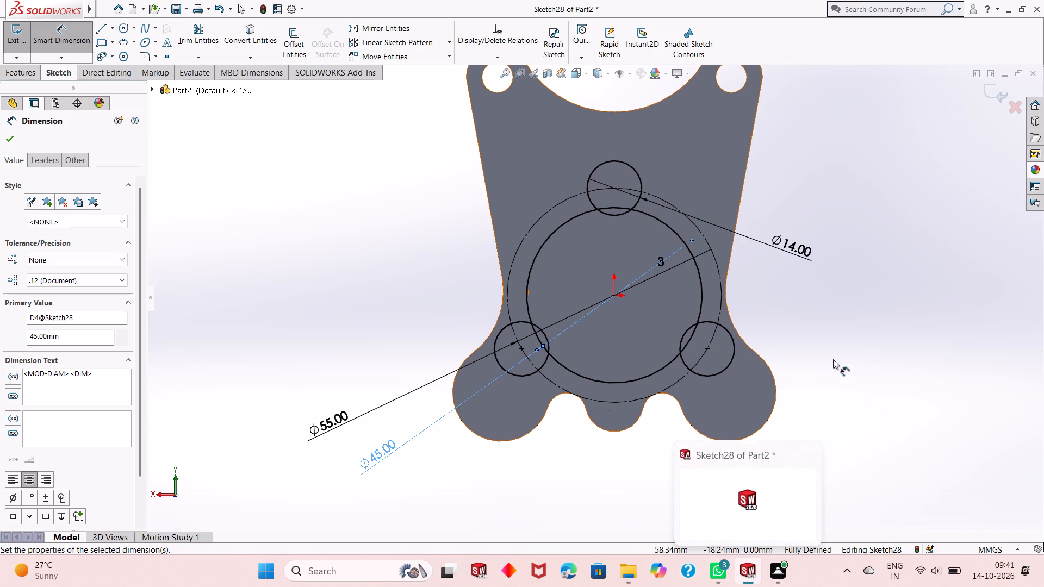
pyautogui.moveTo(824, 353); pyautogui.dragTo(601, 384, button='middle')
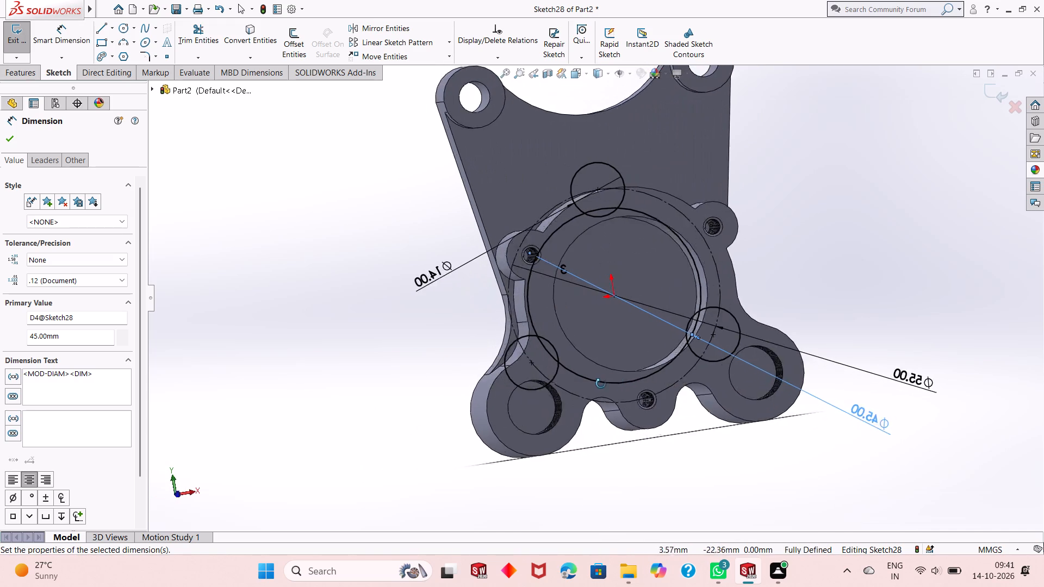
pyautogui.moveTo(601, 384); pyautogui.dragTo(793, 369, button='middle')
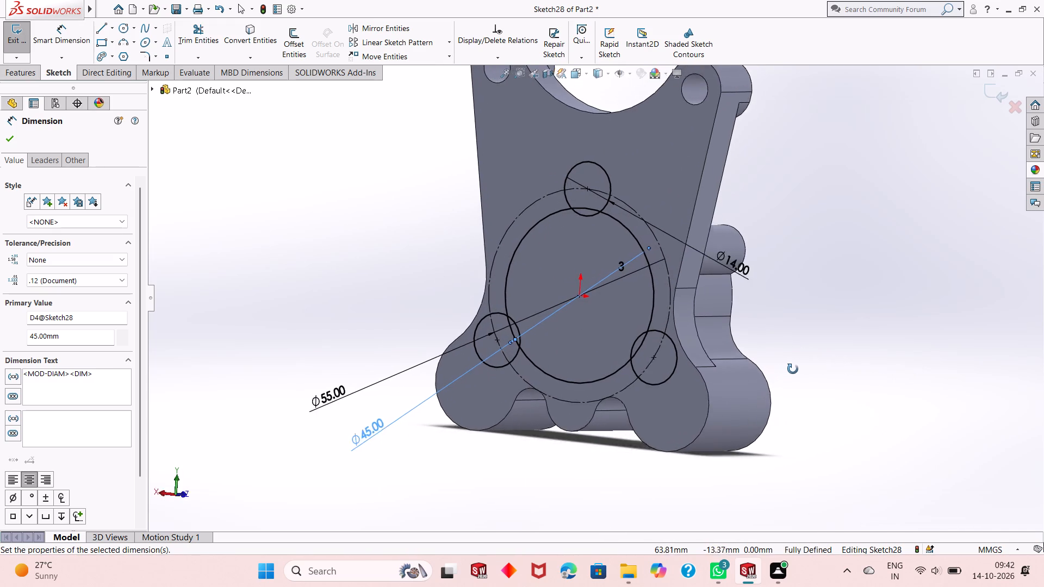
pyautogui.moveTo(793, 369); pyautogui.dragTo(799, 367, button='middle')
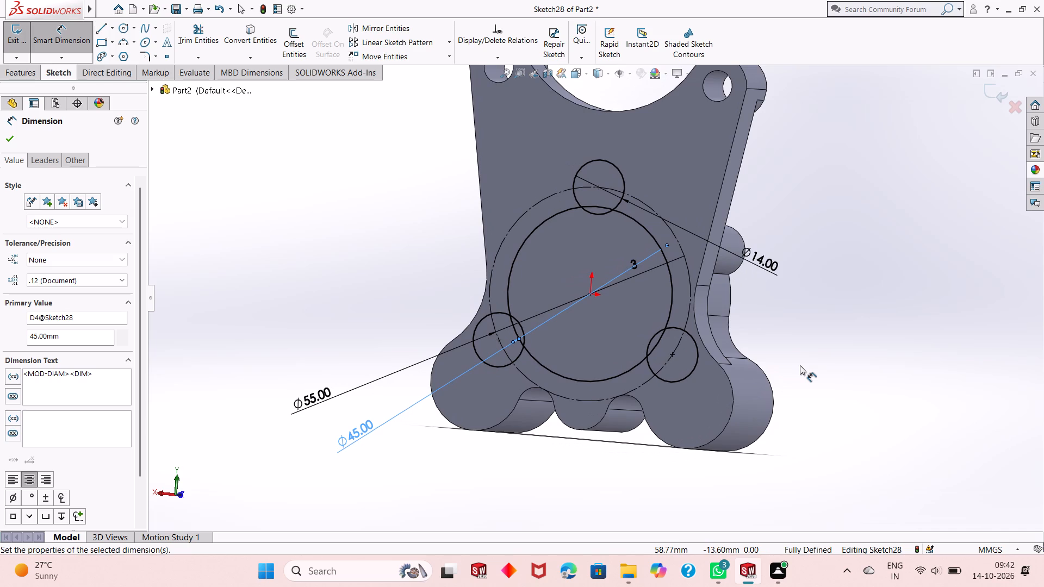
# View the sketch face-on and examine where the 14 mm circles meet the 45 mm circle.
pyautogui.hotkey('ctrl', '8')
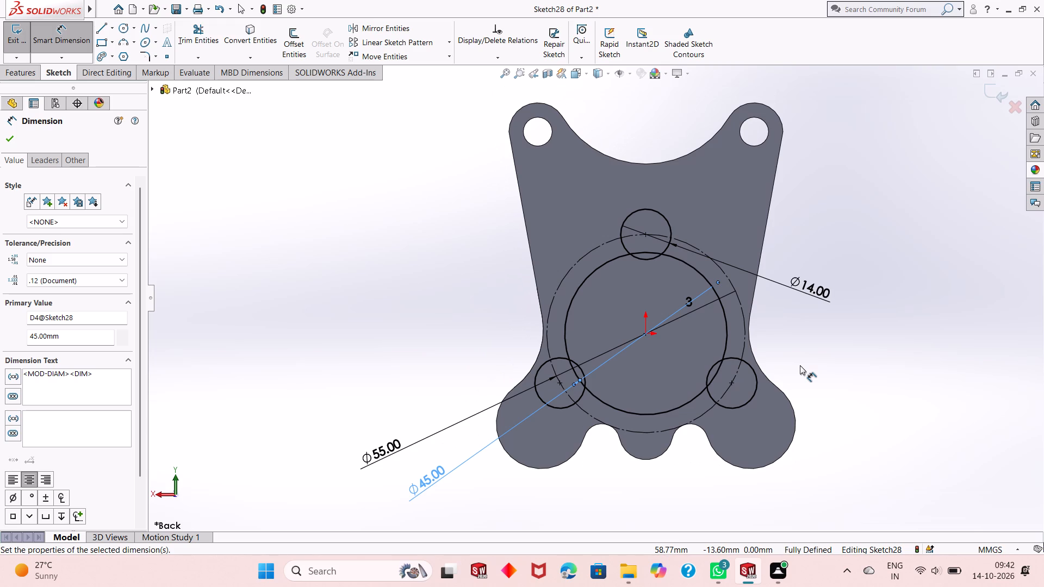
pyautogui.scroll(-1, 789, 370)
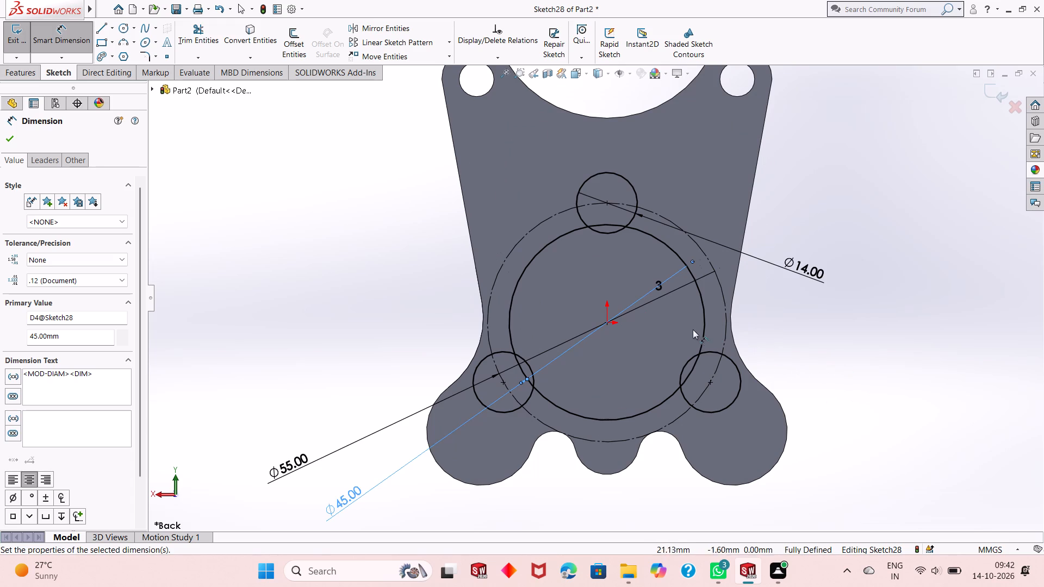
pyautogui.scroll(1, 686, 329)
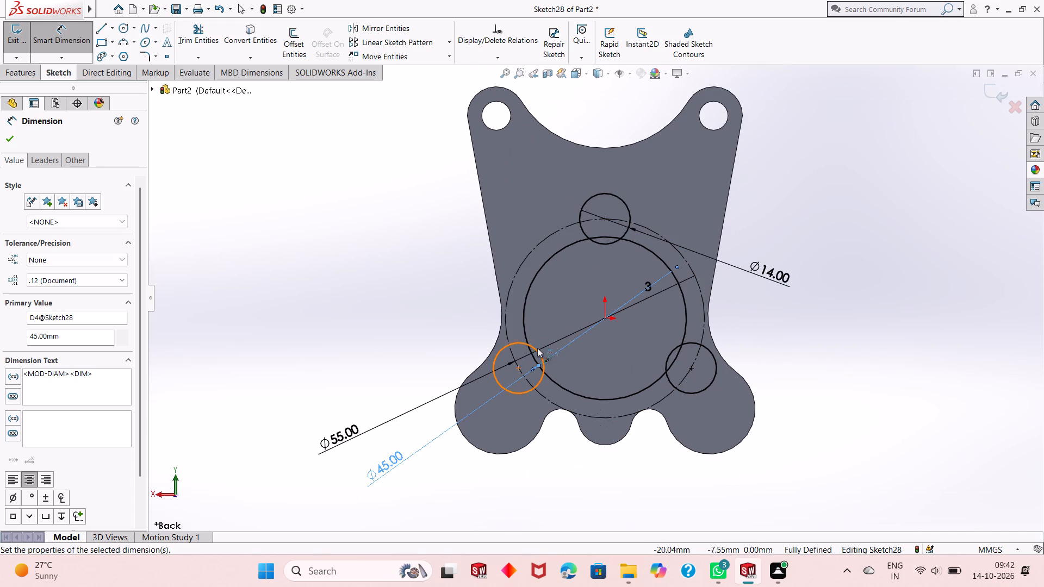
pyautogui.scroll(-1, 555, 358)
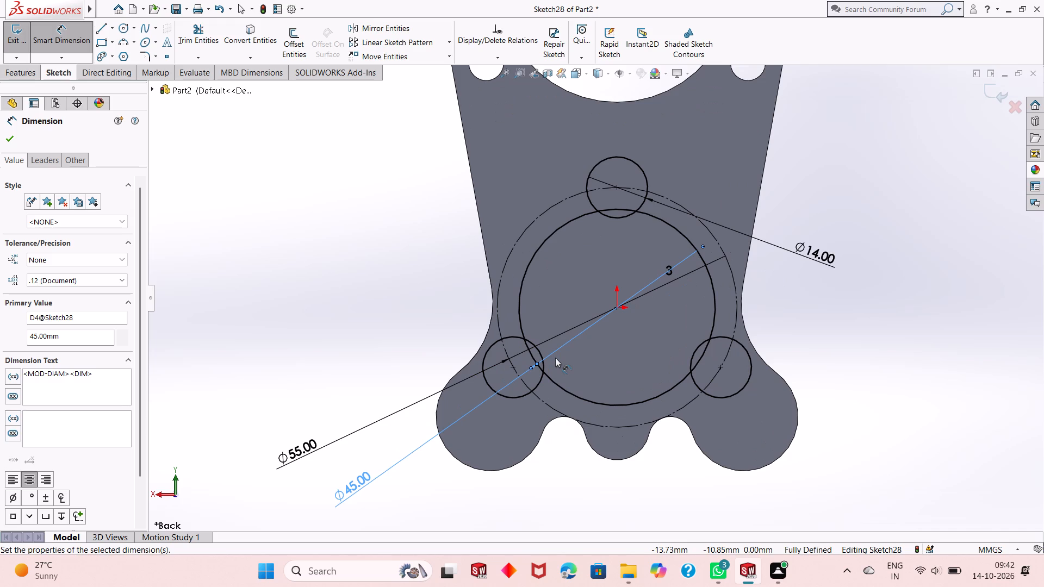
pyautogui.scroll(-2, 555, 358)
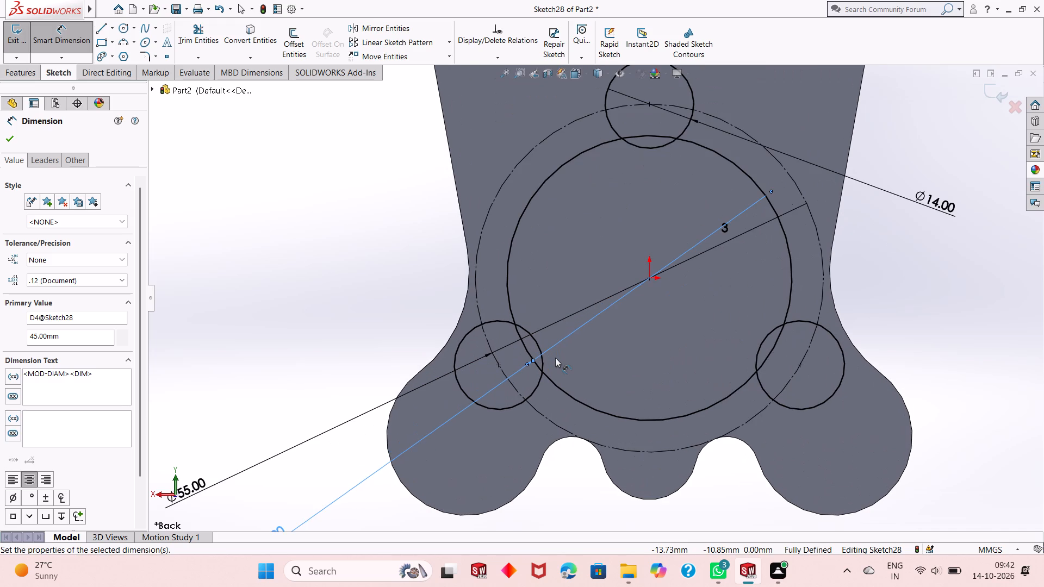
pyautogui.scroll(2, 555, 358)
pyautogui.press('Escape')
pyautogui.press('Escape')
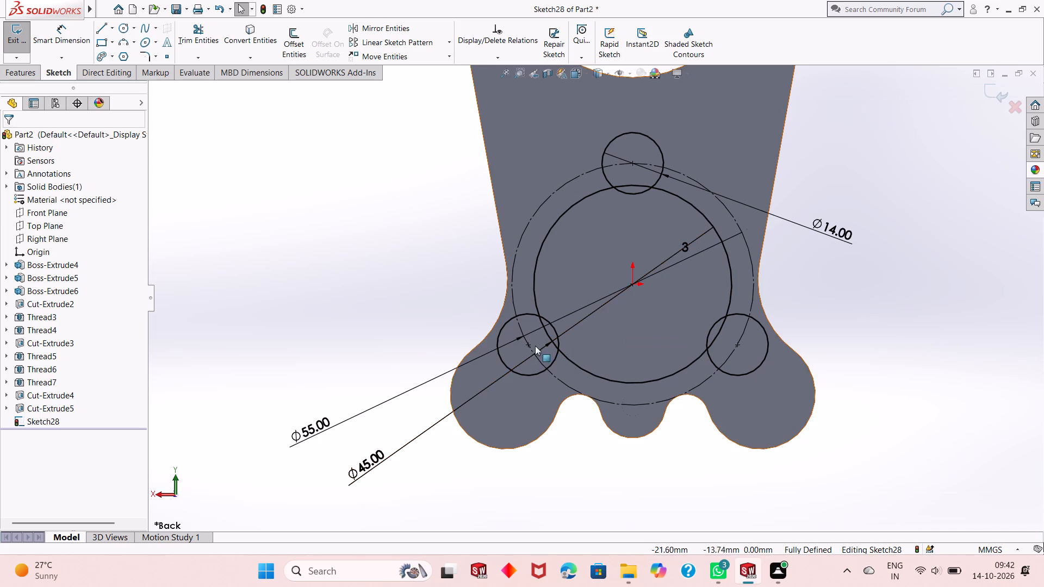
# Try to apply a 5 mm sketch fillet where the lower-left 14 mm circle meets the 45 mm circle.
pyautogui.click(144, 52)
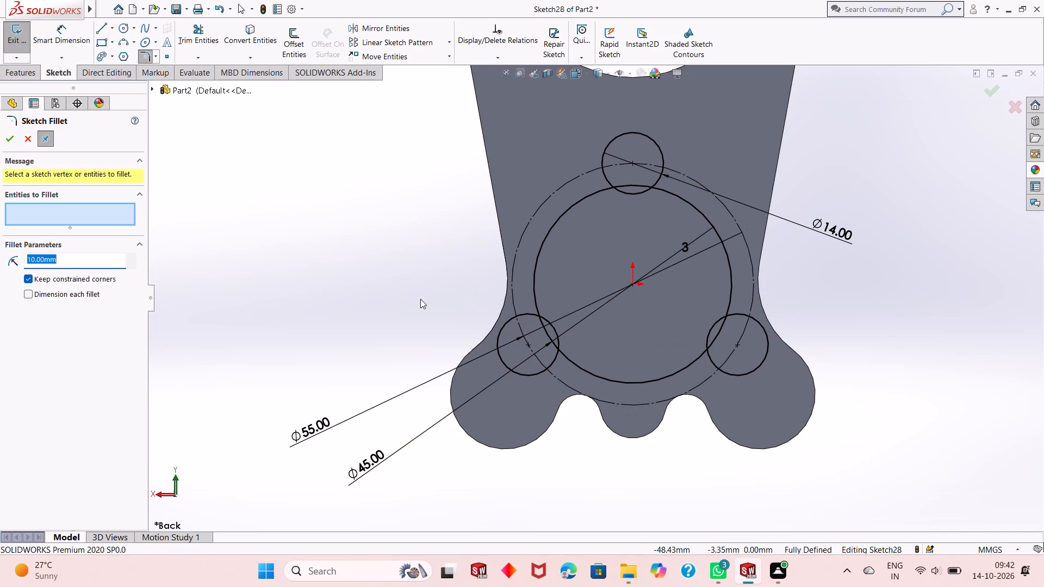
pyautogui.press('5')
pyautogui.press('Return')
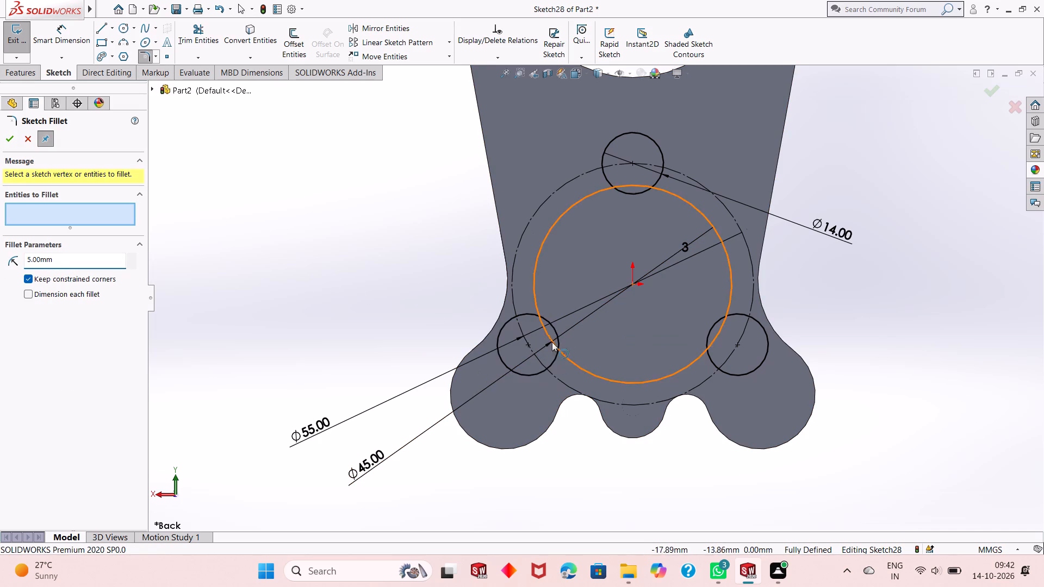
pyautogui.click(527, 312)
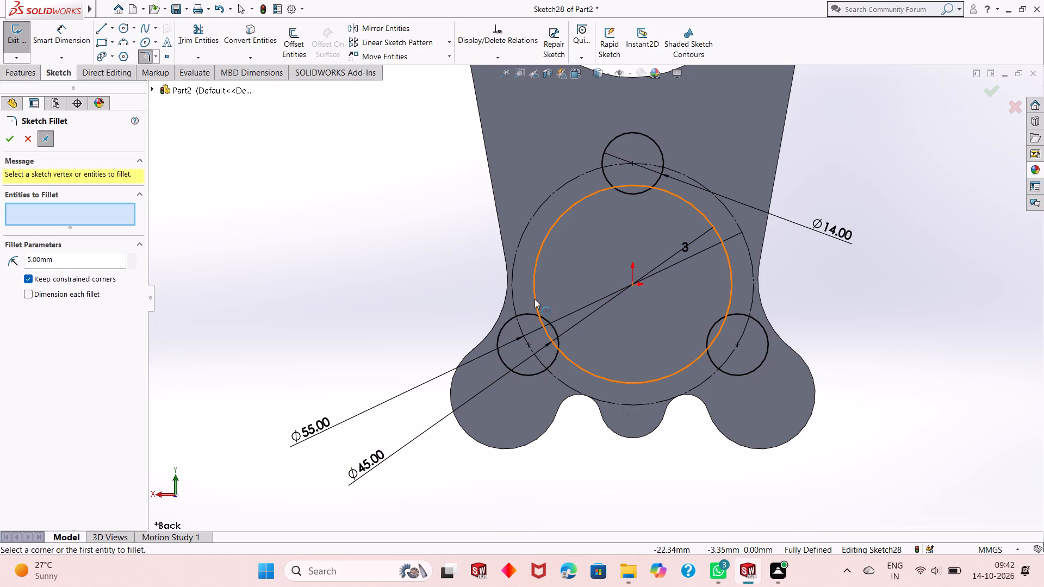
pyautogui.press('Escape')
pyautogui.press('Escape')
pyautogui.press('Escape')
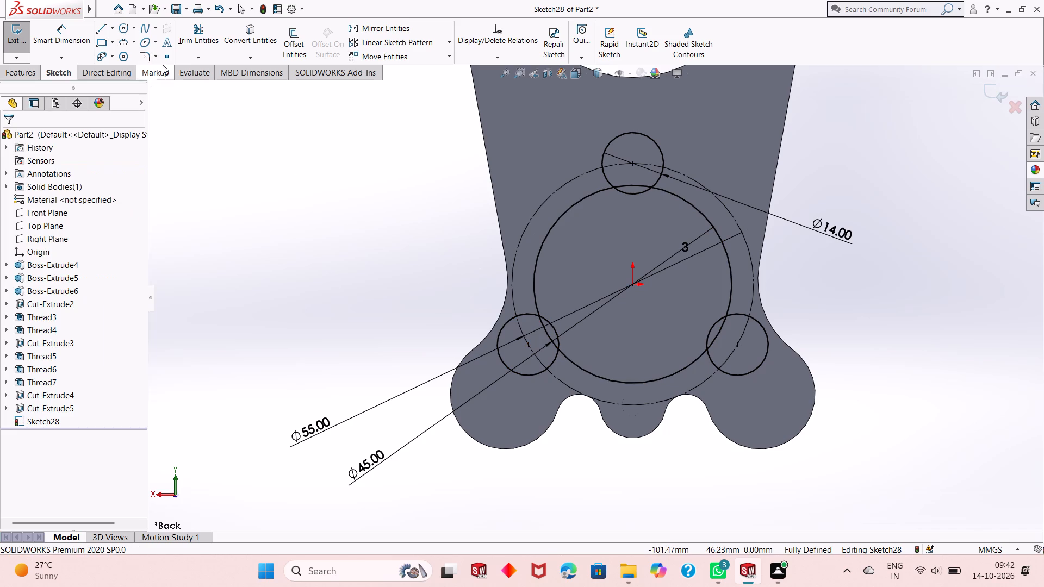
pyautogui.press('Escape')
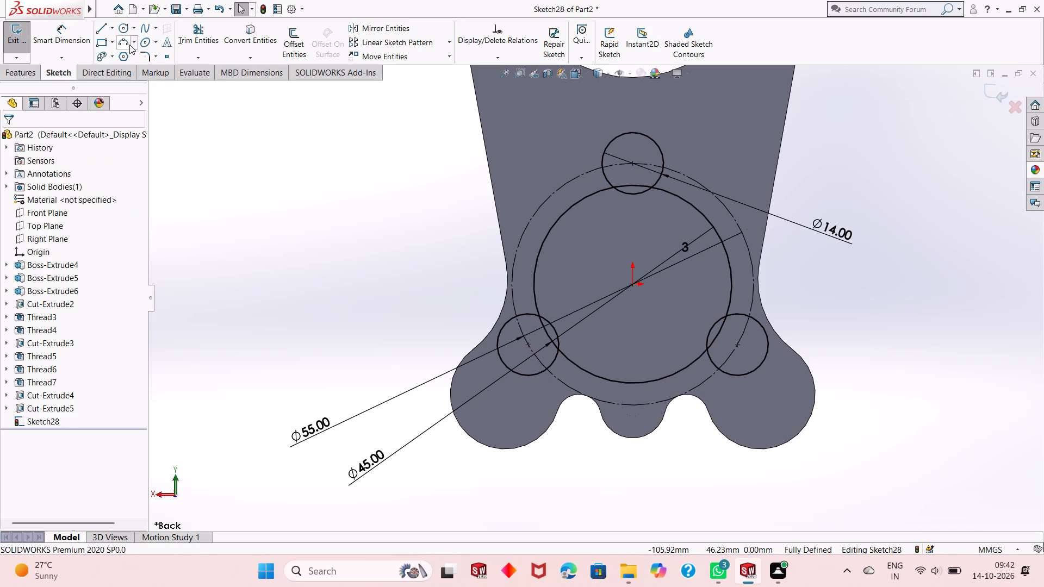
# Sketch two 3-point arcs of radius 5 mm joining the 45 mm circle to the upper sides of the two lower 14 mm circles.
pyautogui.click(129, 44)
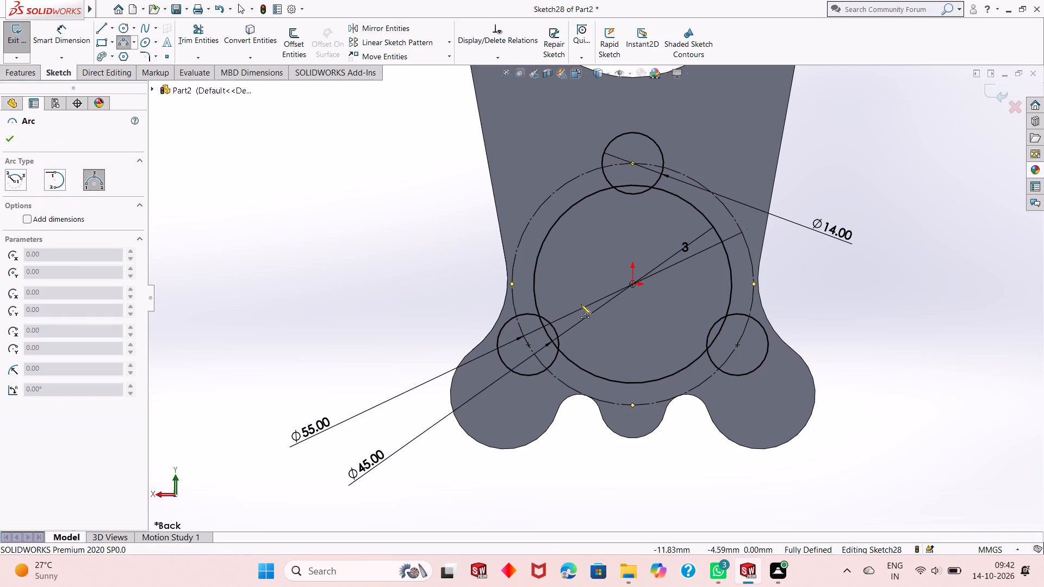
pyautogui.scroll(-1, 608, 296)
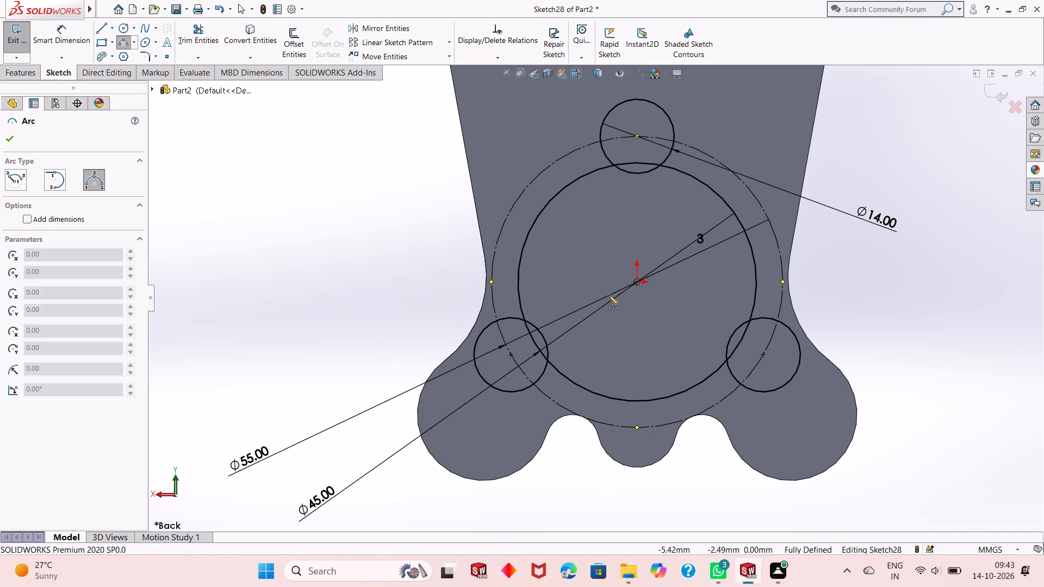
pyautogui.click(519, 293)
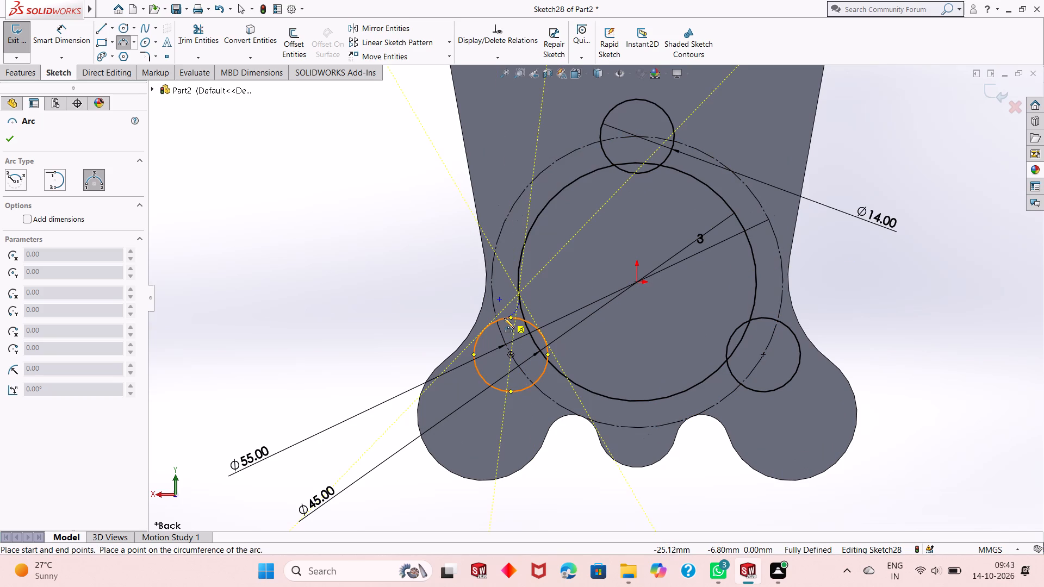
pyautogui.click(504, 318)
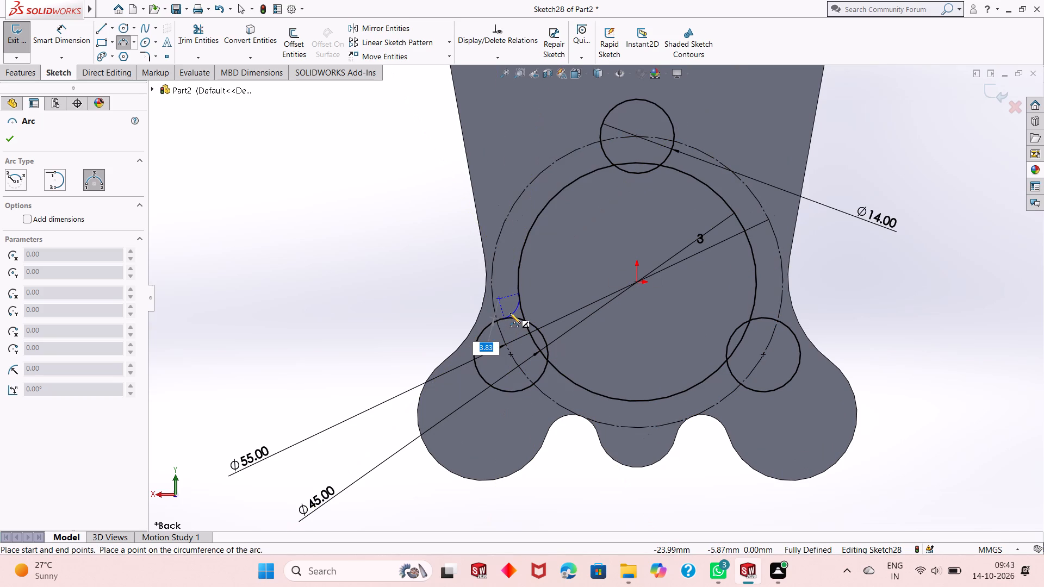
pyautogui.press('5')
pyautogui.press('Return')
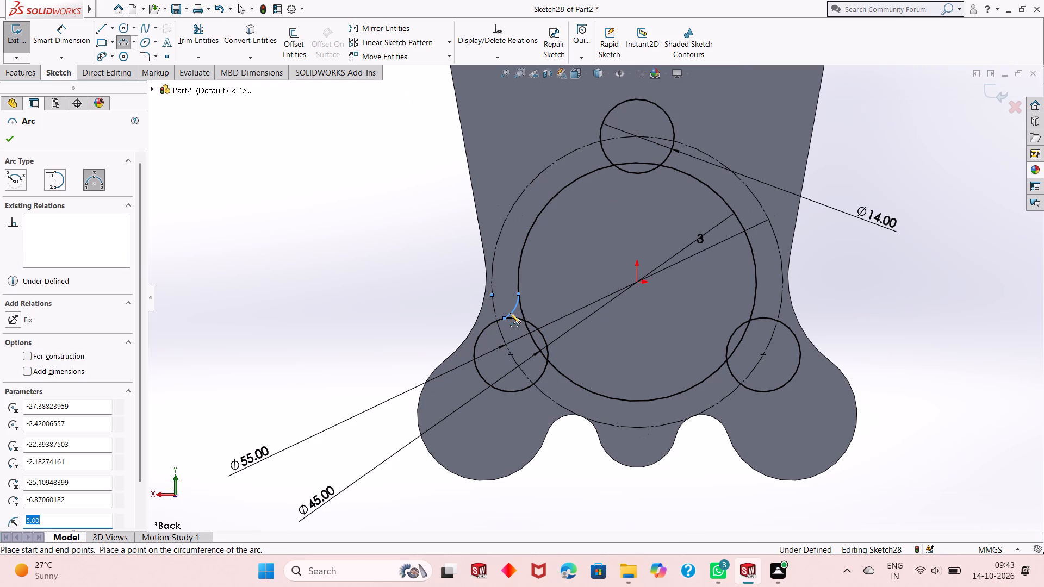
pyautogui.click(755, 301)
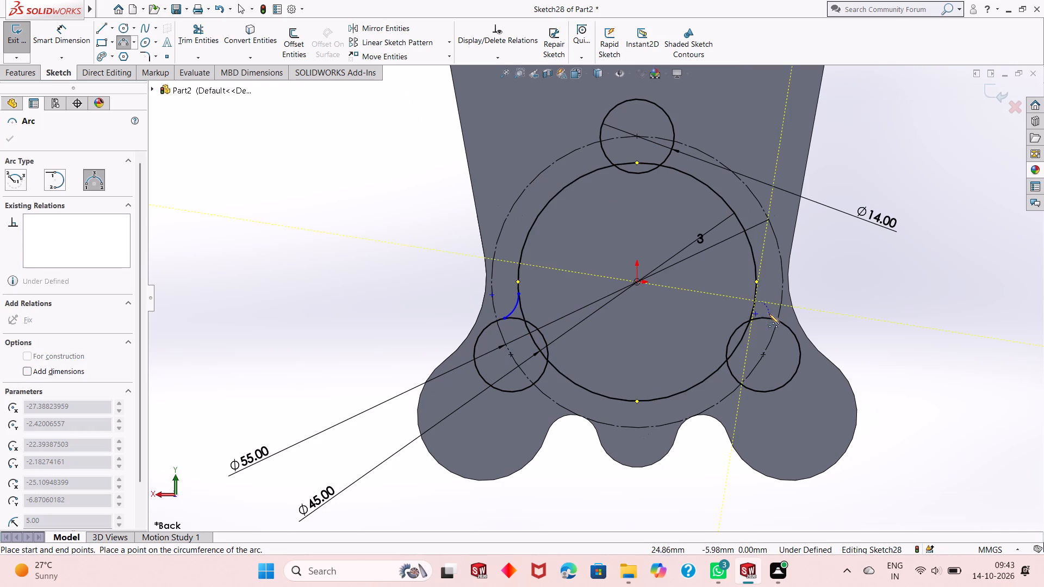
pyautogui.click(774, 318)
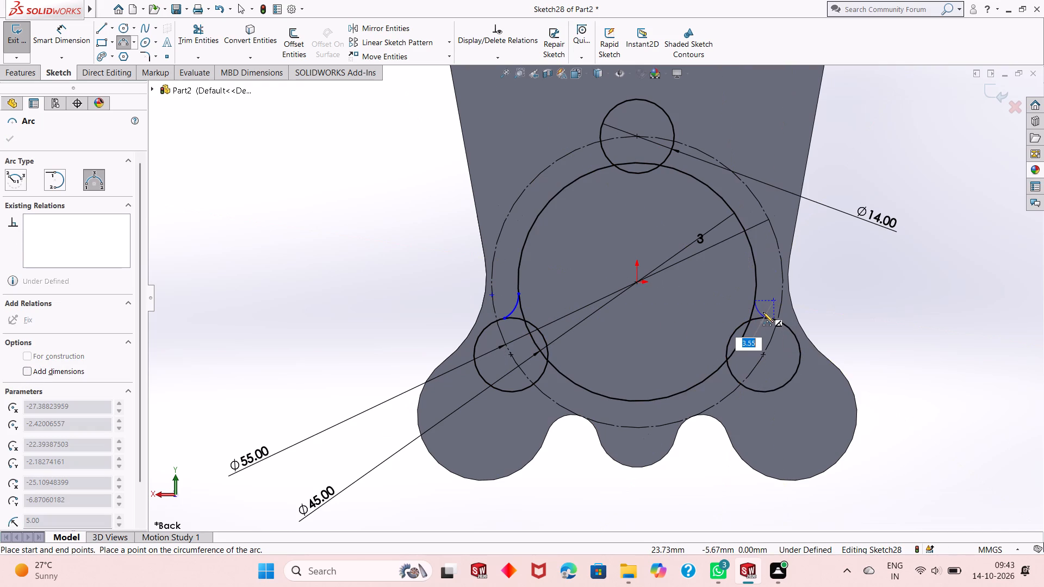
pyautogui.press('5')
pyautogui.press('Return')
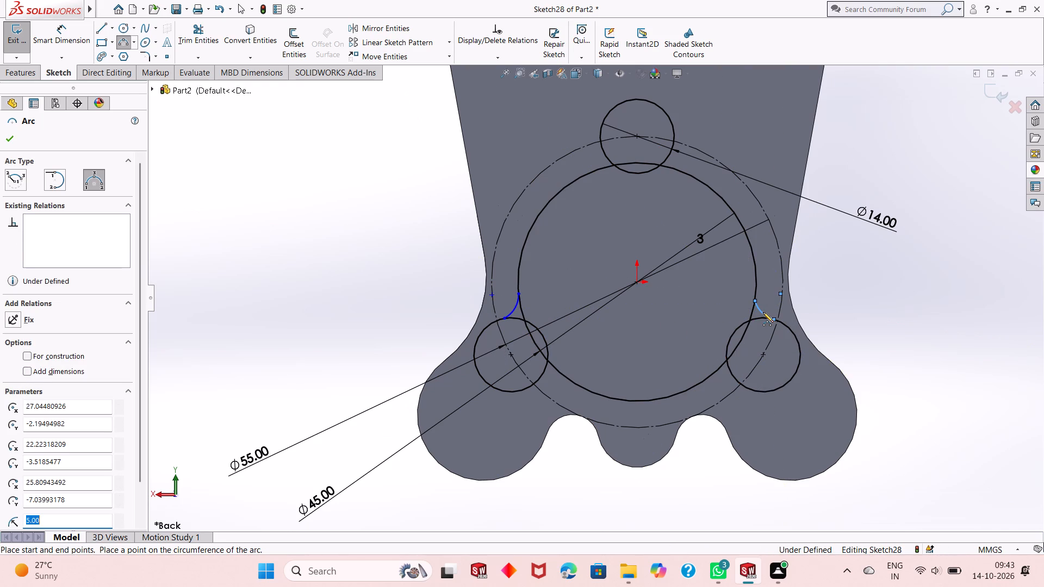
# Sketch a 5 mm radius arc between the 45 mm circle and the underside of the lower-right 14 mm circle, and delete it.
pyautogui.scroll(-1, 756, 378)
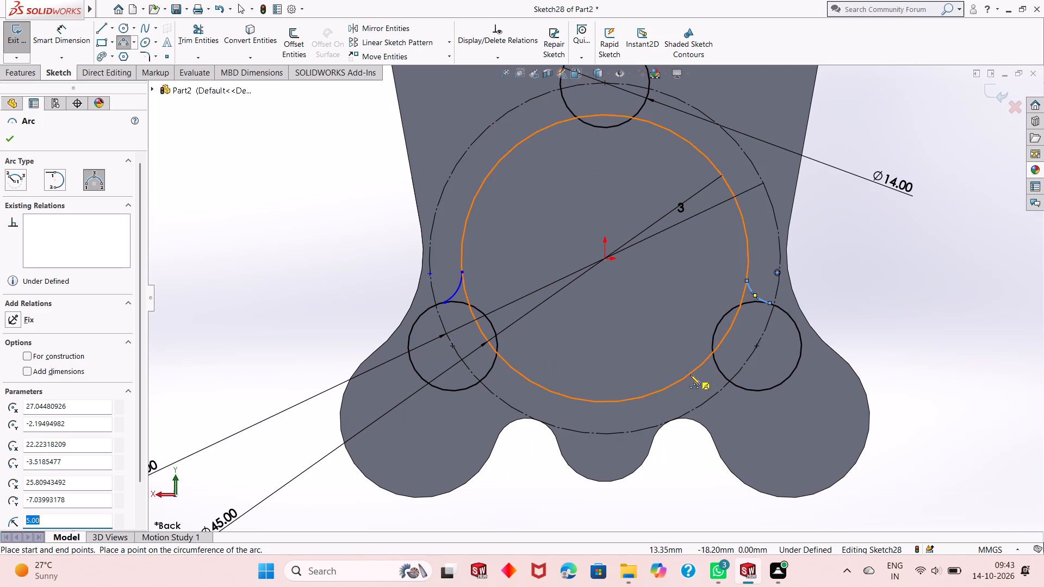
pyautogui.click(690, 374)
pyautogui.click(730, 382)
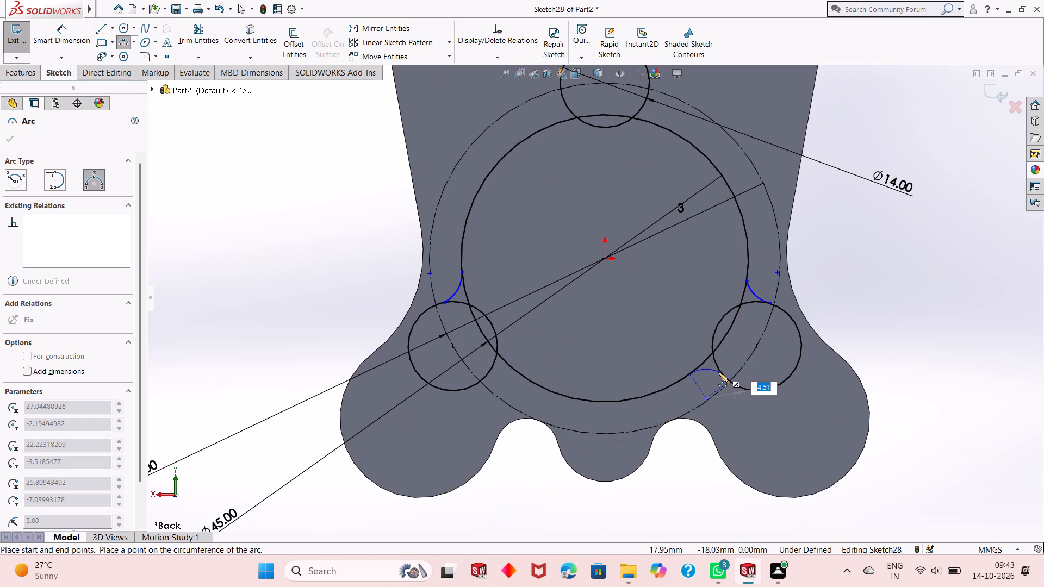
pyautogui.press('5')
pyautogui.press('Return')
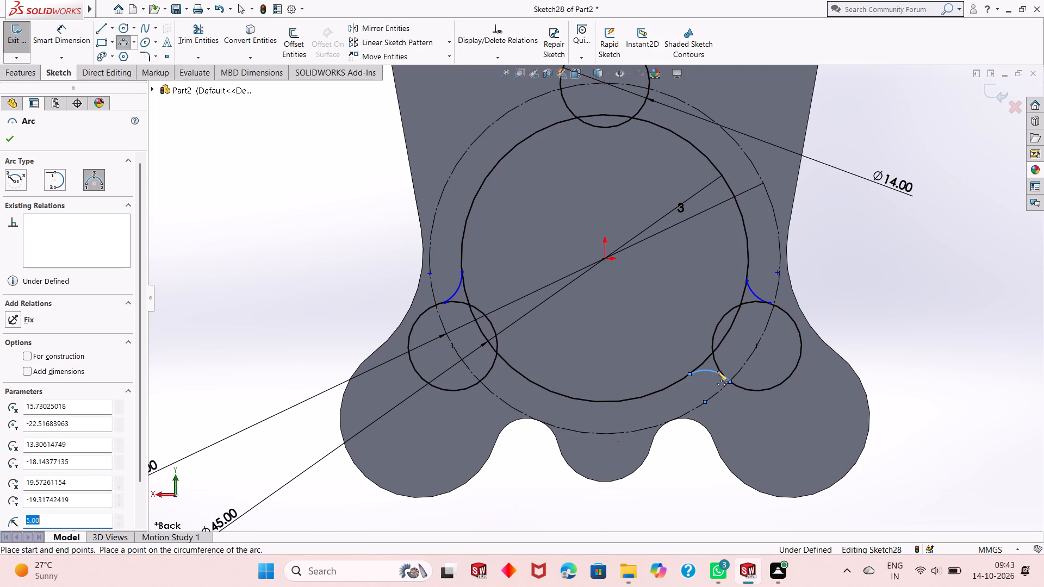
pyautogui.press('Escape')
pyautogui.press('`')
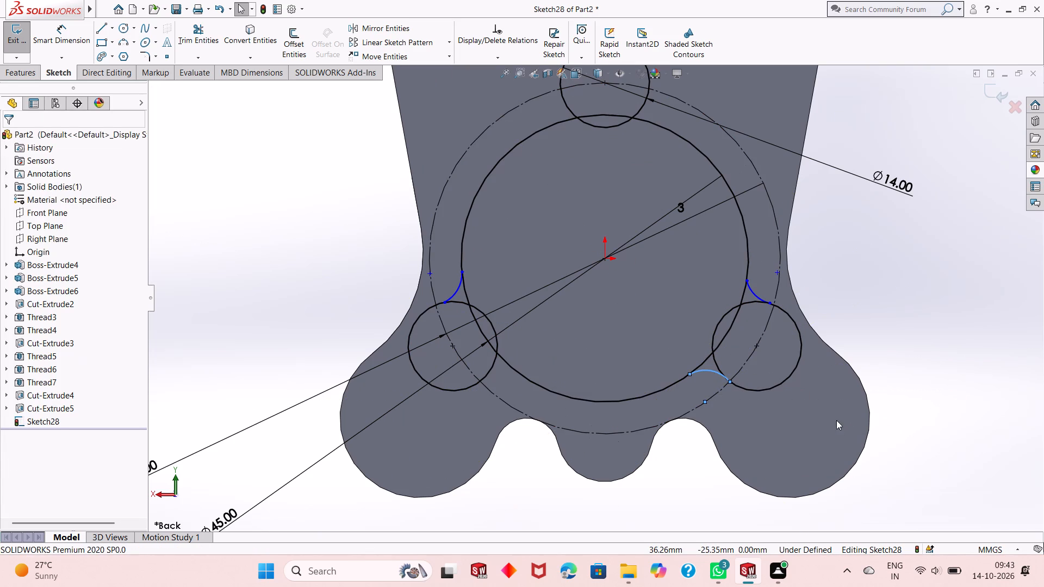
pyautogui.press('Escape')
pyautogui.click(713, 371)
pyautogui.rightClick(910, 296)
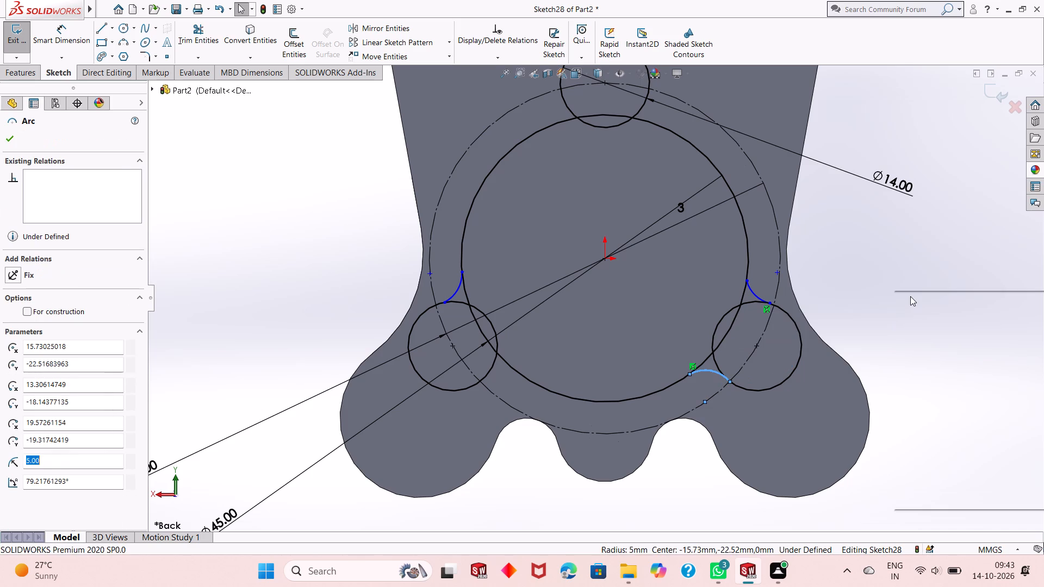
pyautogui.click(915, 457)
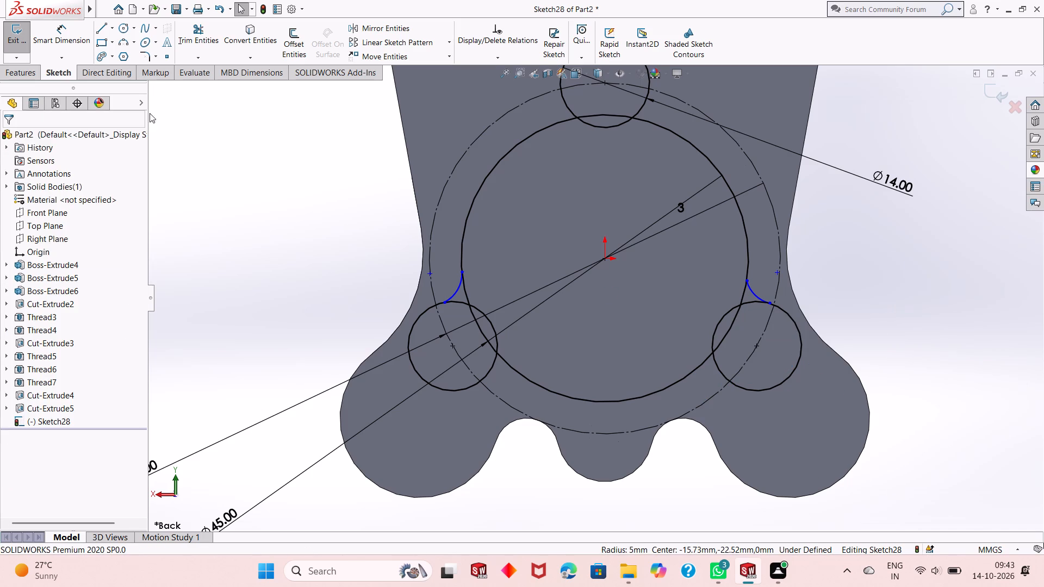
# Sketch two 3-point arcs of radius 5 mm joining the 45 mm circle to the undersides of the two lower 14 mm circles.
pyautogui.click(120, 42)
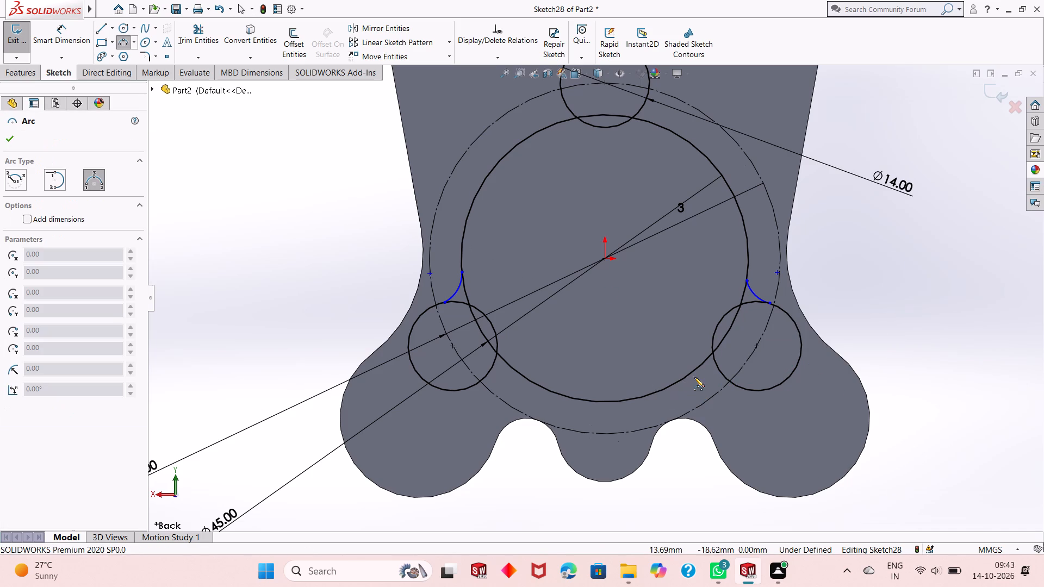
pyautogui.click(686, 374)
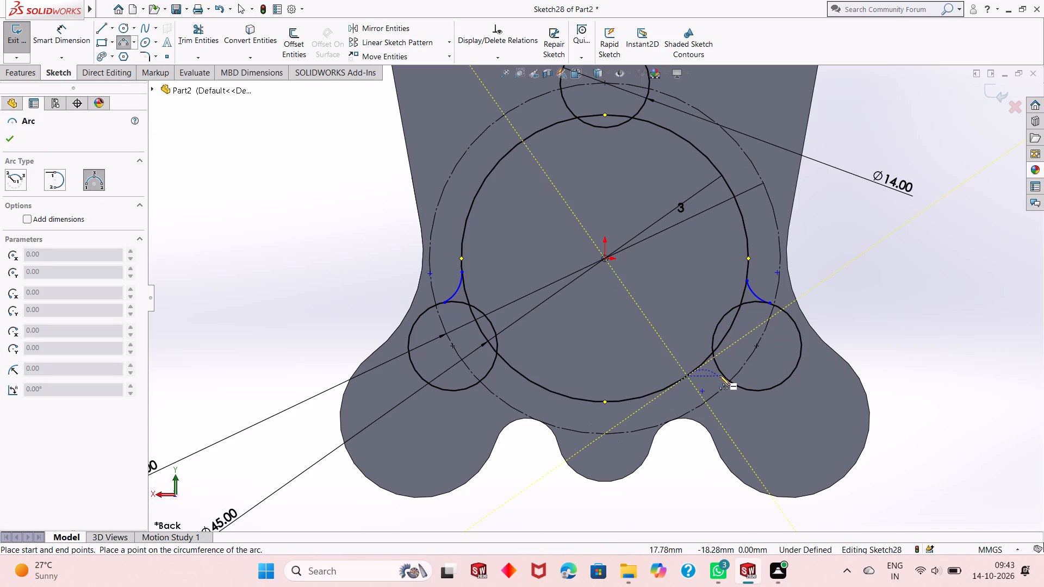
pyautogui.click(724, 377)
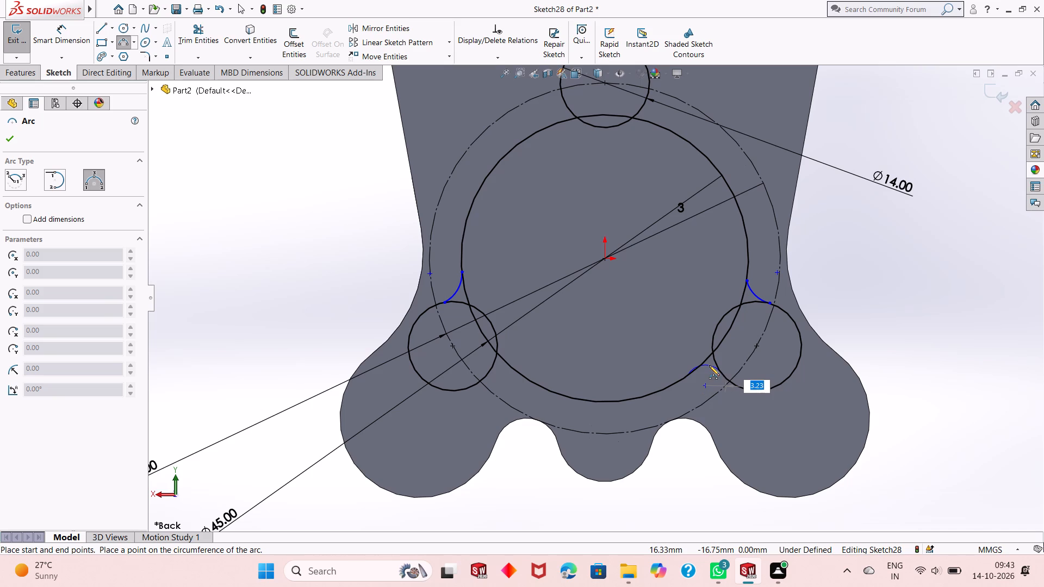
pyautogui.press('5')
pyautogui.press('Return')
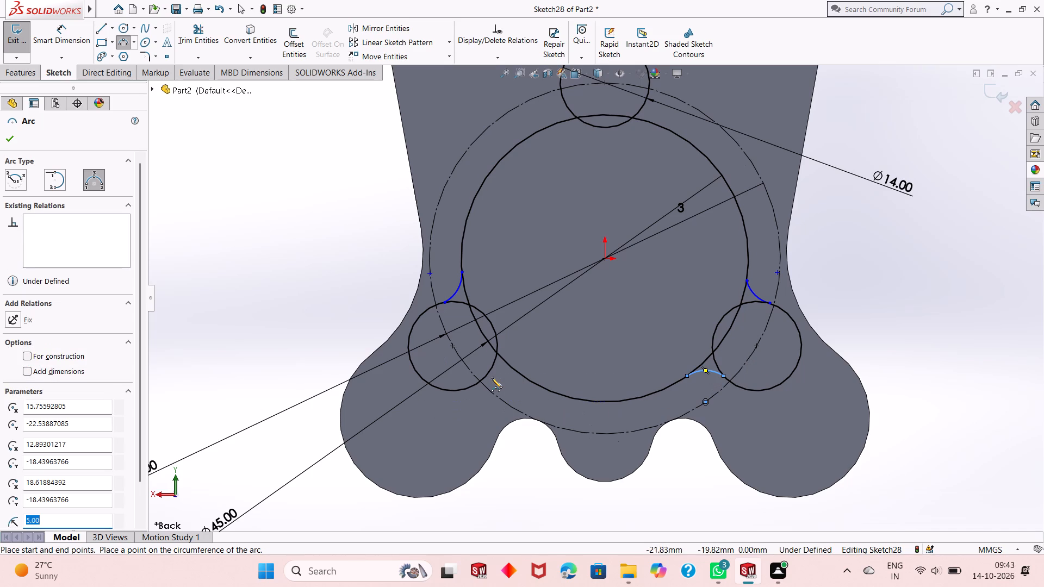
pyautogui.click(483, 377)
pyautogui.click(520, 374)
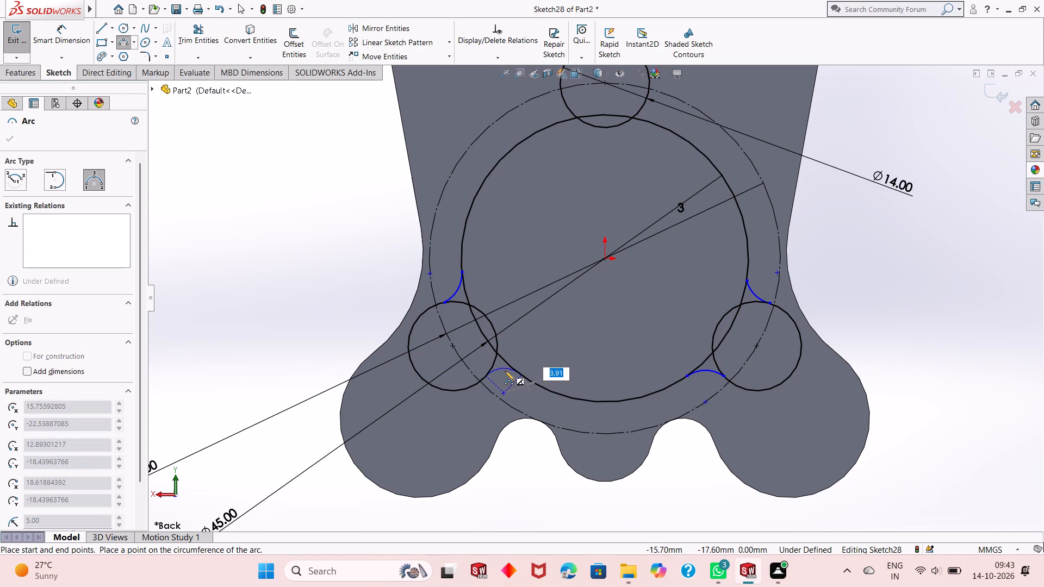
pyautogui.press('5')
pyautogui.press('Return')
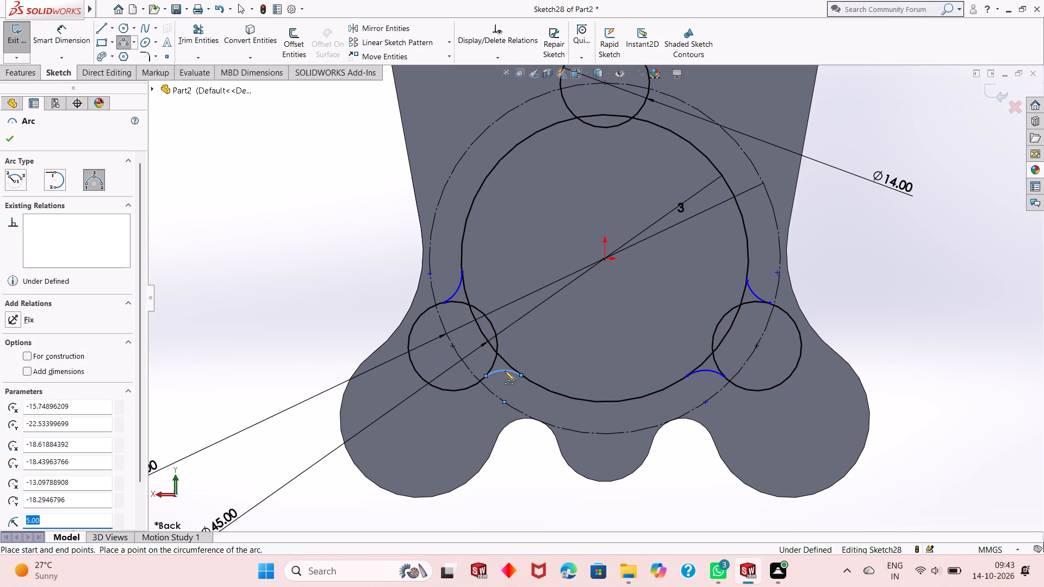
# Sketch two 3-point arcs of radius 5 mm joining the 45 mm circle to both sides of the top 14 mm circle.
pyautogui.scroll(1, 507, 395)
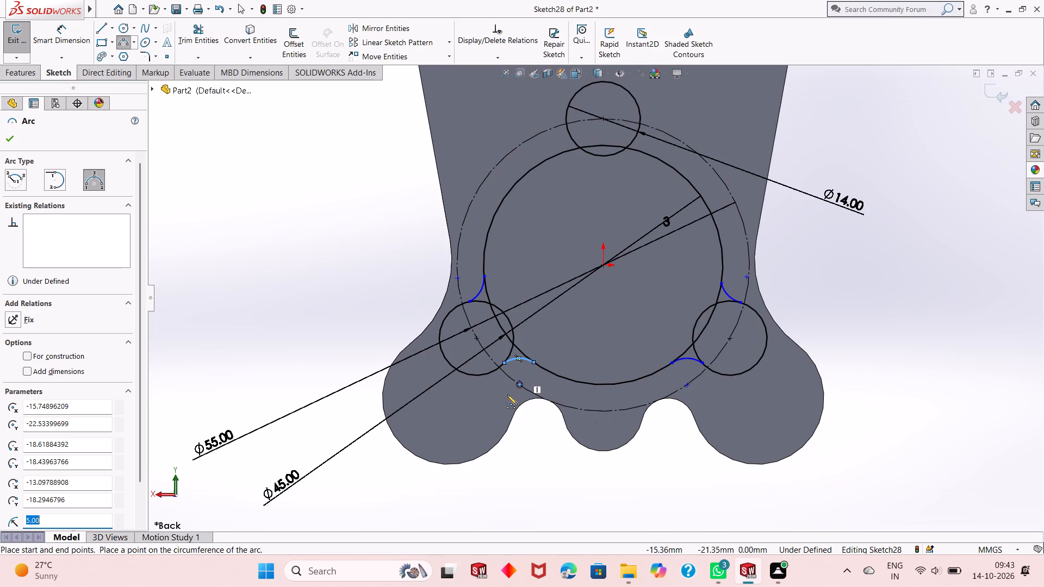
pyautogui.scroll(-3, 627, 99)
pyautogui.scroll(-1, 616, 161)
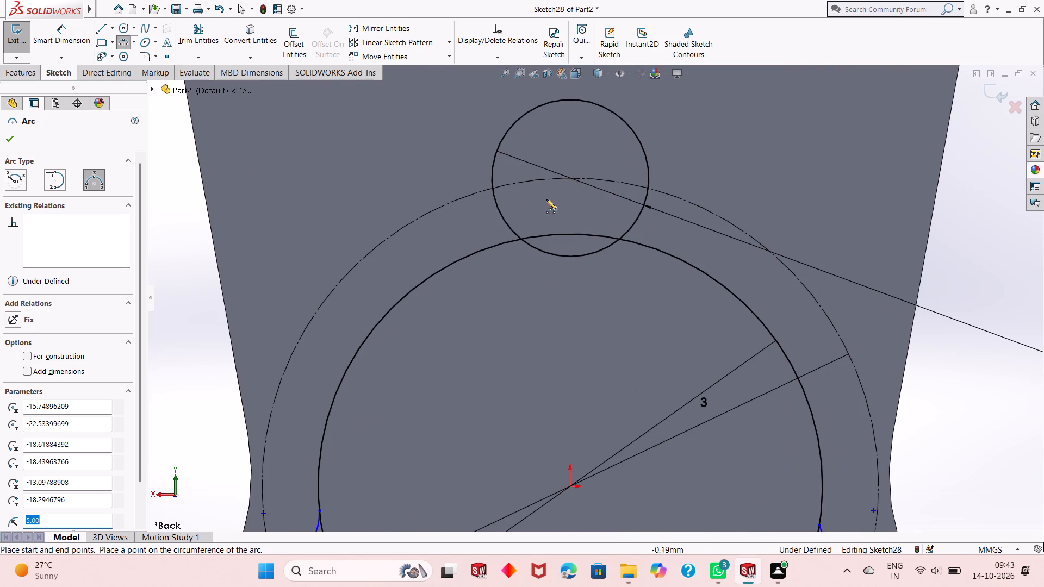
pyautogui.click(495, 204)
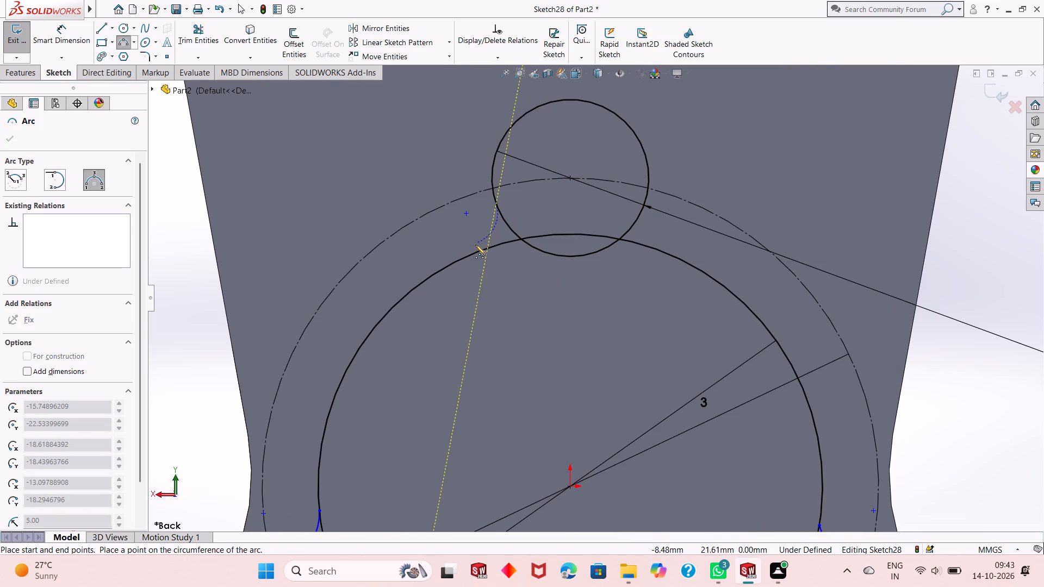
pyautogui.click(470, 253)
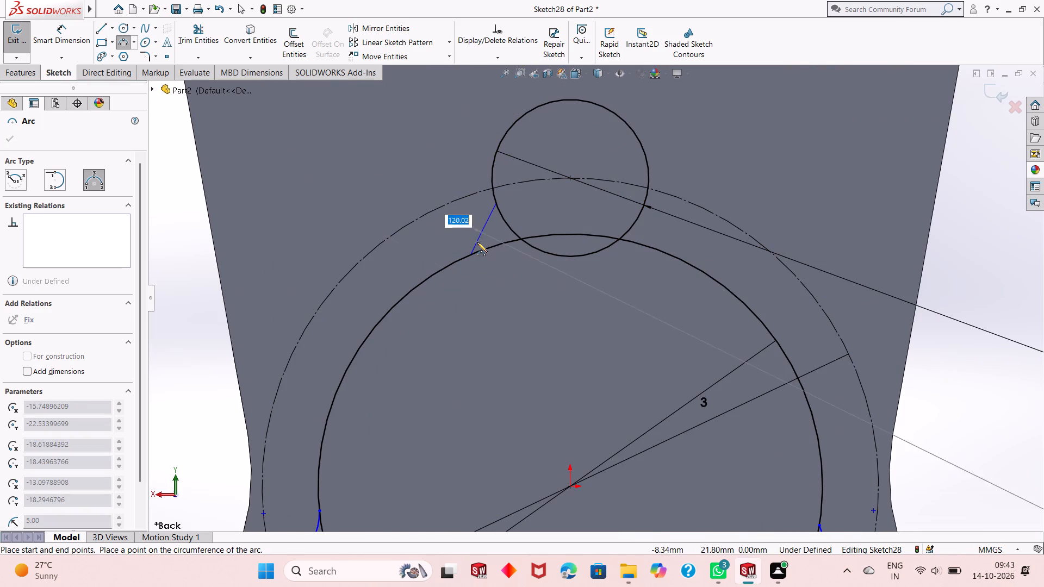
pyautogui.press('5')
pyautogui.press('Return')
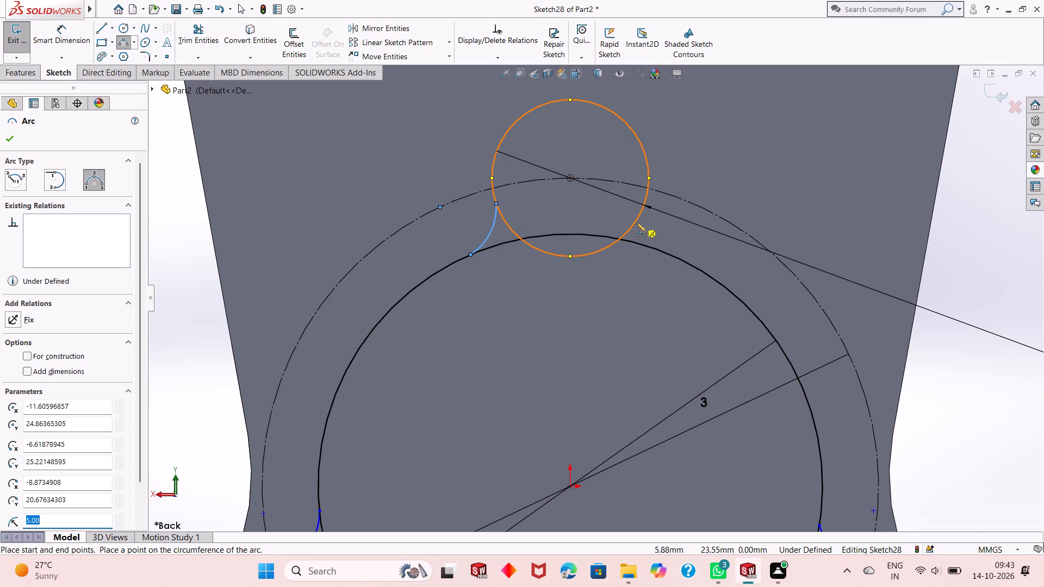
pyautogui.click(645, 201)
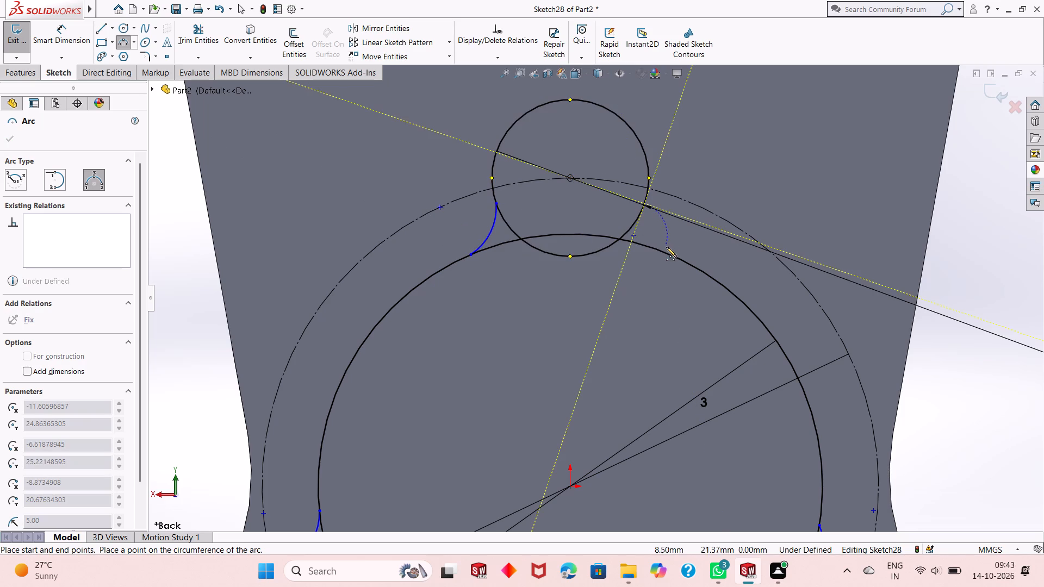
pyautogui.click(674, 255)
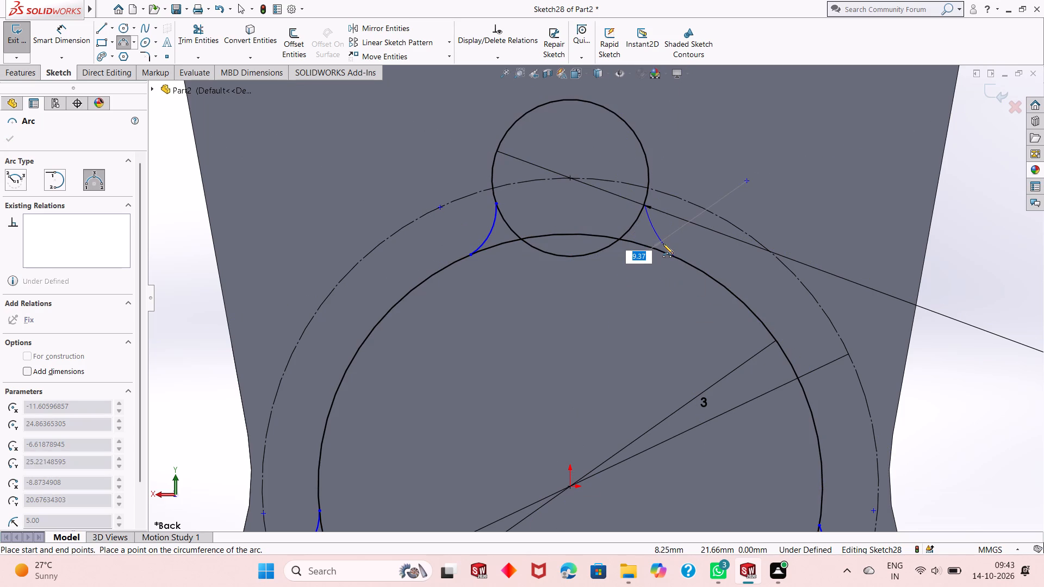
pyautogui.press('5')
pyautogui.press('Return')
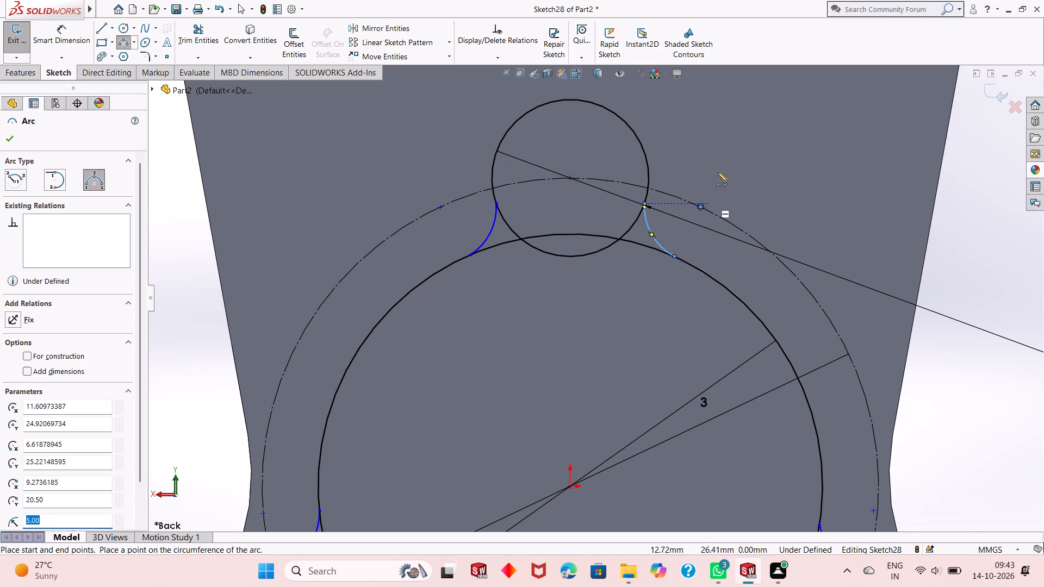
pyautogui.rightClick(723, 152)
pyautogui.click(735, 161)
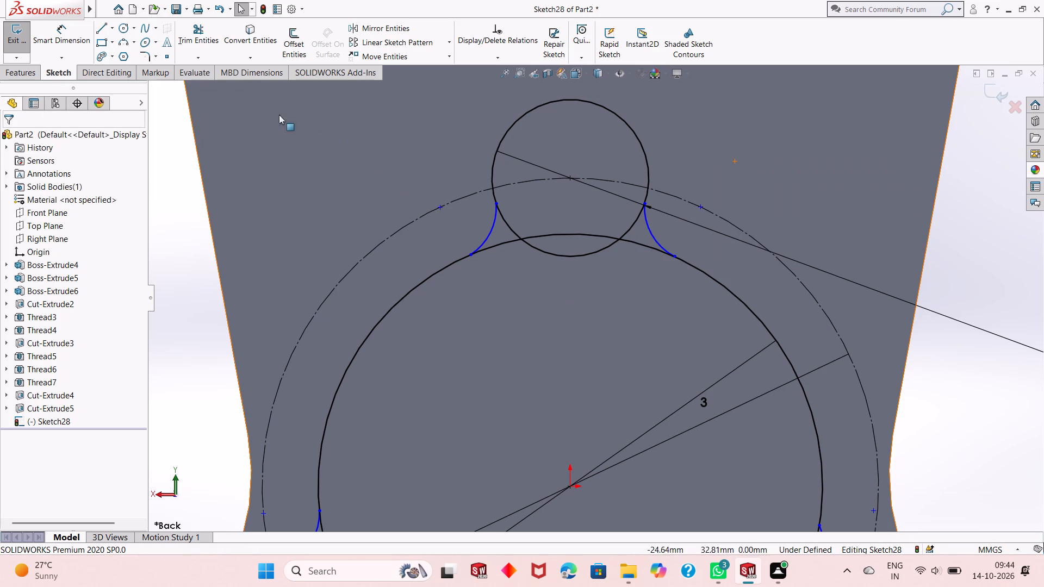
# Add a 5 mm radius dimension to the arc on the left side of the top 14 mm circle.
pyautogui.click(65, 45)
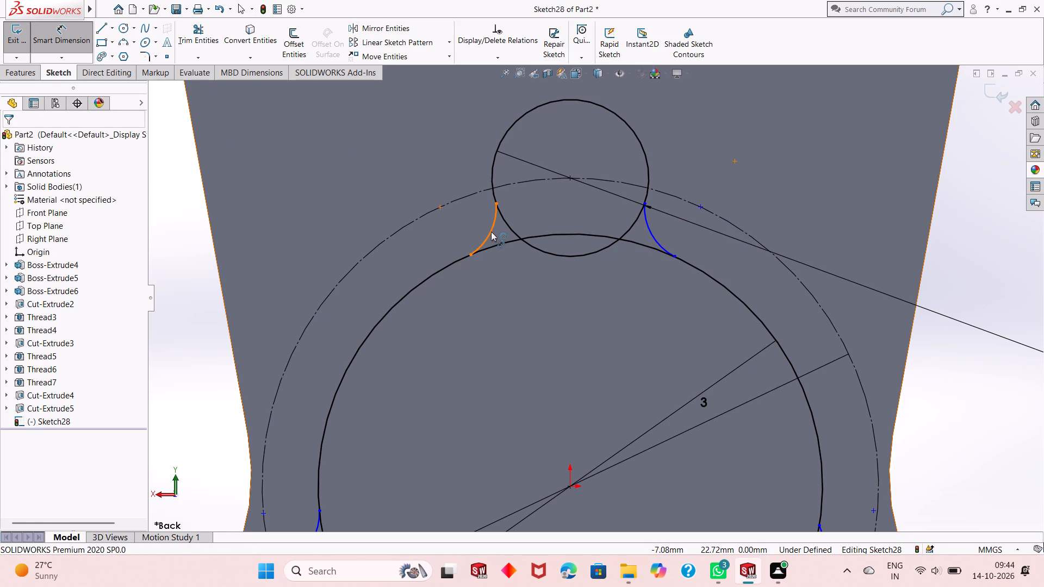
pyautogui.click(491, 232)
pyautogui.click(514, 297)
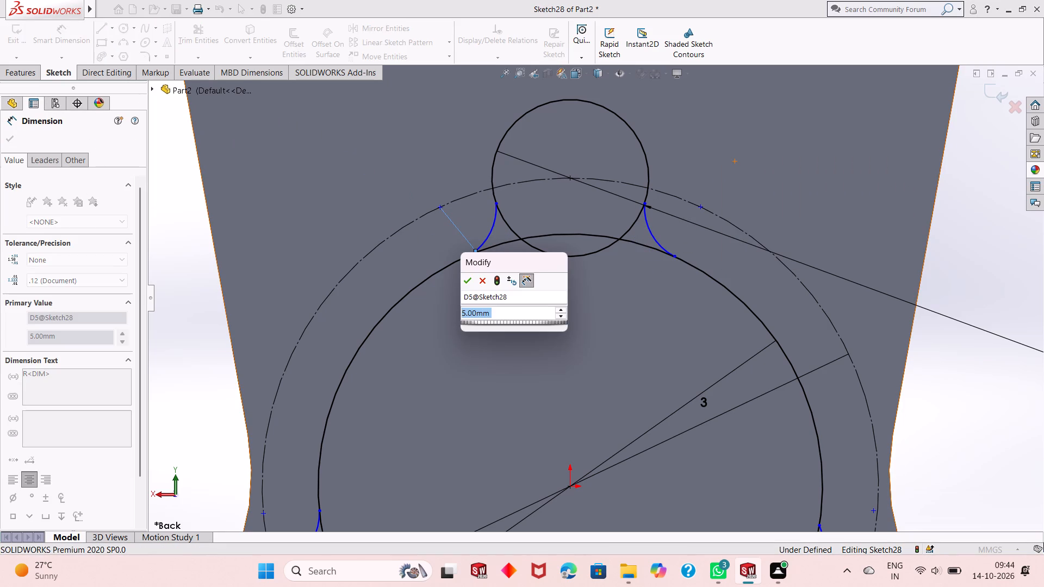
pyautogui.press('Return')
pyautogui.scroll(2, 527, 297)
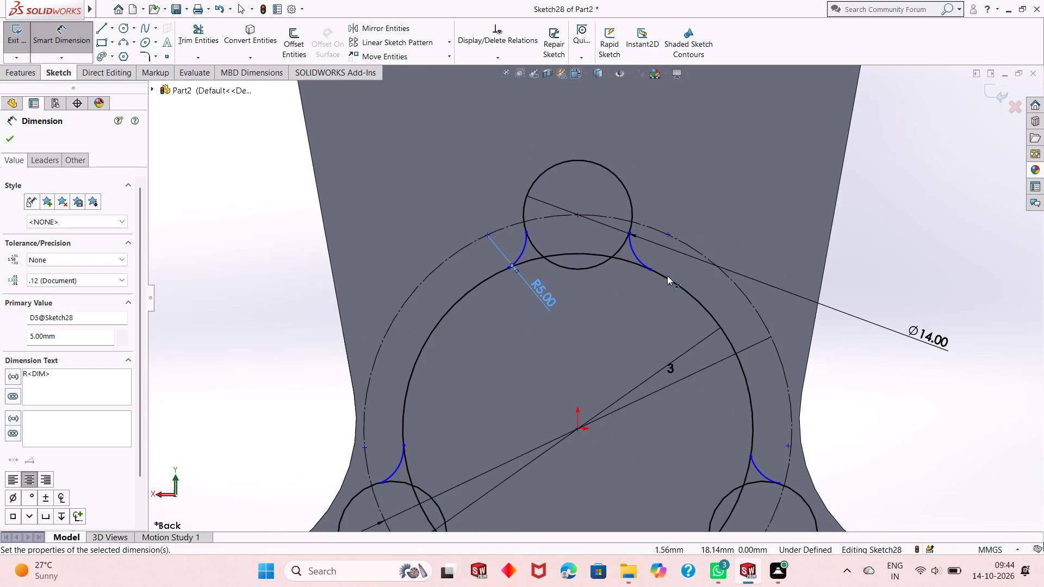
pyautogui.rightClick(850, 189)
pyautogui.click(863, 222)
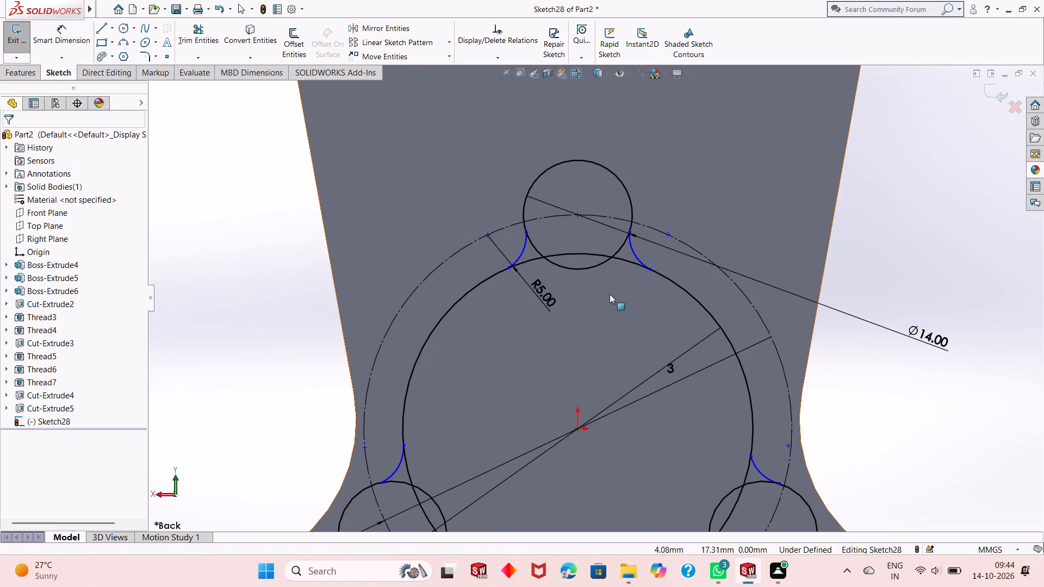
# Apply an Equal relation to all six blend arcs around the 45 mm circle.
pyautogui.scroll(3, 606, 295)
pyautogui.scroll(-1, 607, 335)
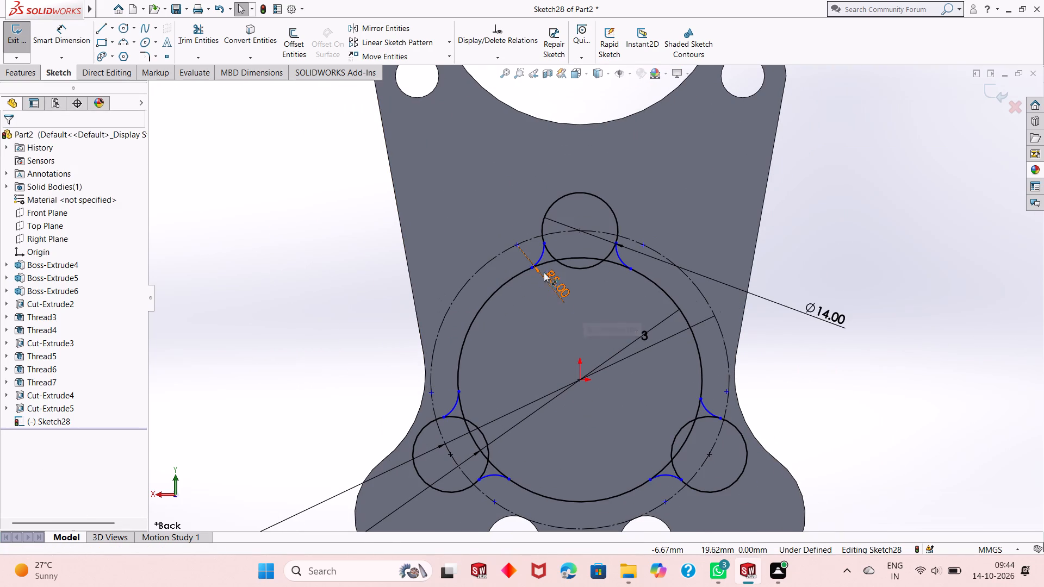
pyautogui.click(542, 256)
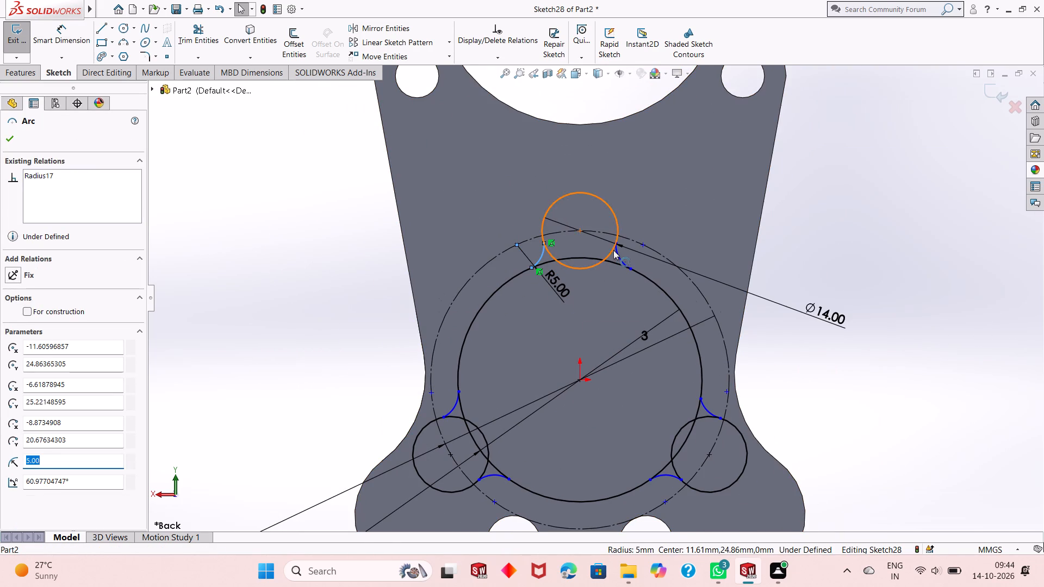
pyautogui.keyDown('ctrl'); pyautogui.click(618, 255); pyautogui.keyUp('ctrl')
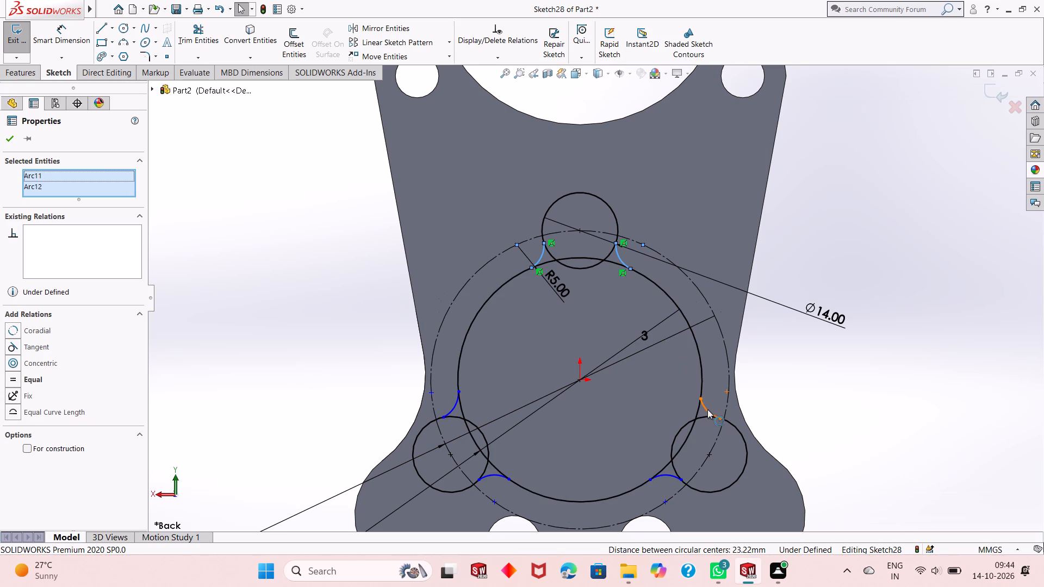
pyautogui.keyDown('ctrl'); pyautogui.click(707, 409); pyautogui.keyUp('ctrl')
pyautogui.keyDown('ctrl'); pyautogui.click(669, 473); pyautogui.keyUp('ctrl')
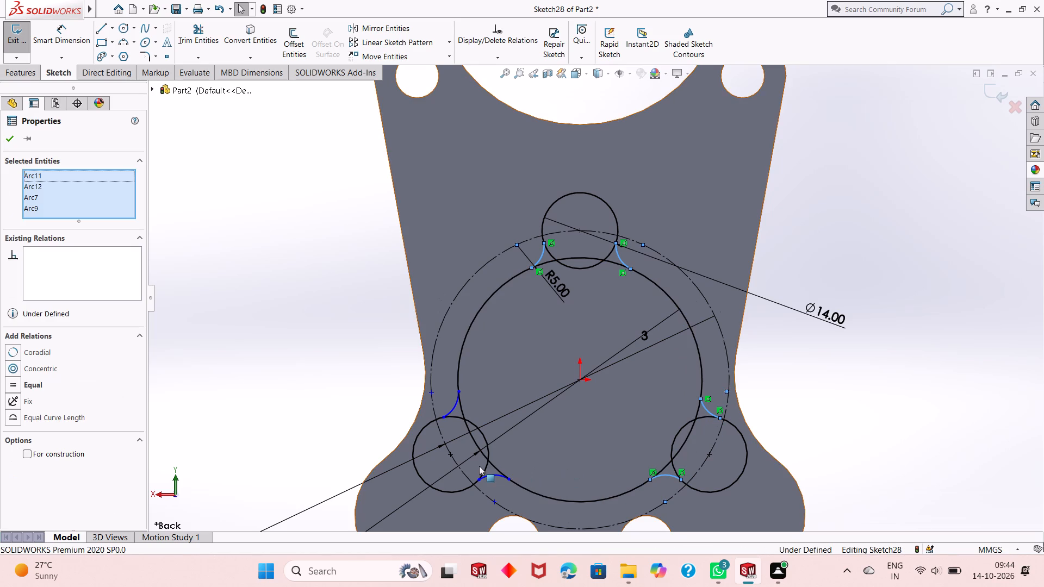
pyautogui.keyDown('ctrl'); pyautogui.click(492, 476); pyautogui.keyUp('ctrl')
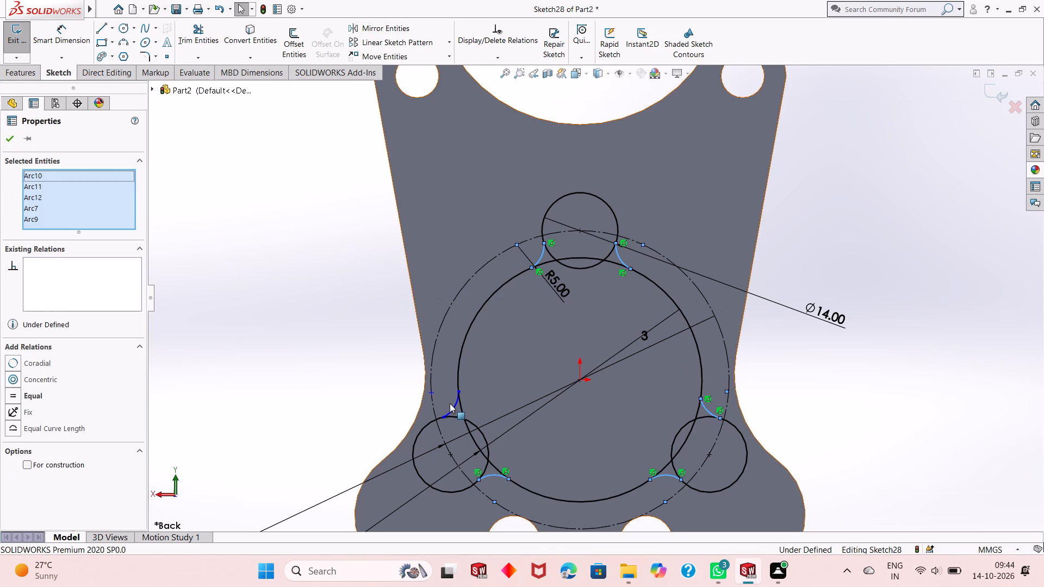
pyautogui.keyDown('ctrl'); pyautogui.click(455, 410); pyautogui.keyUp('ctrl')
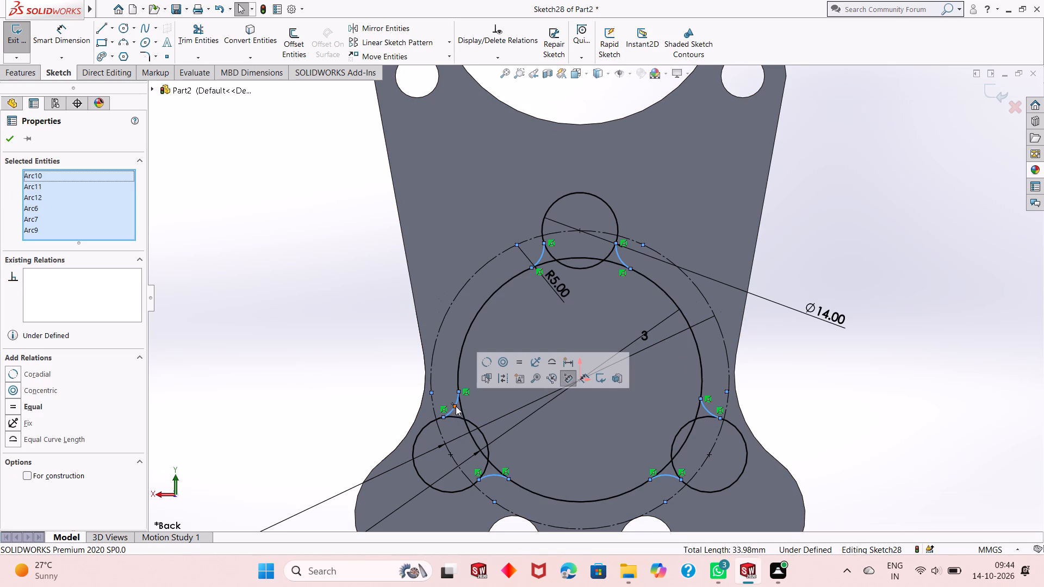
pyautogui.click(516, 364)
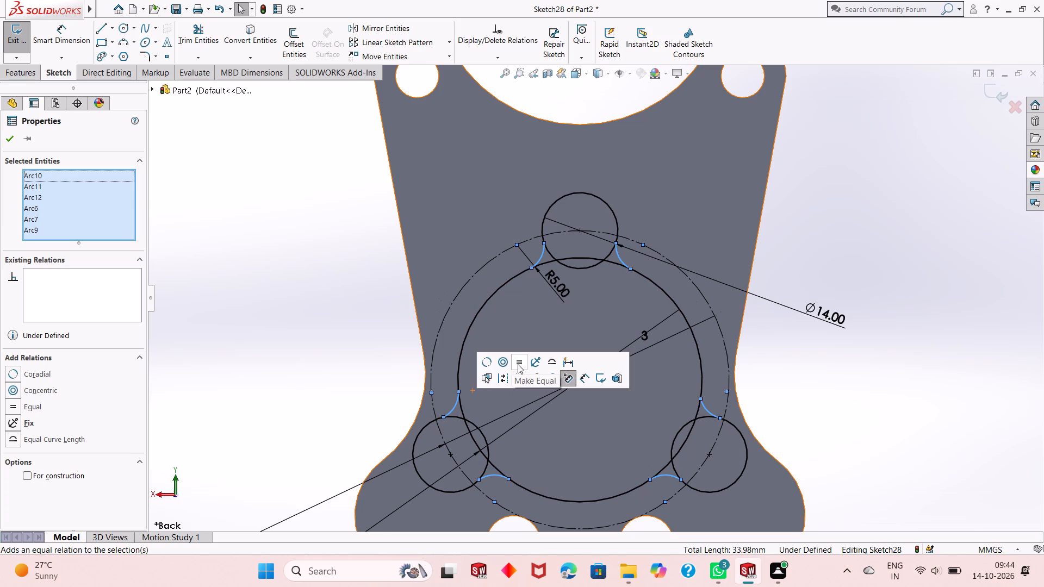
pyautogui.click(11, 134)
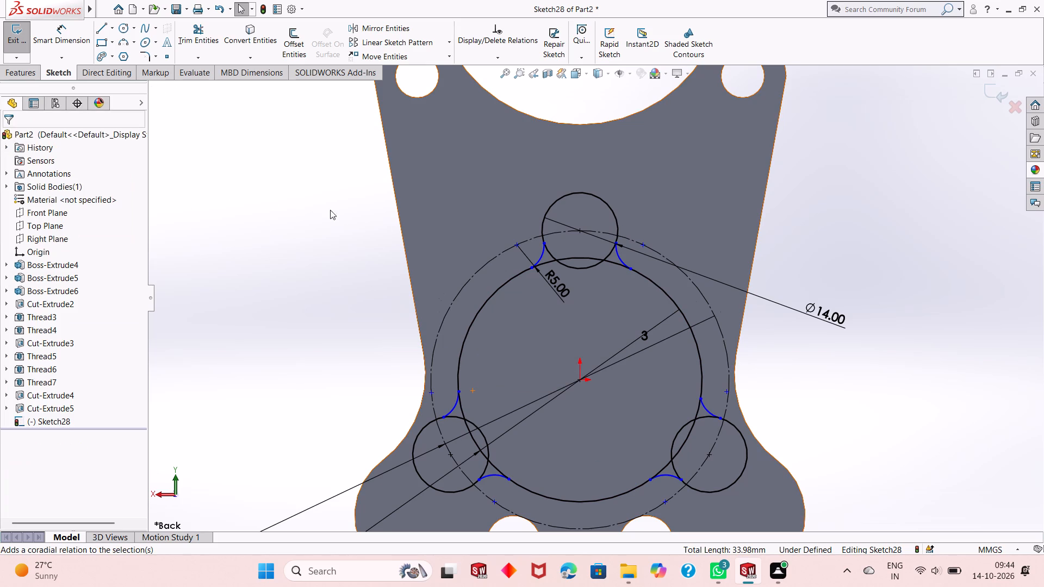
# Make the dimensioned arc left of the top 14 mm circle tangent to that circle.
pyautogui.scroll(-2, 561, 244)
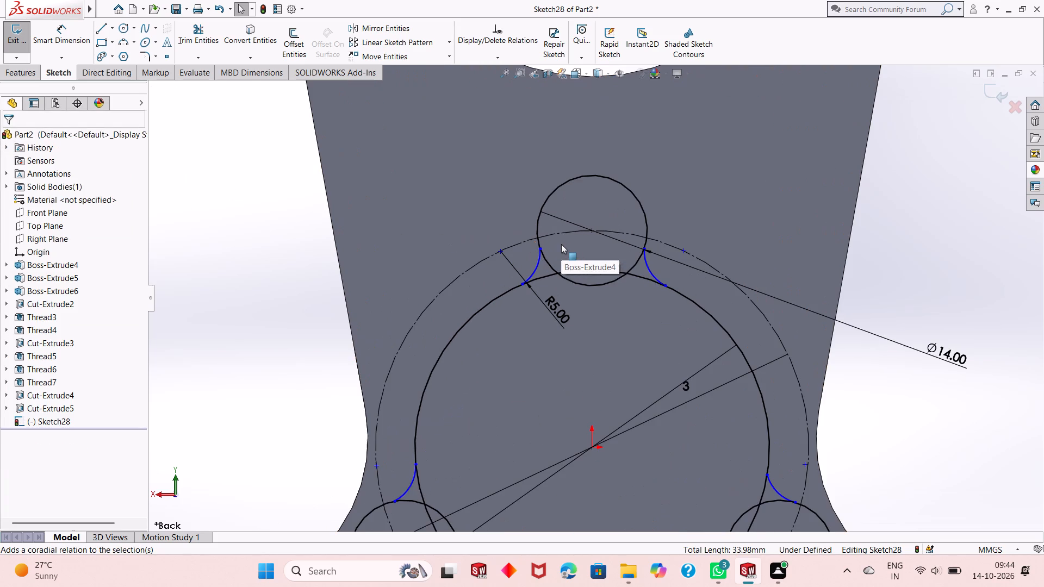
pyautogui.click(532, 272)
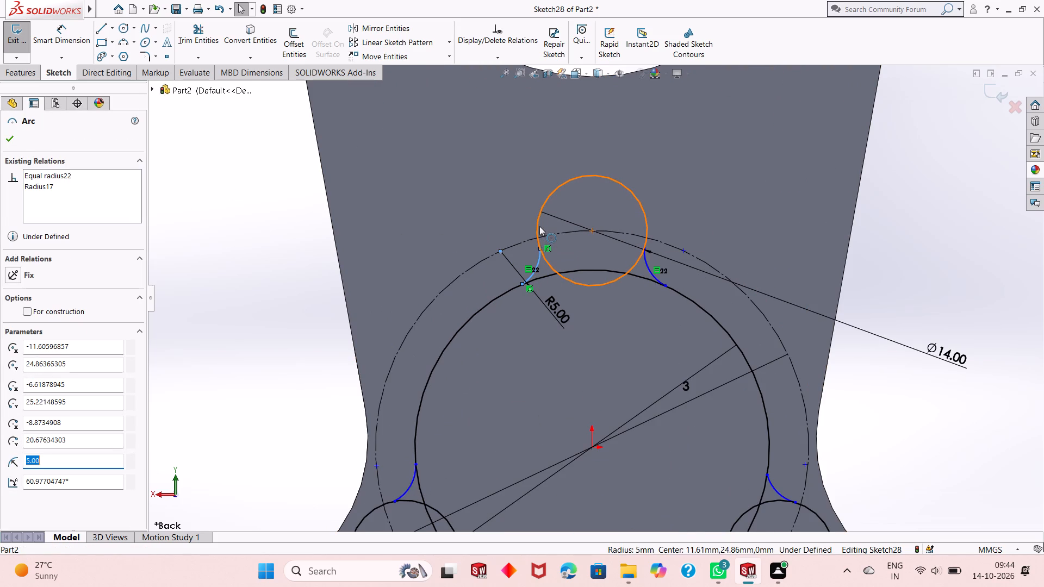
pyautogui.keyDown('ctrl'); pyautogui.click(539, 226); pyautogui.keyUp('ctrl')
pyautogui.click(586, 174)
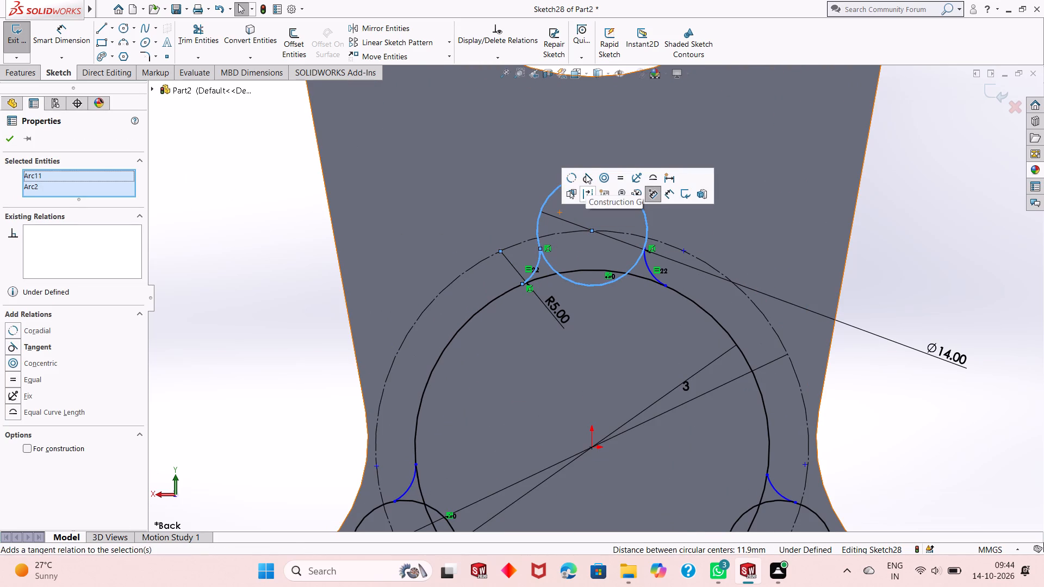
pyautogui.click(9, 138)
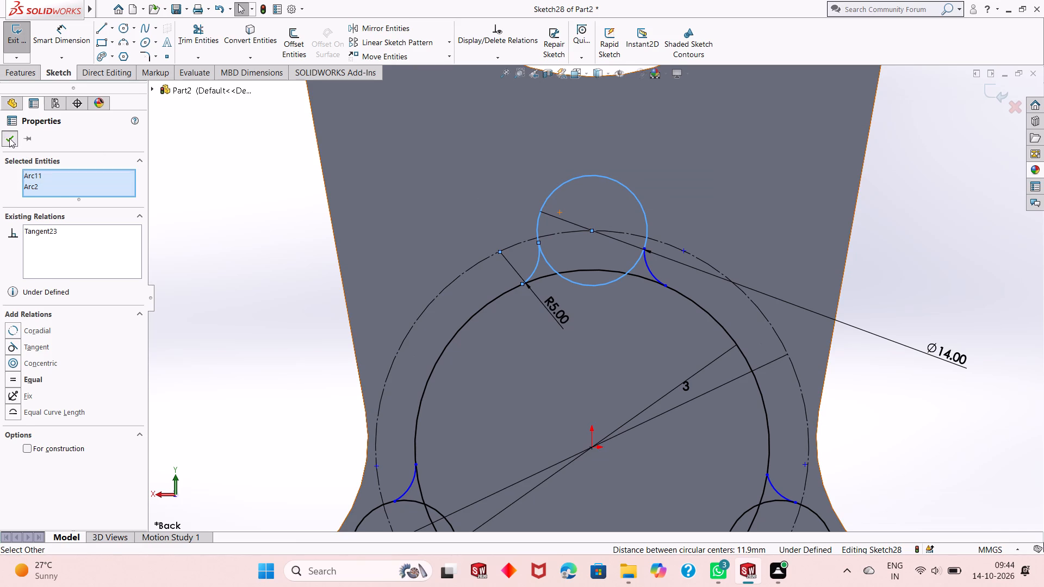
# Make the same dimensioned arc tangent to the 45 mm circle.
pyautogui.click(537, 268)
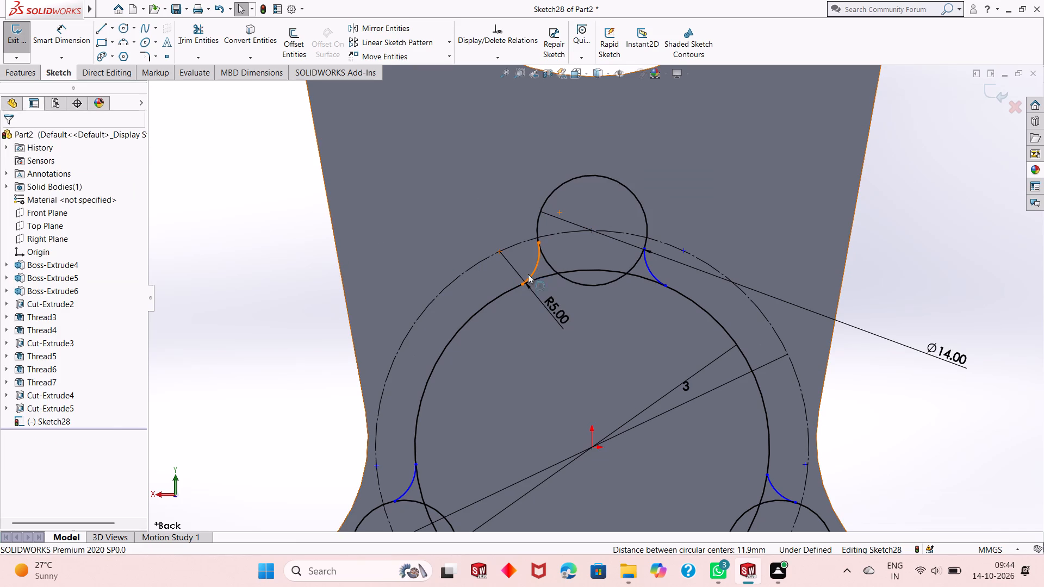
pyautogui.keyDown('ctrl'); pyautogui.click(502, 290); pyautogui.keyUp('ctrl')
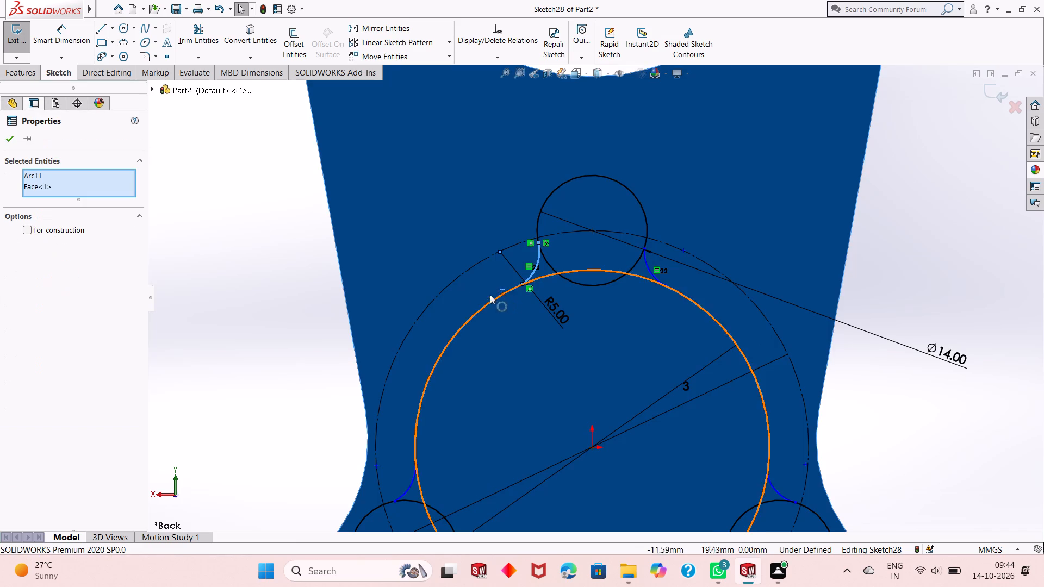
pyautogui.rightClick(35, 186)
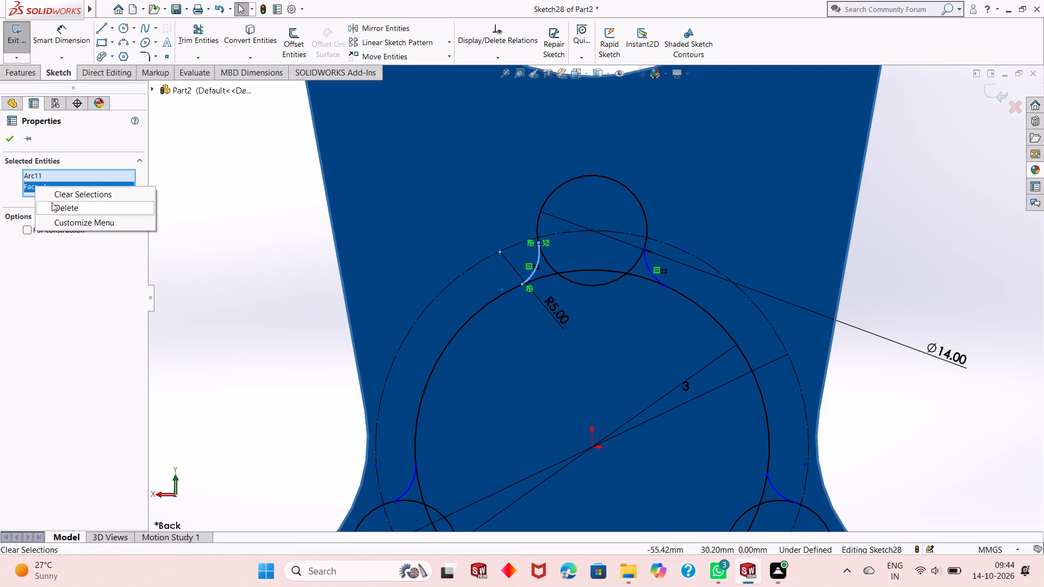
pyautogui.click(53, 205)
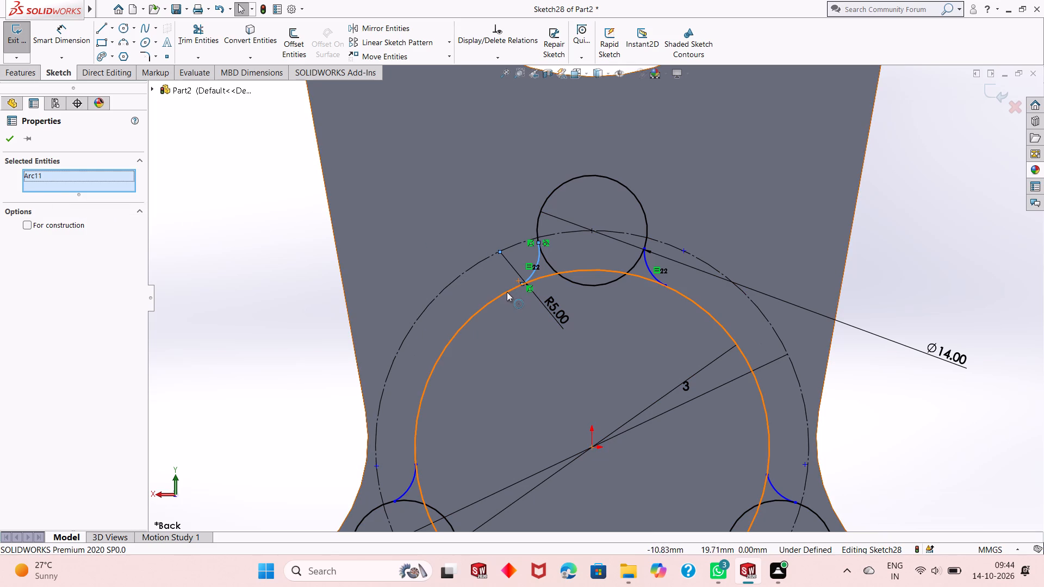
pyautogui.keyDown('ctrl'); pyautogui.click(507, 292); pyautogui.keyUp('ctrl')
pyautogui.click(552, 249)
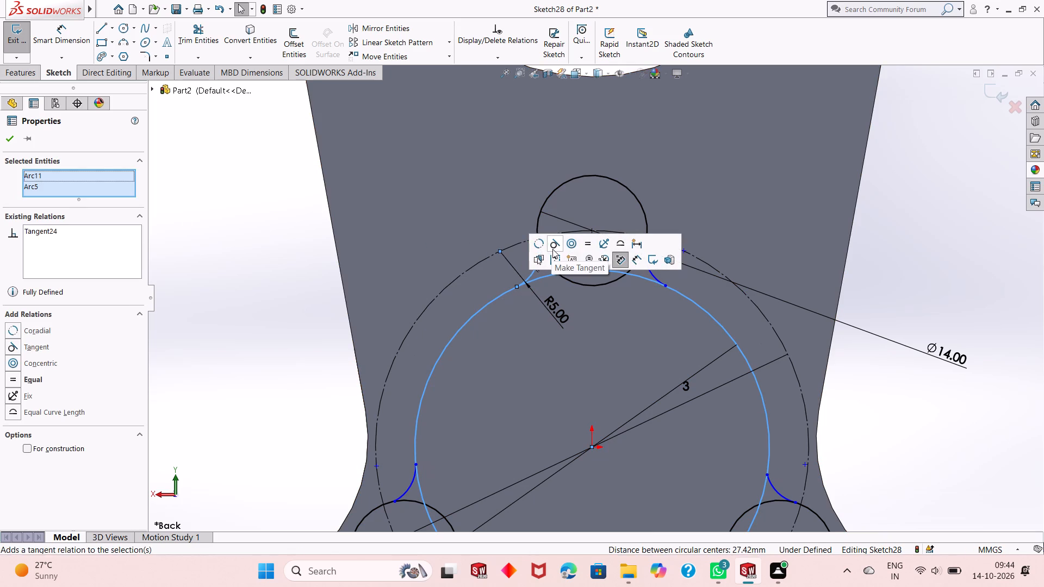
pyautogui.click(0, 136)
pyautogui.click(7, 143)
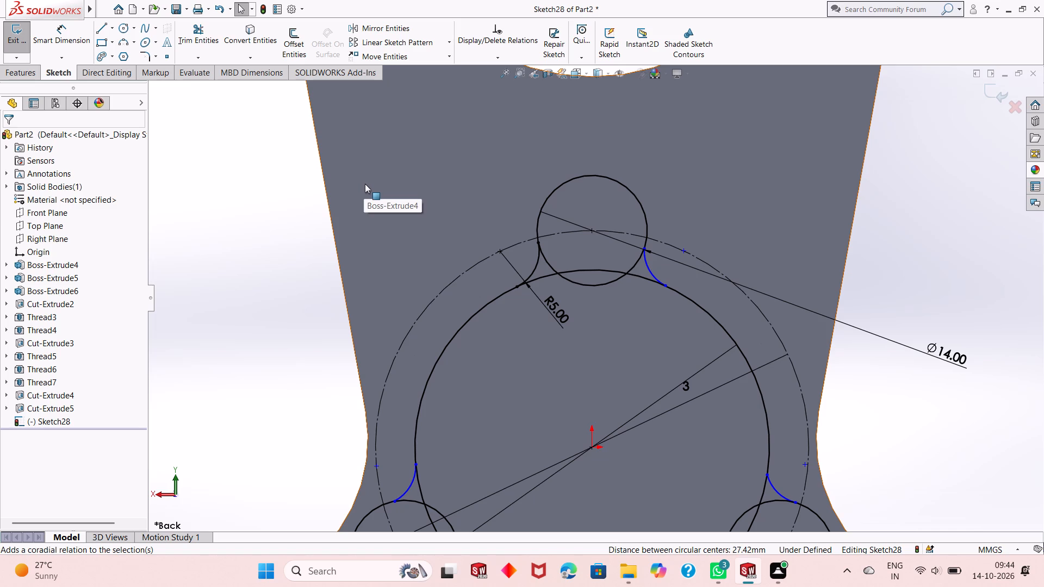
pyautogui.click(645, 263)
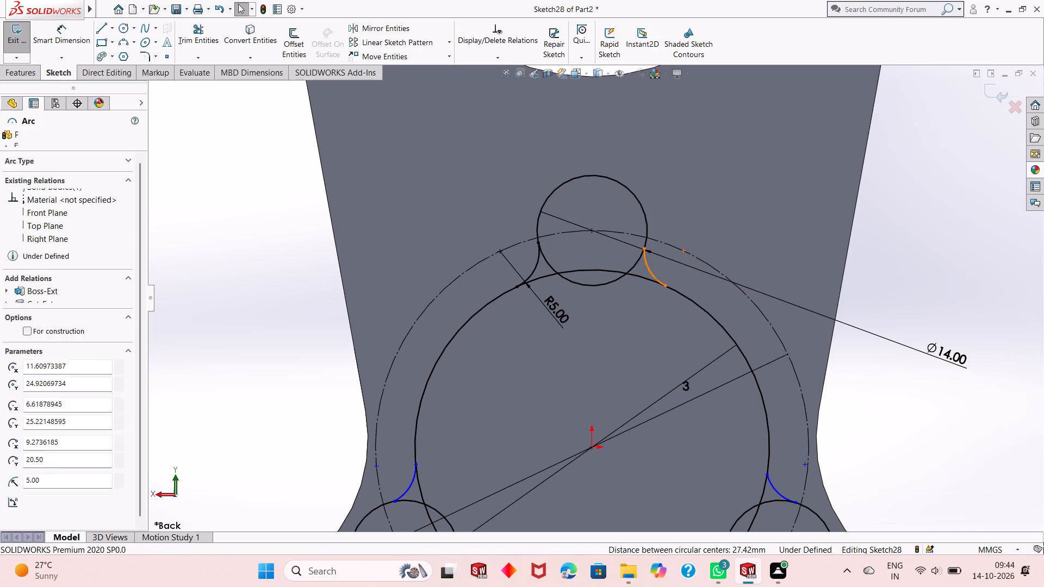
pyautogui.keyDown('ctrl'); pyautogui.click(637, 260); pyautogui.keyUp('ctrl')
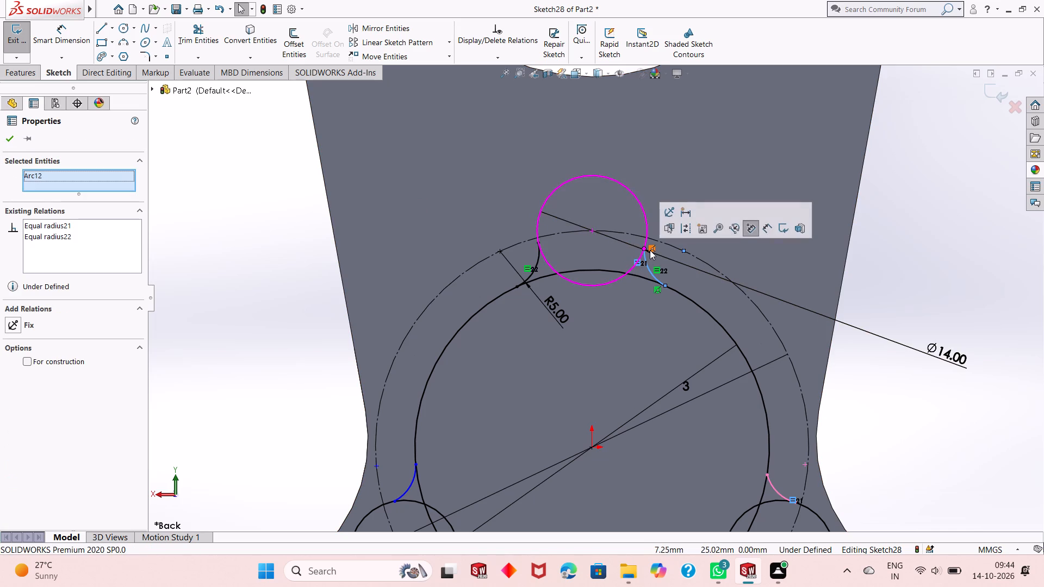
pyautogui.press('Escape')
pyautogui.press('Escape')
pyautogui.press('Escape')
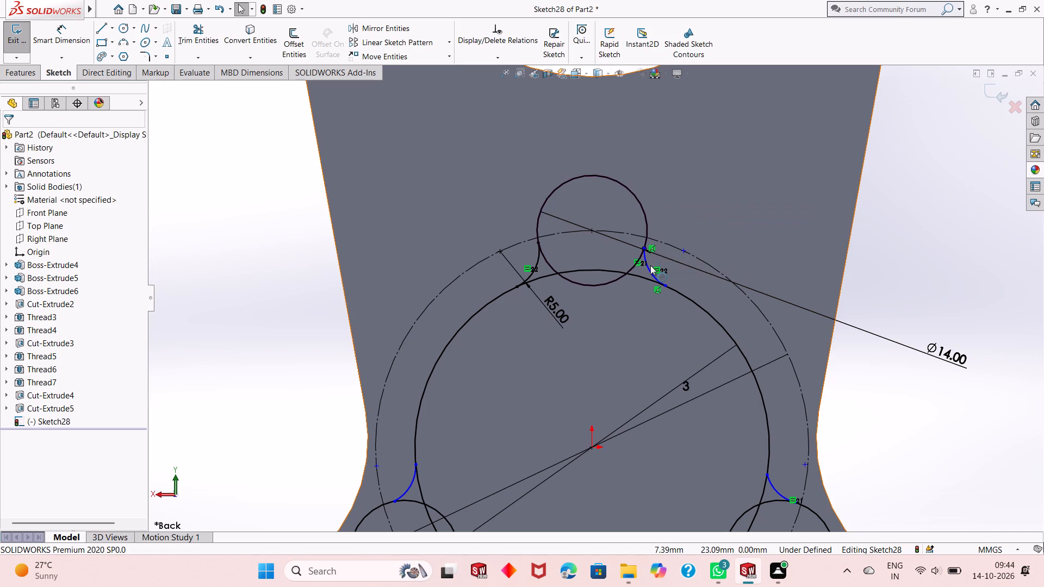
# Make the blend arc right of the top 14 mm circle tangent to both that circle and the 45 mm circle.
pyautogui.click(650, 266)
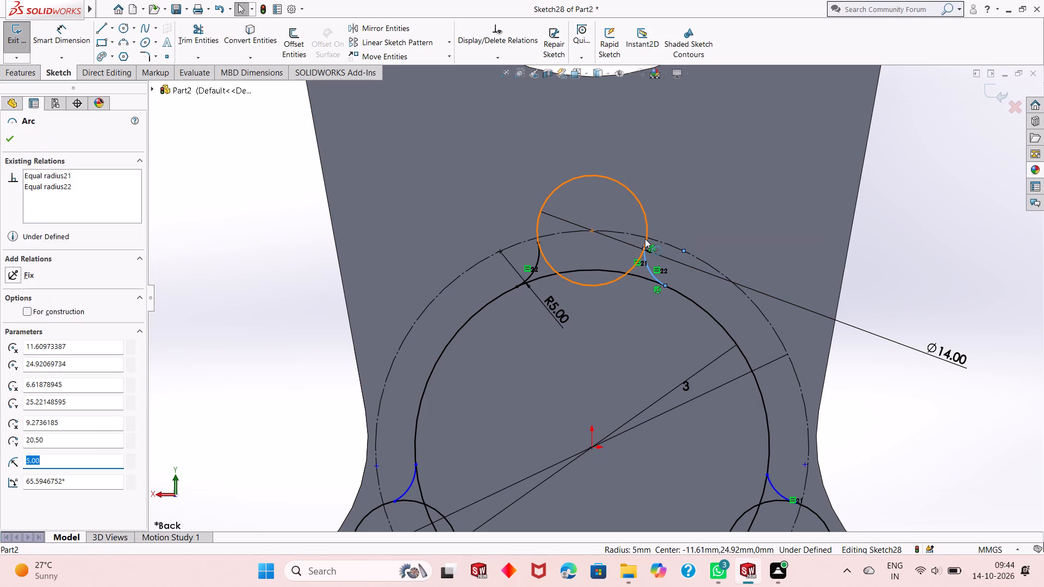
pyautogui.keyDown('ctrl'); pyautogui.click(645, 239); pyautogui.keyUp('ctrl')
pyautogui.click(691, 191)
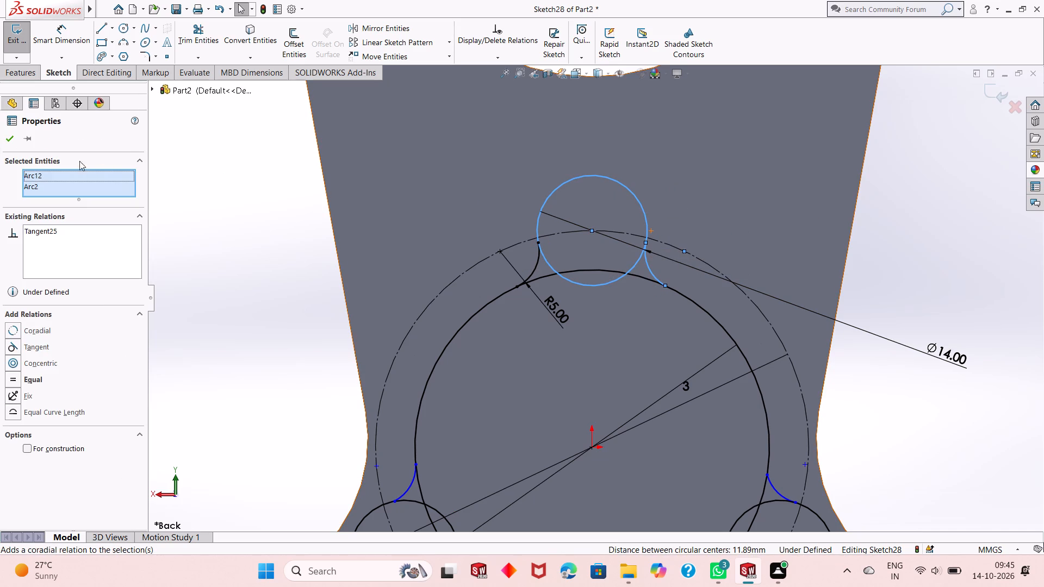
pyautogui.click(3, 139)
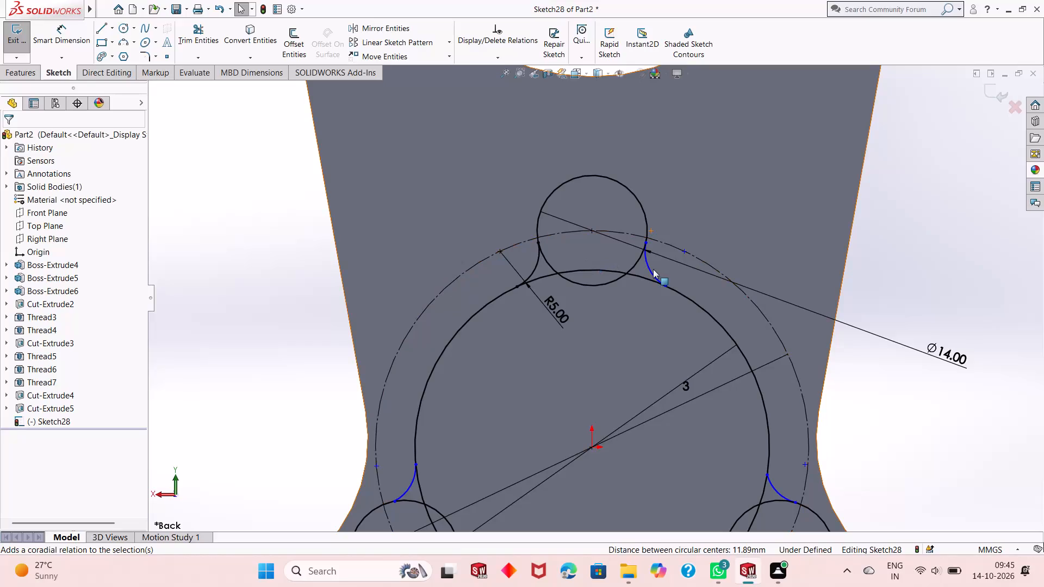
pyautogui.click(650, 272)
pyautogui.keyDown('ctrl'); pyautogui.click(682, 292); pyautogui.keyUp('ctrl')
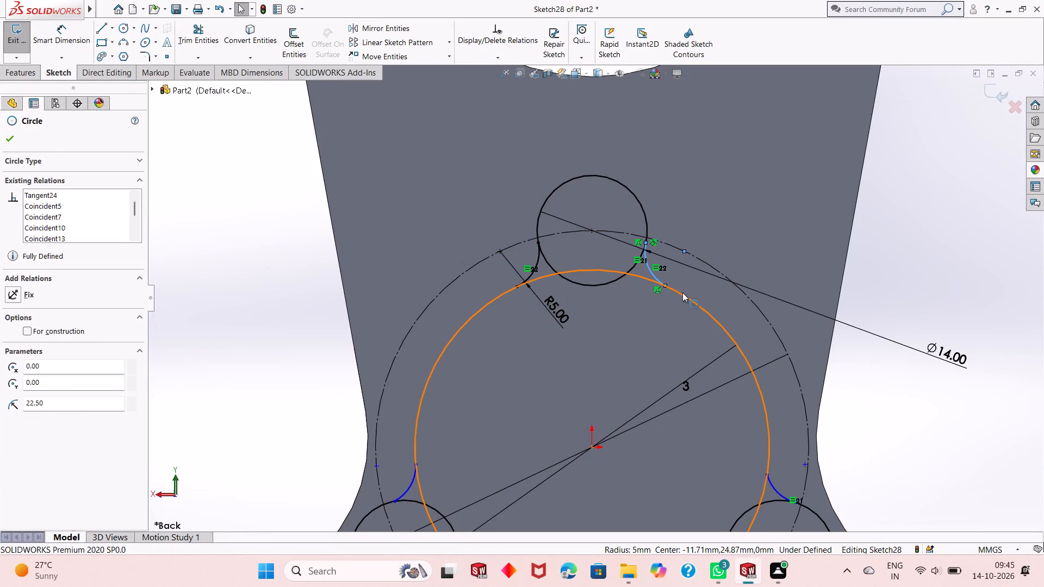
pyautogui.click(727, 248)
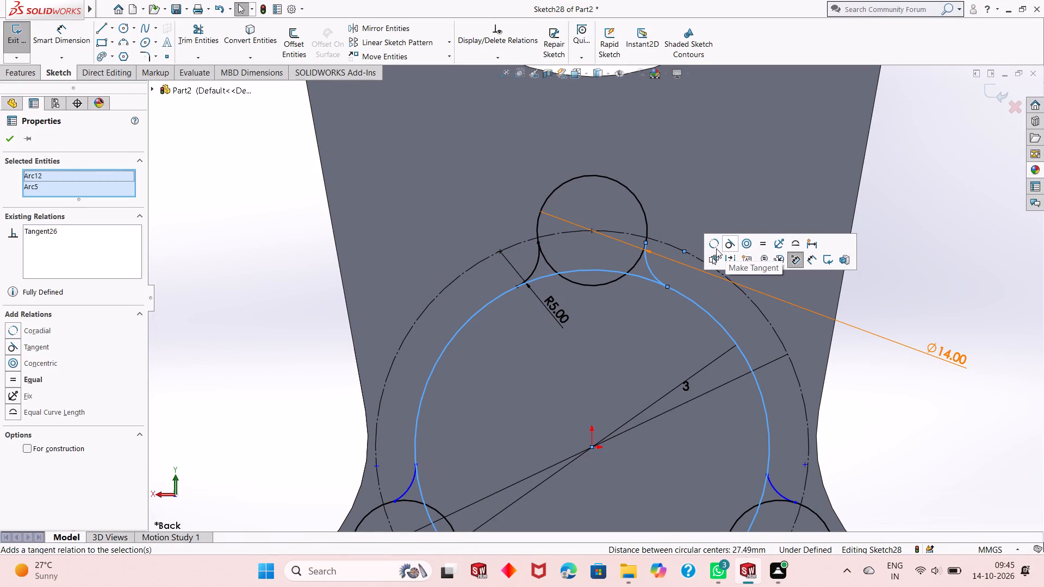
pyautogui.scroll(6, 553, 301)
pyautogui.scroll(-3, 618, 384)
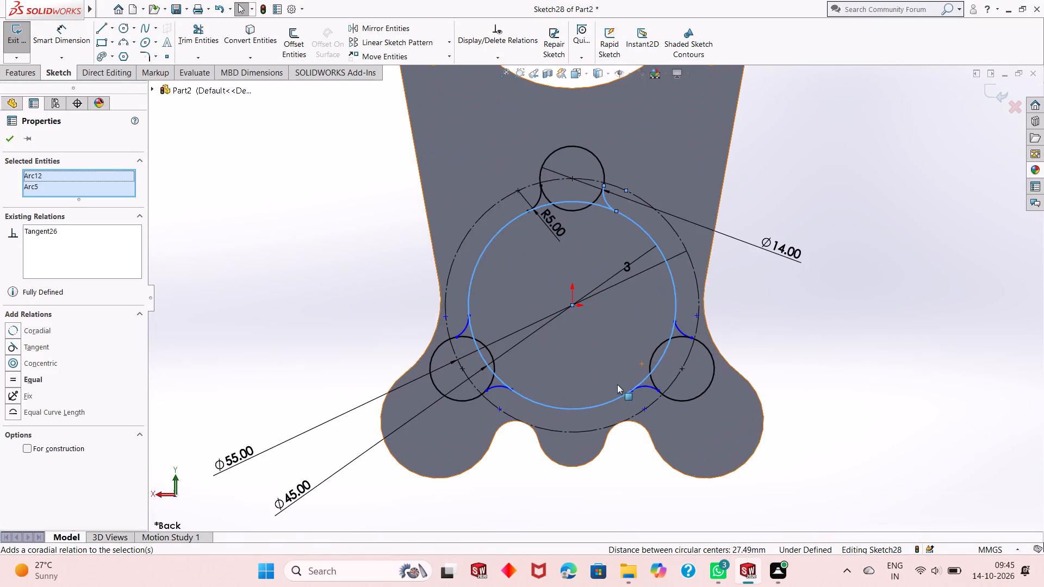
pyautogui.scroll(2, 616, 384)
pyautogui.scroll(-1, 611, 378)
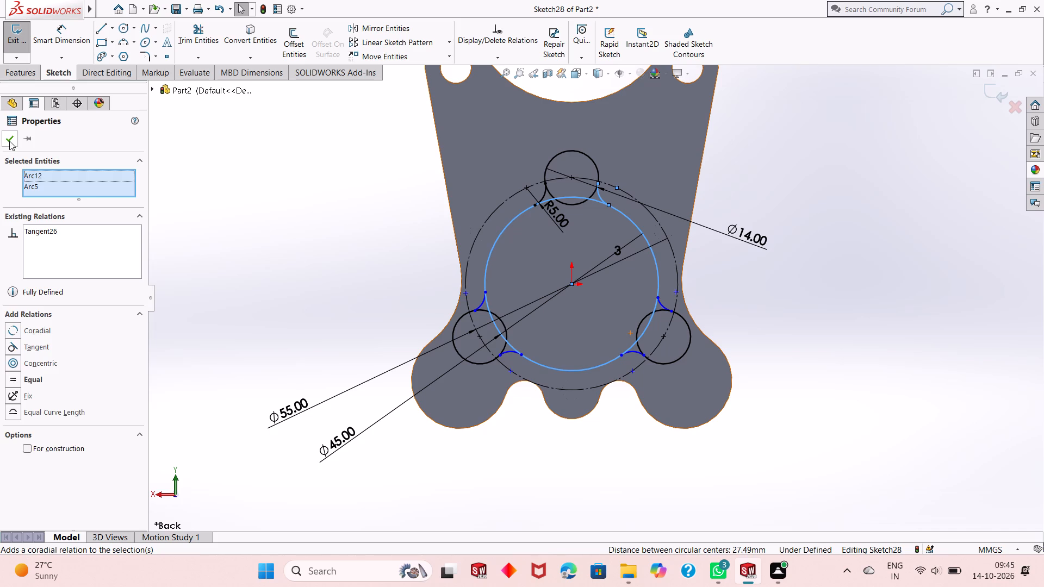
pyautogui.click(13, 140)
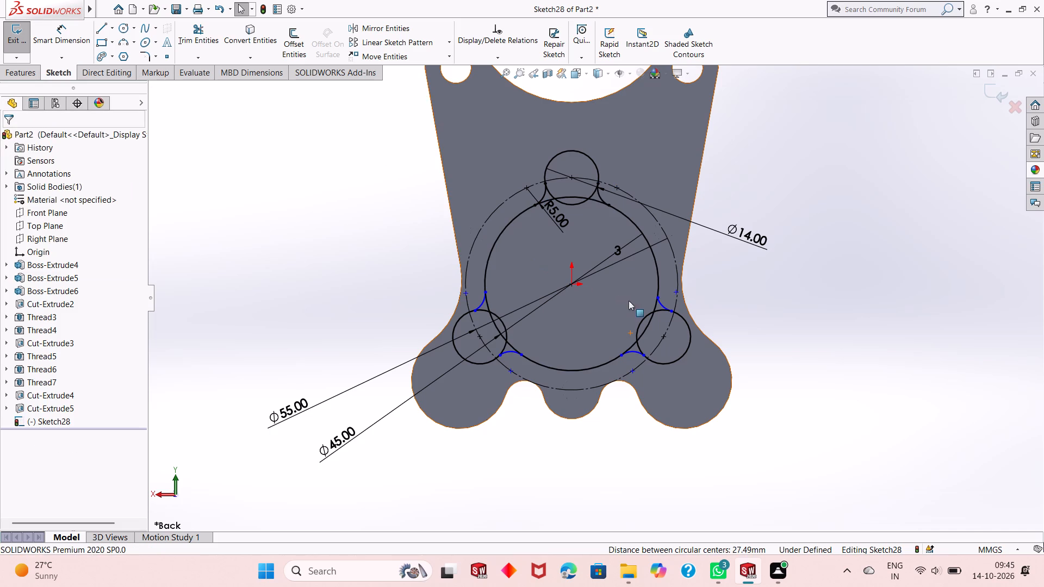
# Make the upper blend arc at the lower-right 14 mm circle tangent to both that circle and the 45 mm circle.
pyautogui.scroll(-4, 668, 301)
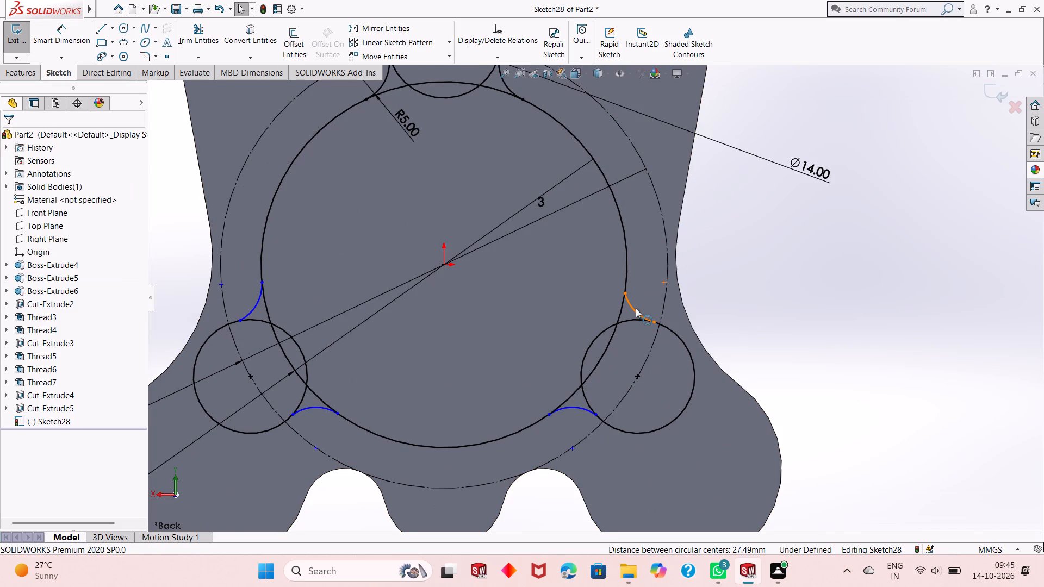
pyautogui.click(635, 308)
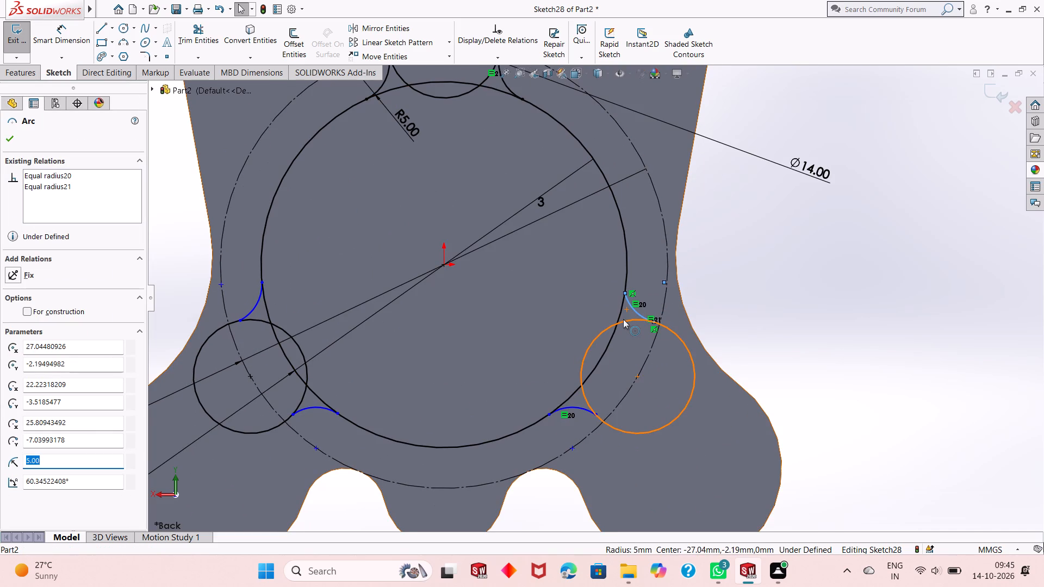
pyautogui.keyDown('ctrl'); pyautogui.click(623, 319); pyautogui.keyUp('ctrl')
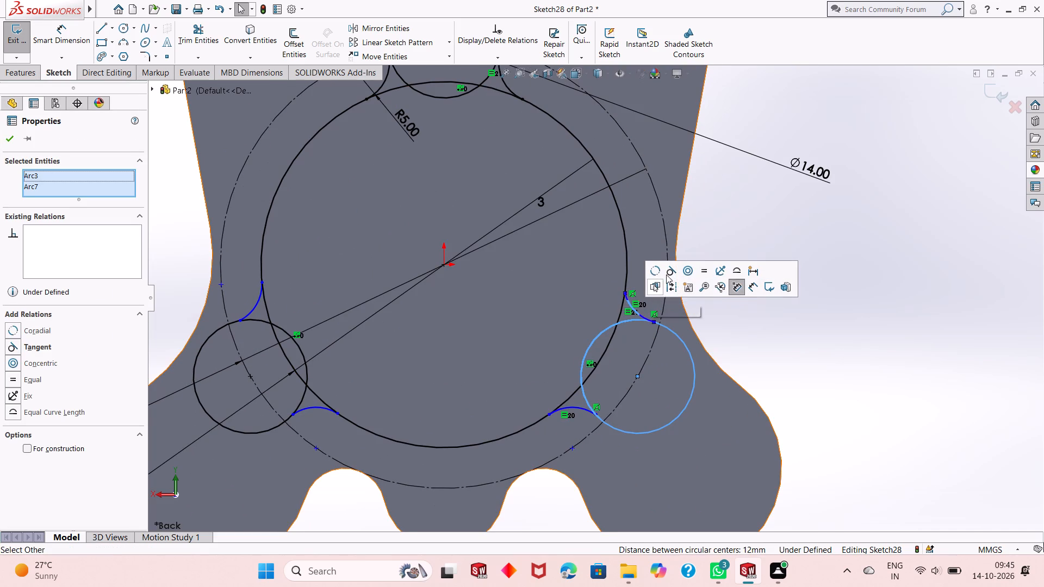
pyautogui.click(669, 271)
pyautogui.click(6, 138)
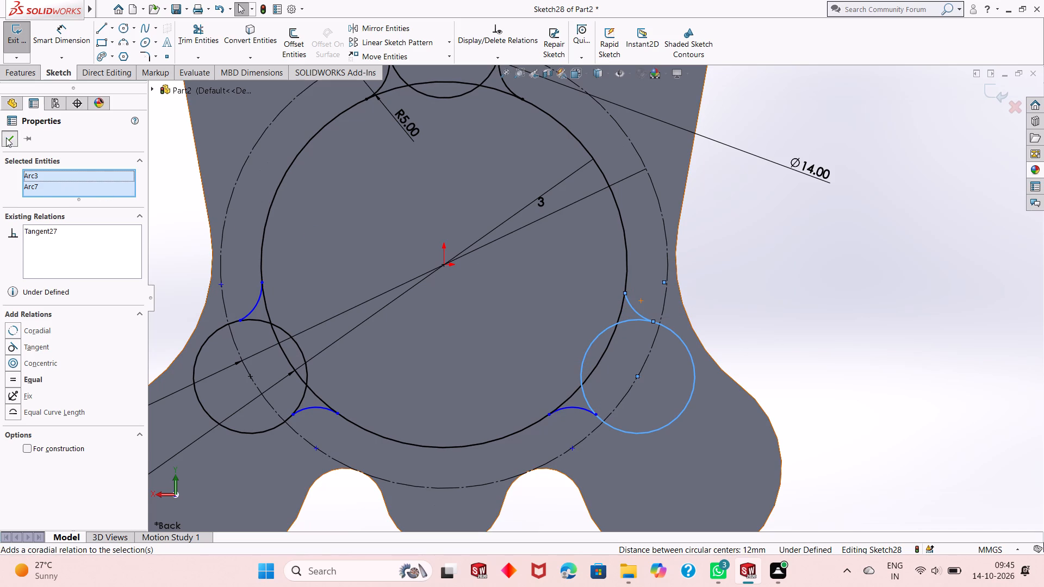
pyautogui.click(638, 310)
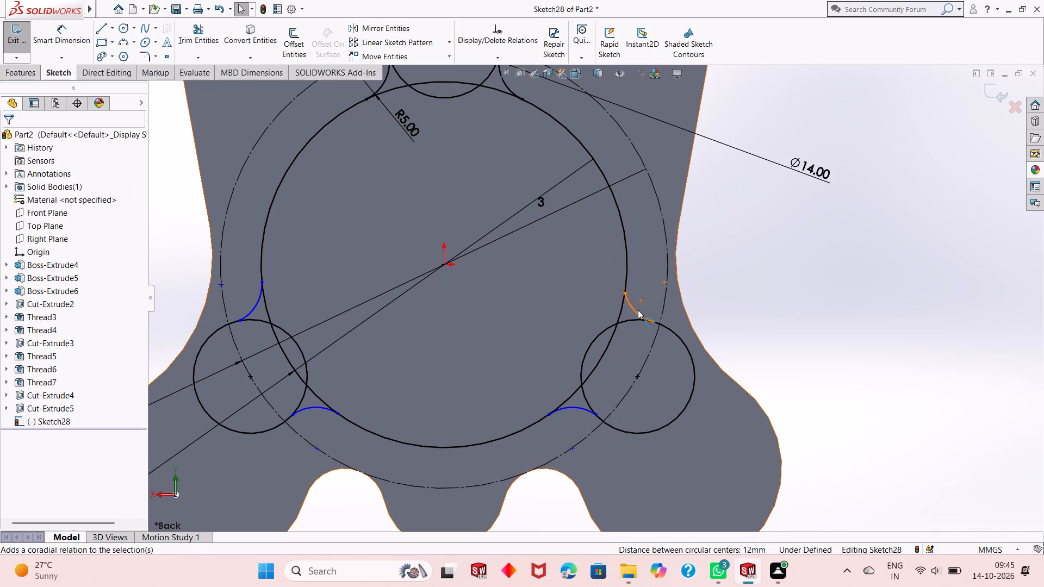
pyautogui.keyDown('ctrl'); pyautogui.click(626, 272); pyautogui.keyUp('ctrl')
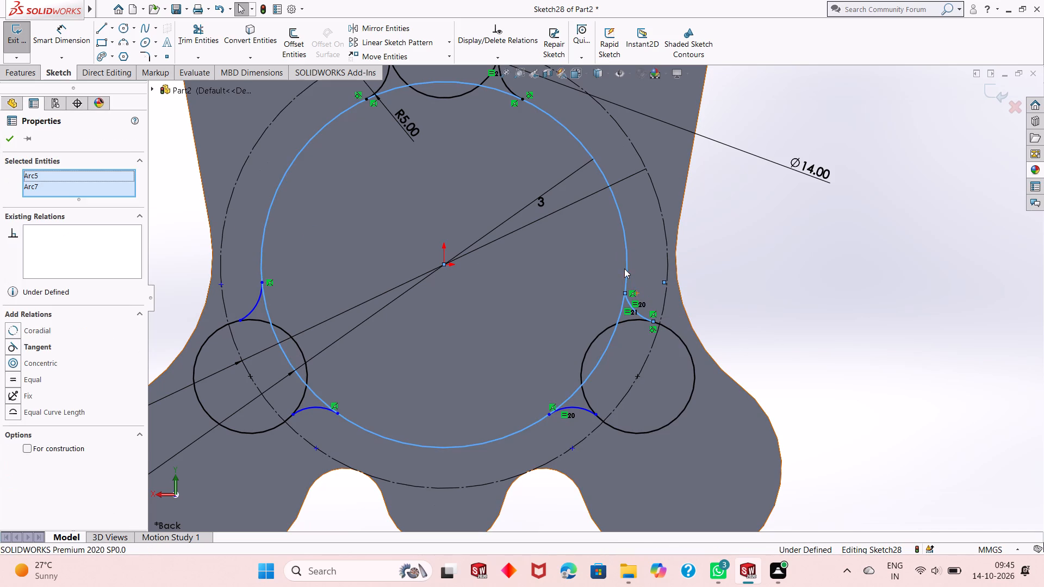
pyautogui.click(668, 229)
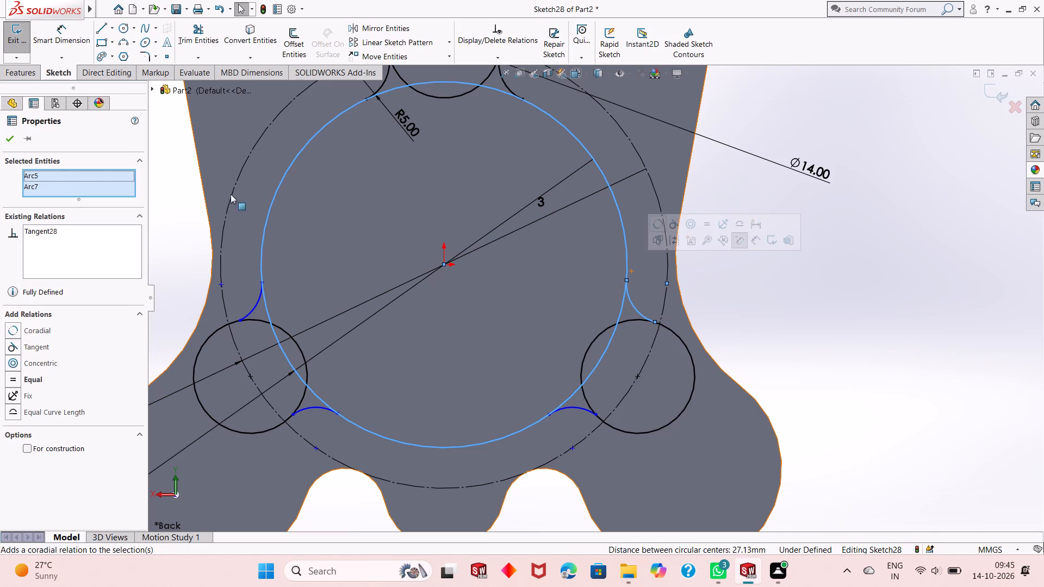
pyautogui.click(7, 133)
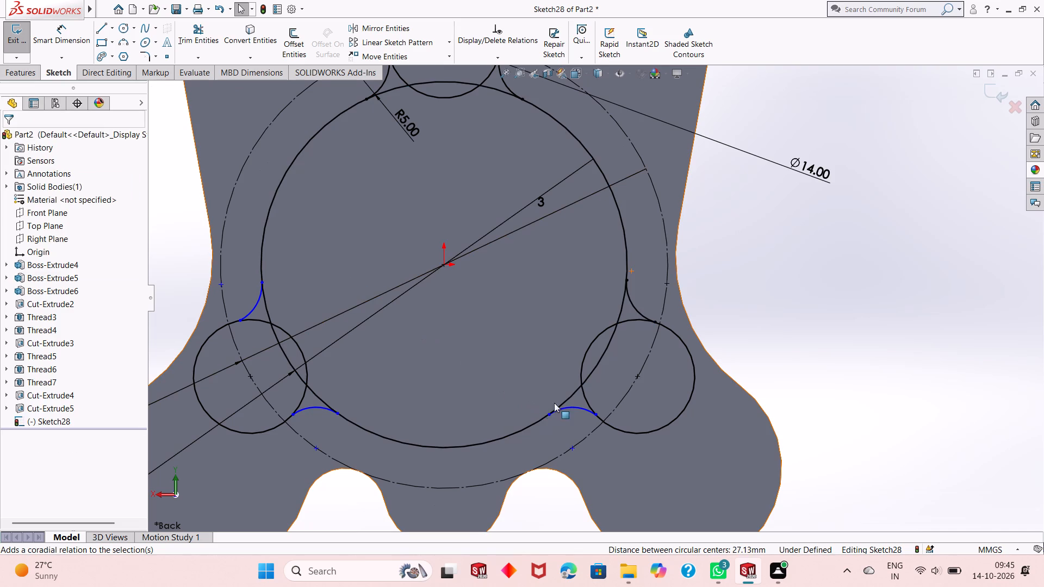
# Make the lower blend arc at the lower-right 14 mm circle tangent to both that circle and the 45 mm circle.
pyautogui.click(575, 409)
pyautogui.keyDown('ctrl'); pyautogui.click(585, 398); pyautogui.keyUp('ctrl')
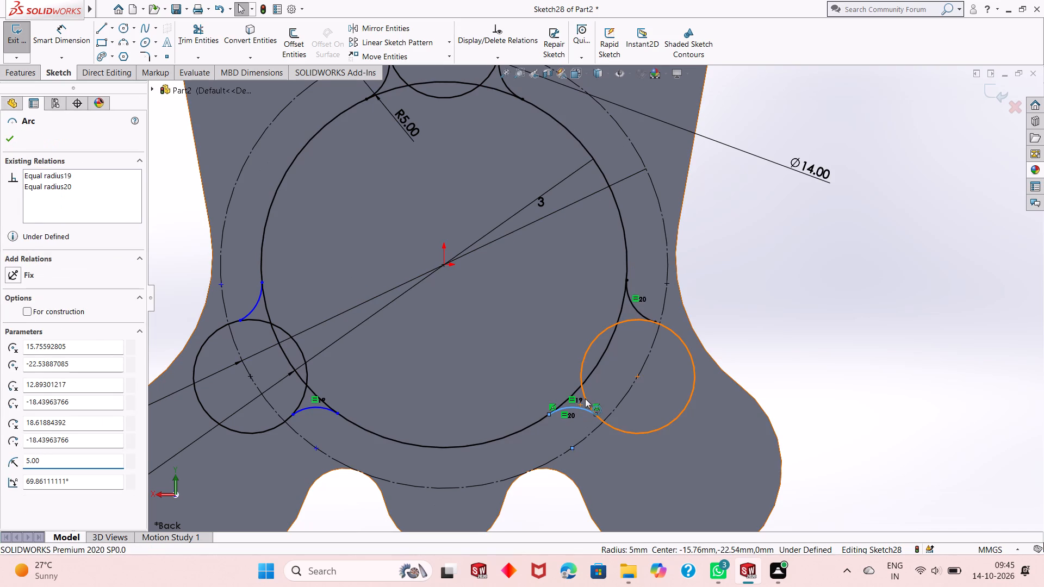
pyautogui.click(630, 354)
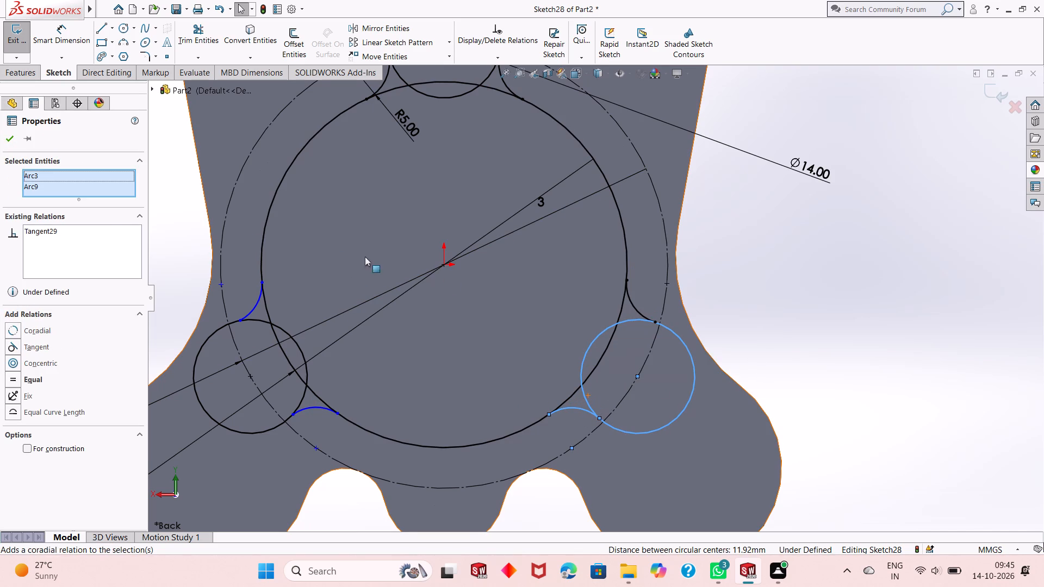
pyautogui.click(13, 138)
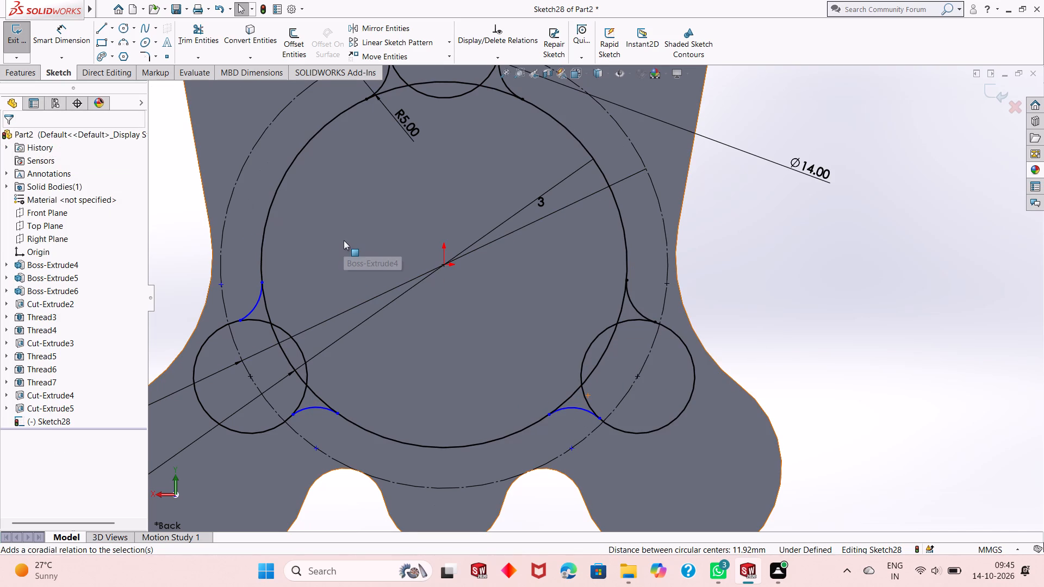
pyautogui.click(581, 411)
pyautogui.keyDown('ctrl'); pyautogui.click(534, 426); pyautogui.keyUp('ctrl')
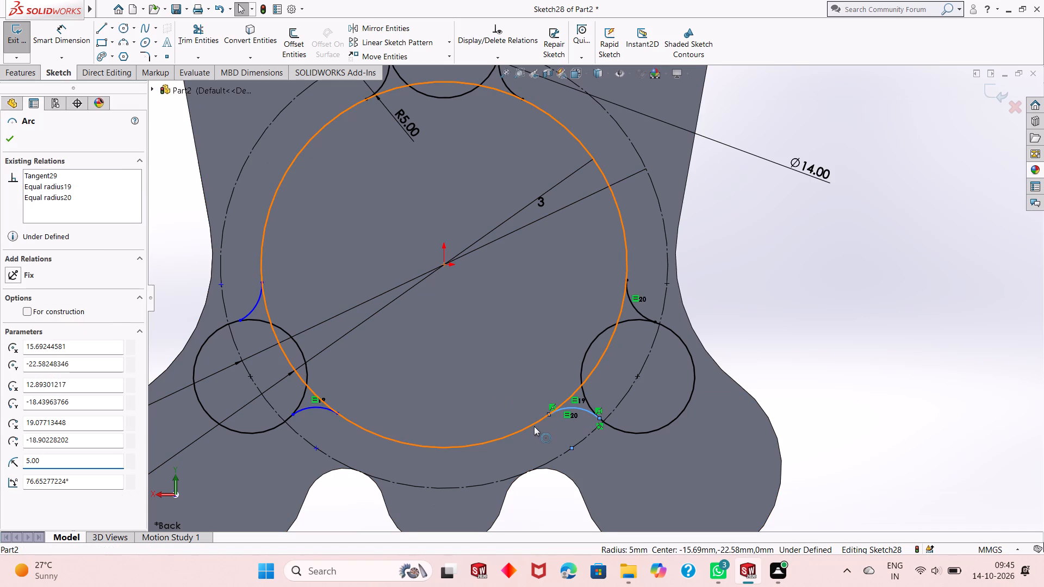
pyautogui.click(579, 379)
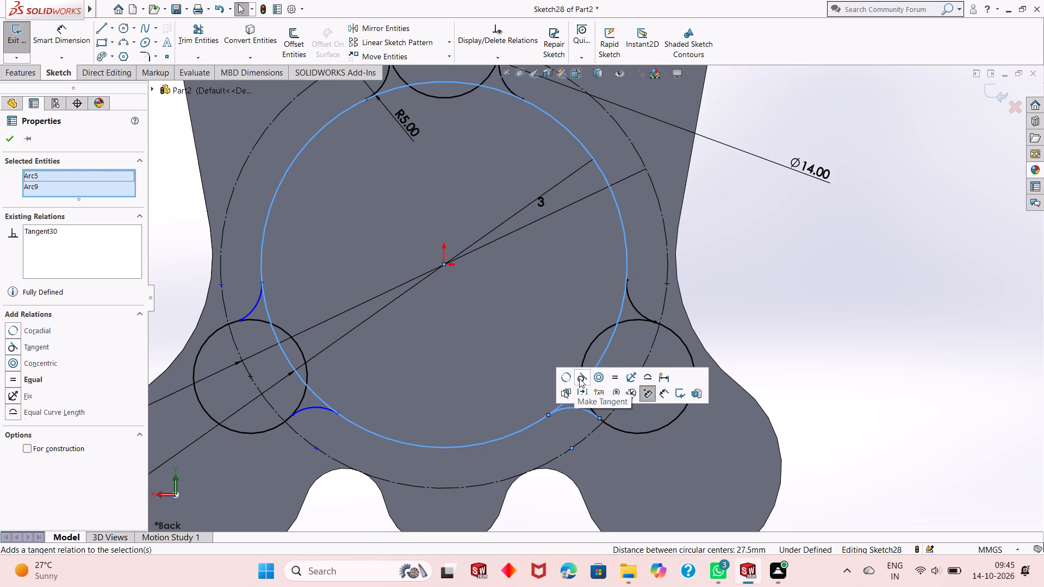
pyautogui.click(5, 139)
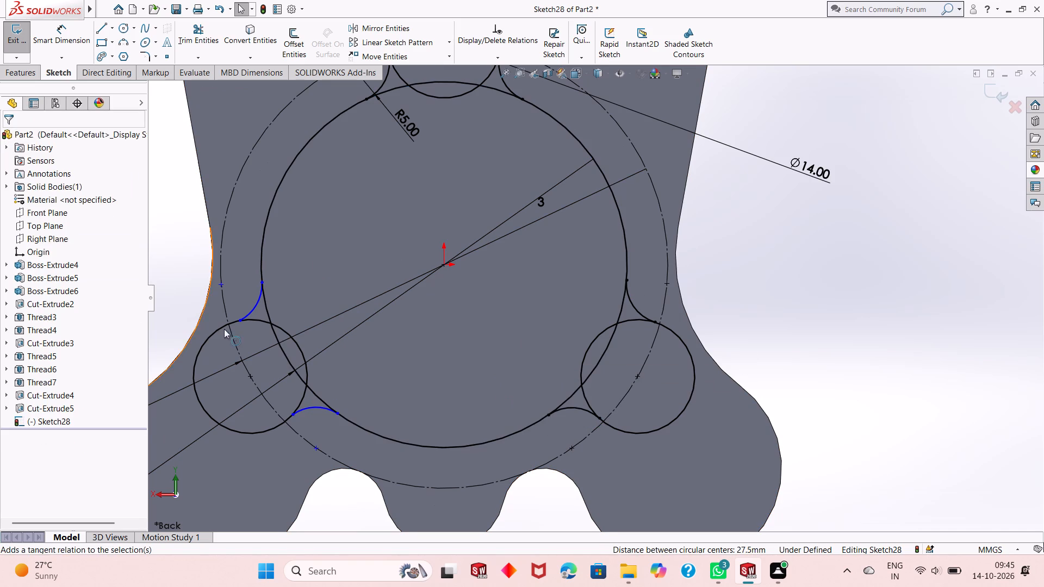
# Make the lower blend arc at the lower-left 14 mm circle tangent to both the 45 mm circle and that circle.
pyautogui.click(308, 406)
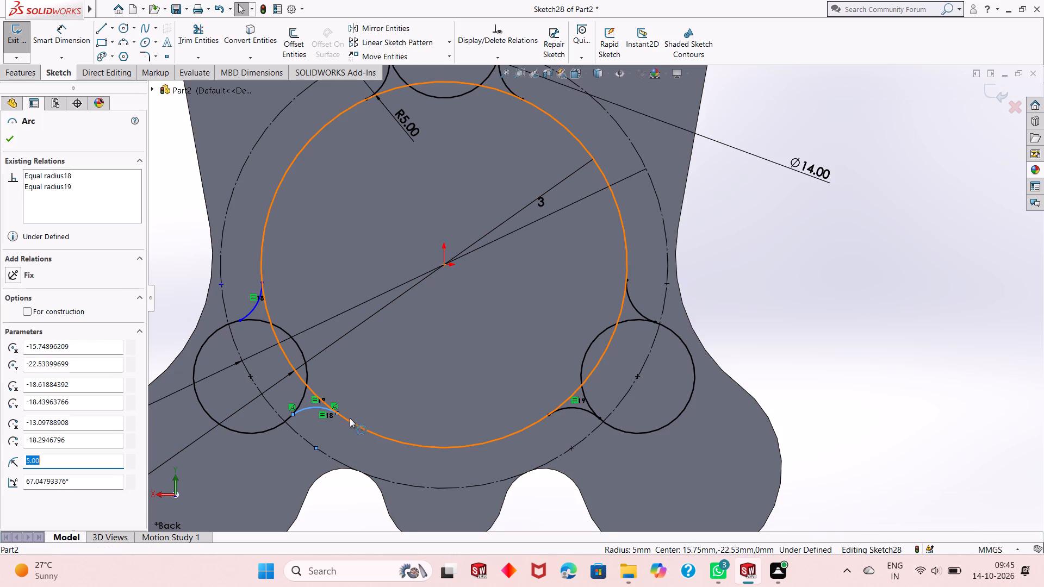
pyautogui.keyDown('ctrl'); pyautogui.click(350, 419); pyautogui.keyUp('ctrl')
pyautogui.click(403, 370)
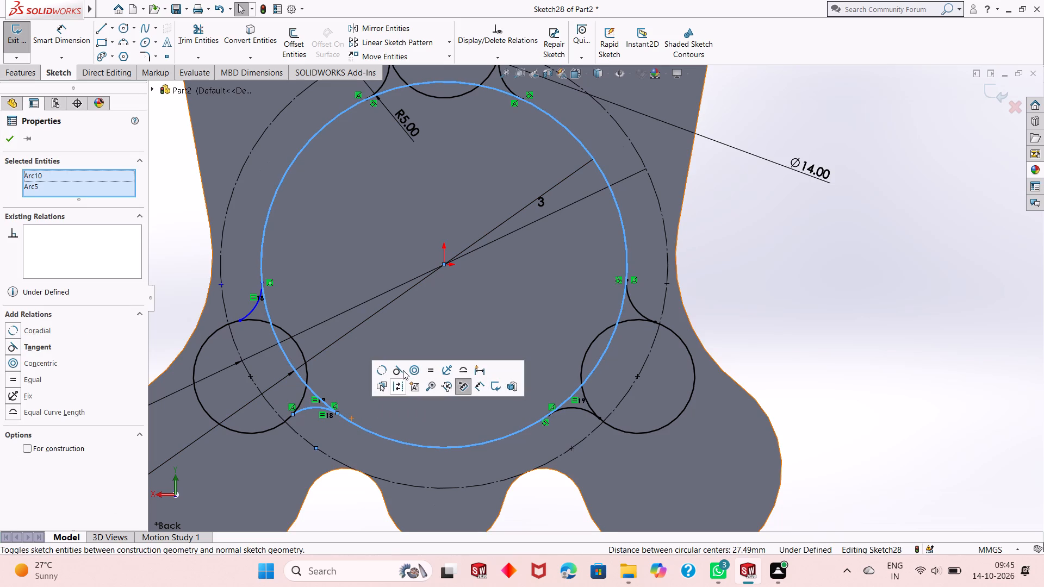
pyautogui.click(4, 135)
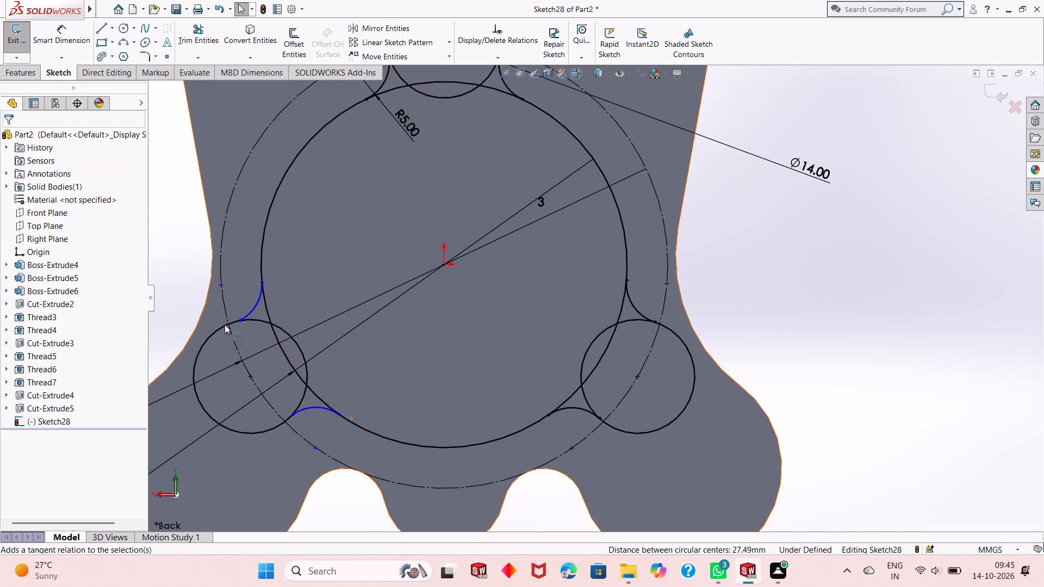
pyautogui.click(307, 408)
pyautogui.keyDown('ctrl'); pyautogui.click(271, 429); pyautogui.keyUp('ctrl')
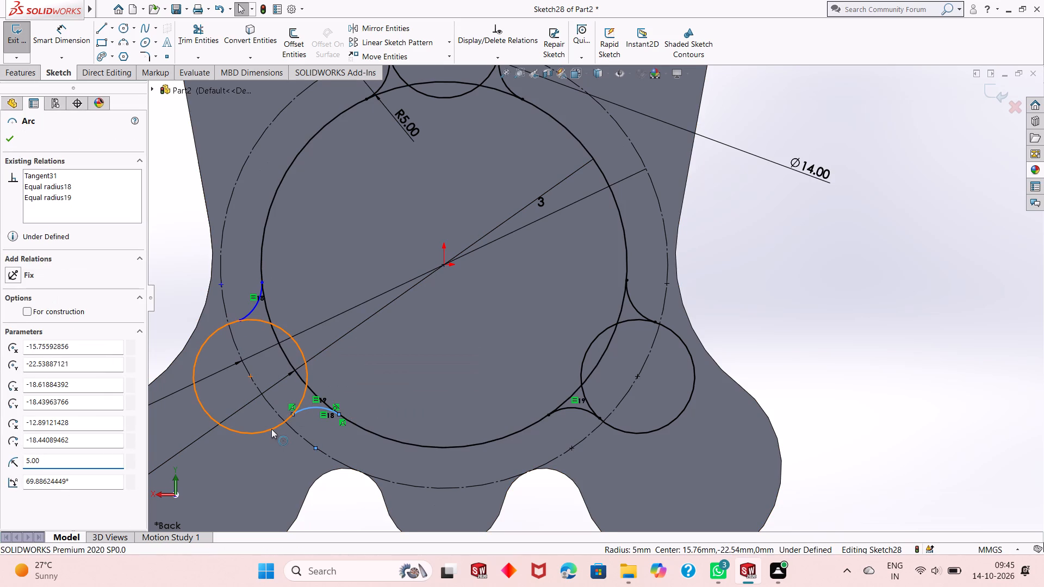
pyautogui.click(319, 380)
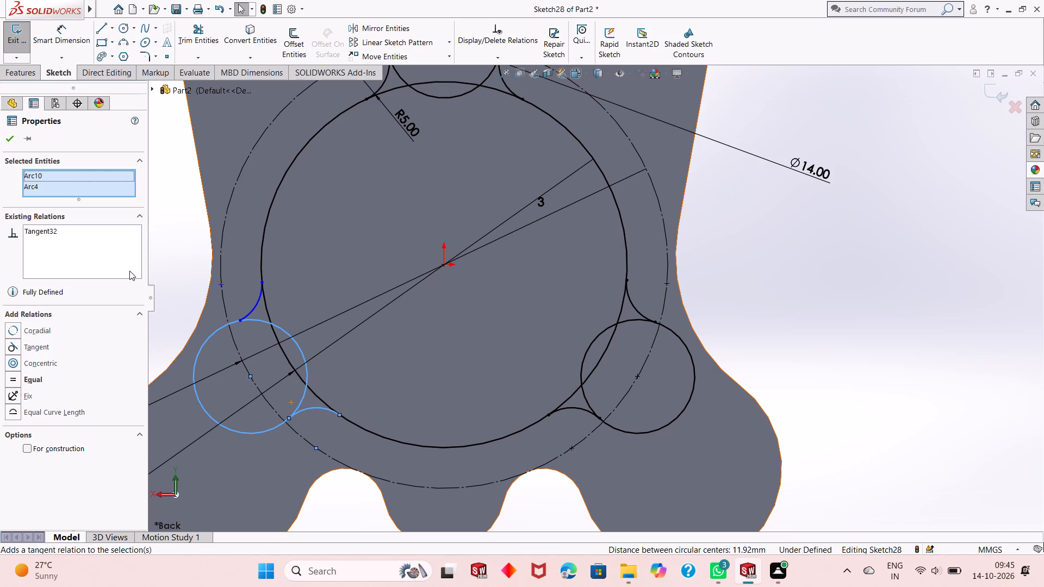
pyautogui.click(9, 142)
# Make the upper blend arc at the lower-left 14 mm circle tangent to both that circle and the 45 mm circle.
pyautogui.scroll(1, 223, 322)
pyautogui.scroll(-3, 319, 268)
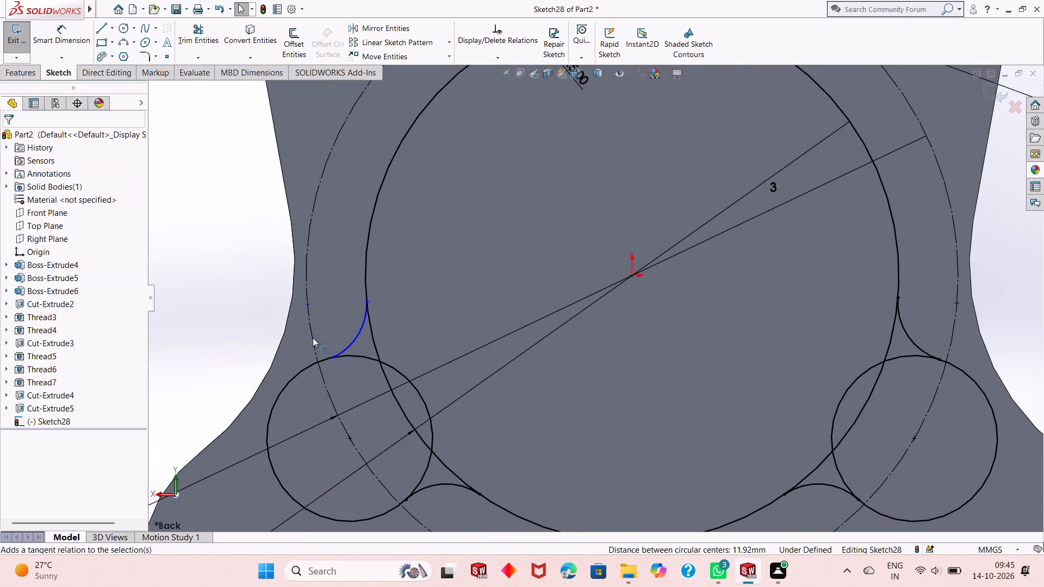
pyautogui.click(358, 340)
pyautogui.keyDown('ctrl'); pyautogui.click(365, 357); pyautogui.keyUp('ctrl')
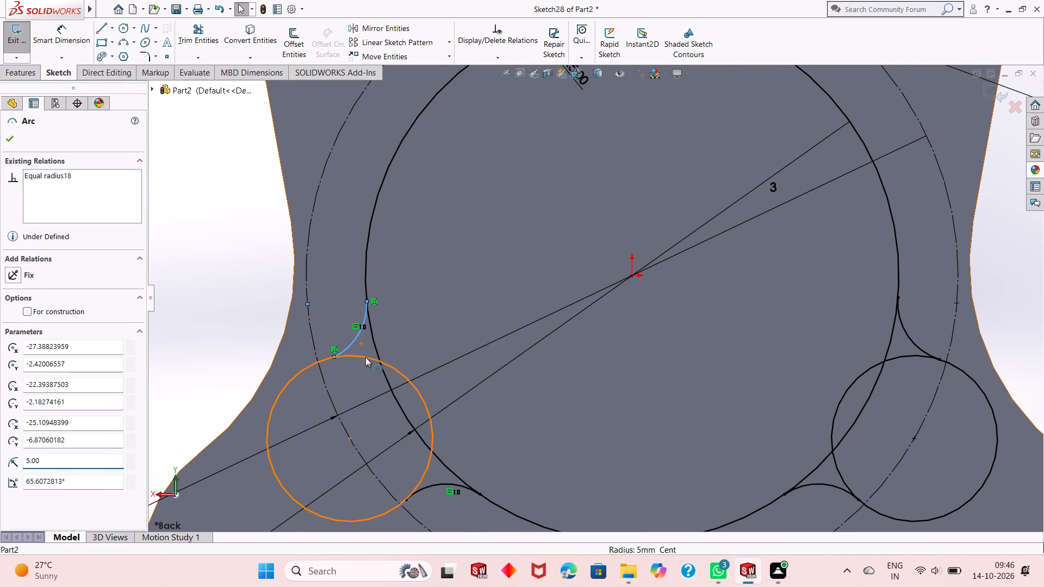
pyautogui.click(408, 312)
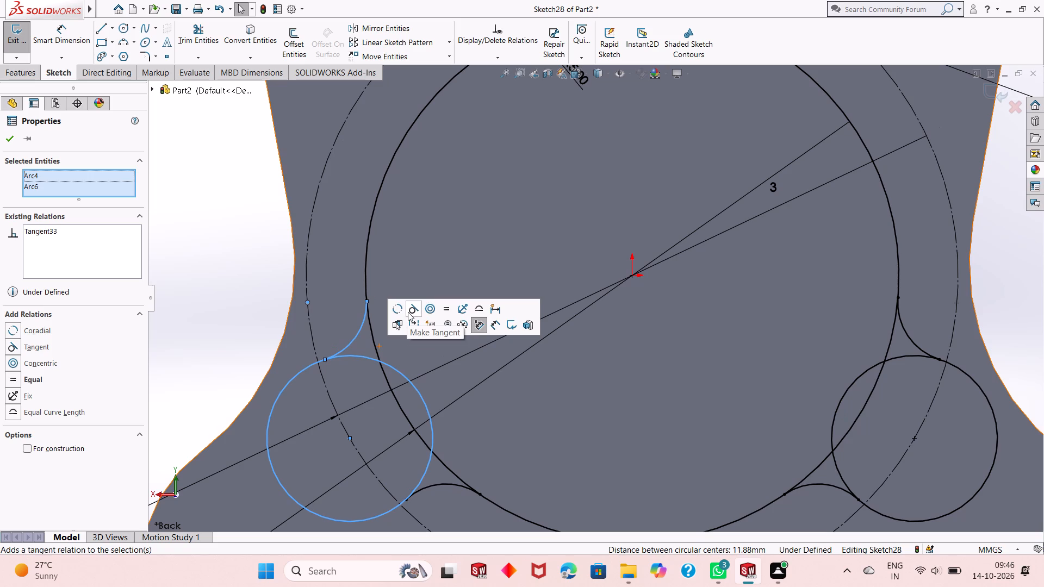
pyautogui.click(8, 137)
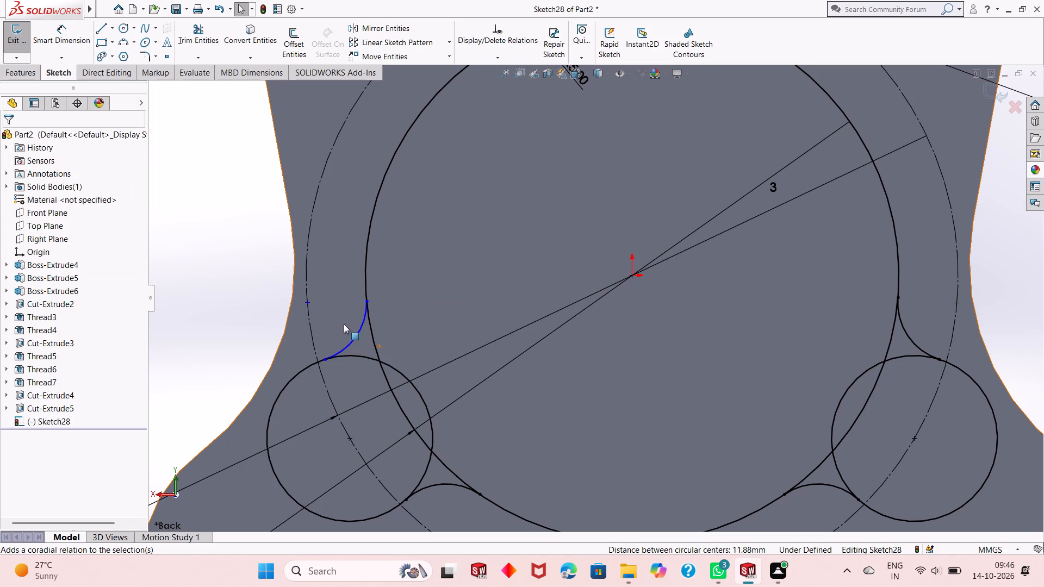
pyautogui.click(346, 346)
pyautogui.keyDown('ctrl'); pyautogui.click(366, 291); pyautogui.keyUp('ctrl')
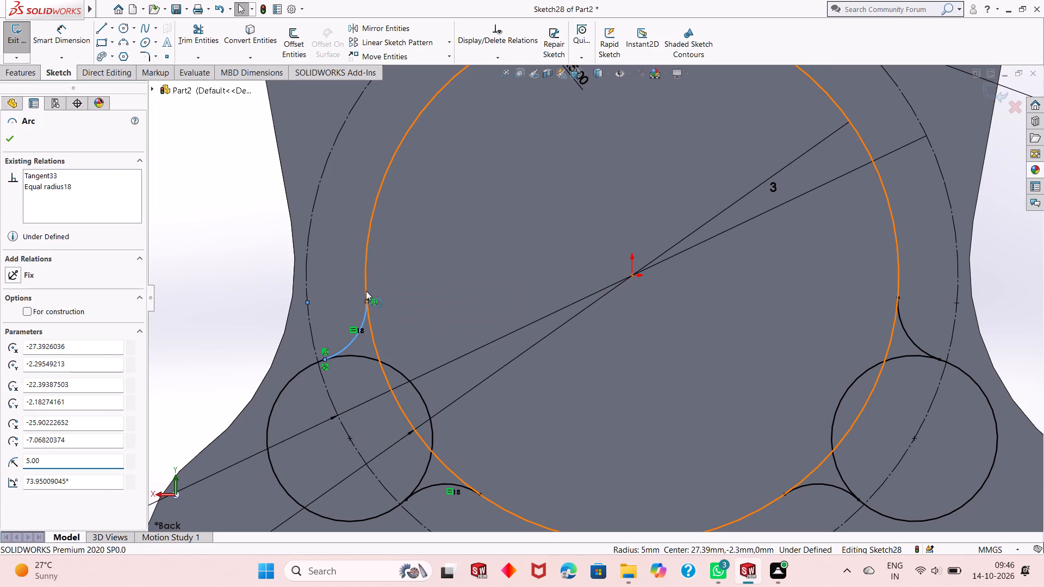
pyautogui.click(420, 245)
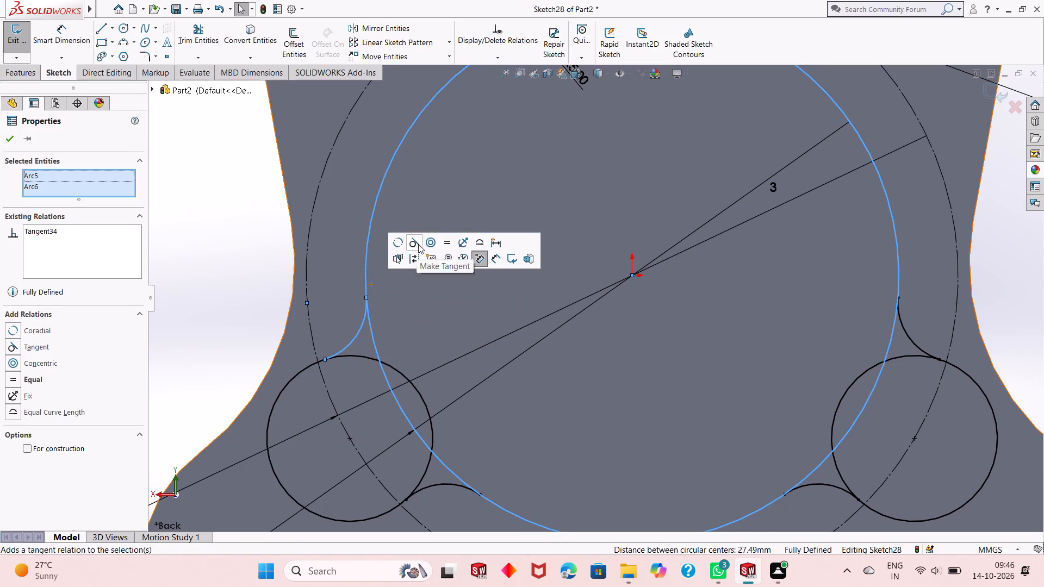
pyautogui.click(7, 139)
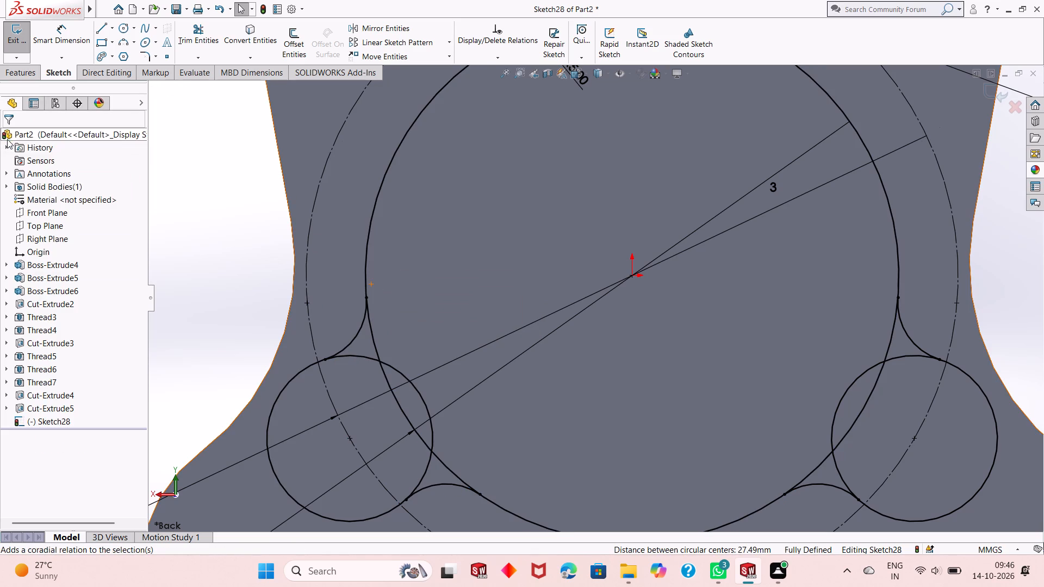
# Trim the overlapping inner segments of the lower-left 14 mm circle and the 45 mm circle between their blend arcs.
pyautogui.click(201, 42)
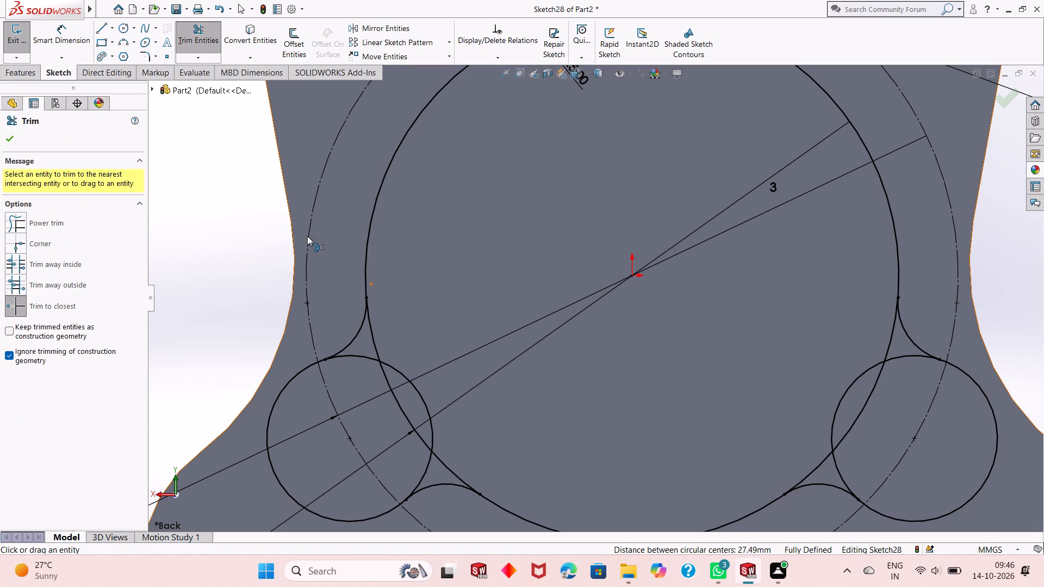
pyautogui.scroll(4, 391, 405)
pyautogui.scroll(-2, 642, 347)
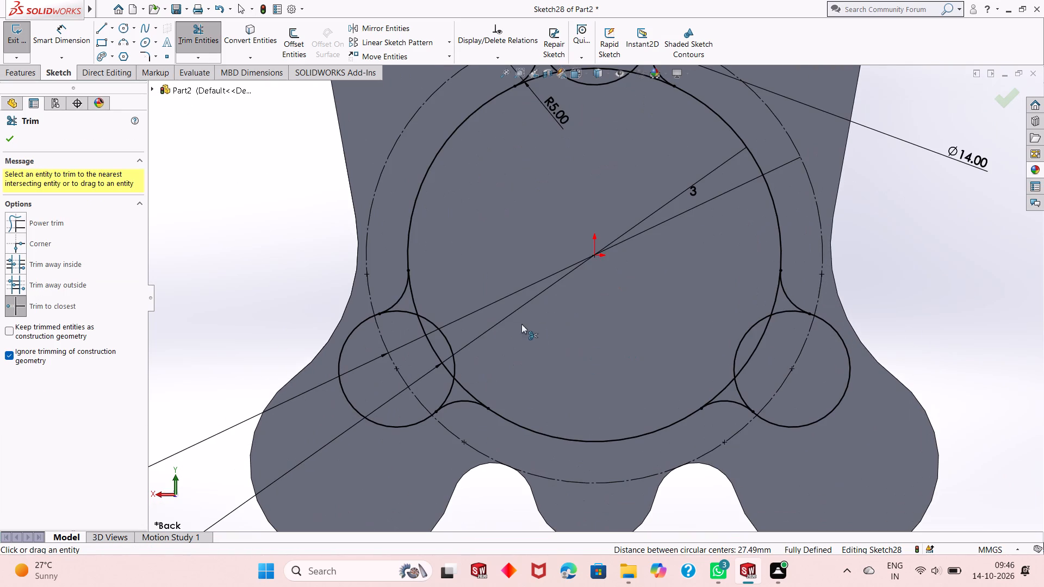
pyautogui.click(446, 336)
pyautogui.click(409, 309)
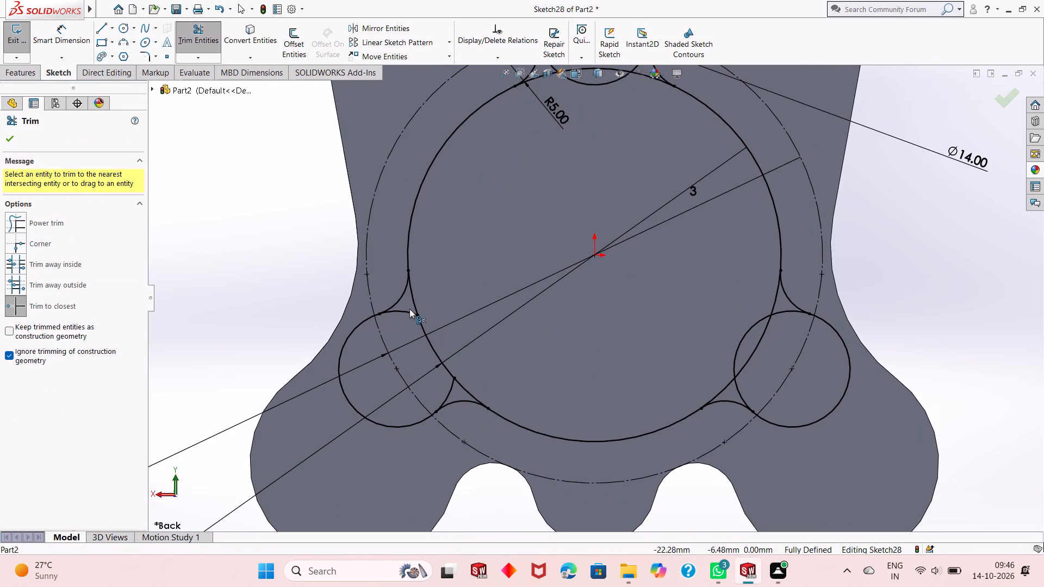
pyautogui.click(406, 311)
pyautogui.click(414, 304)
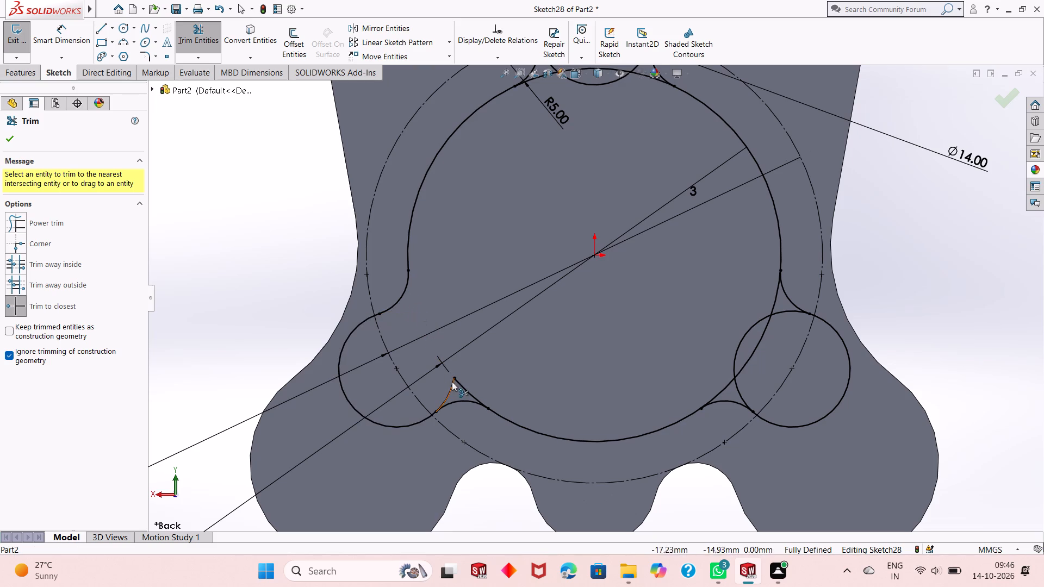
pyautogui.click(456, 390)
pyautogui.click(452, 386)
pyautogui.click(464, 387)
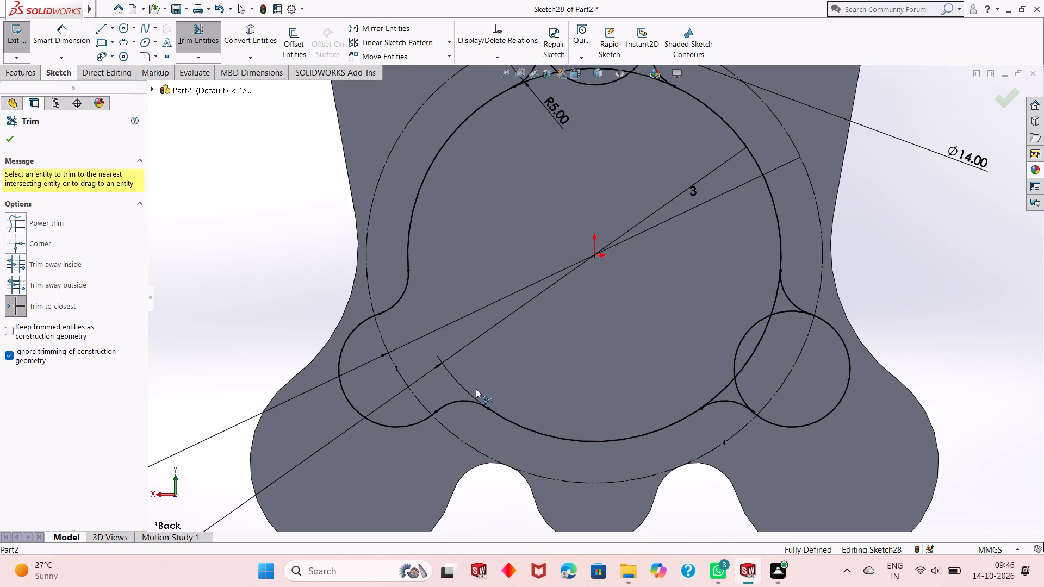
# Trim the overlapping inner segments of the lower-right 14 mm circle and the 45 mm circle between their blend arcs.
pyautogui.click(722, 393)
pyautogui.click(739, 391)
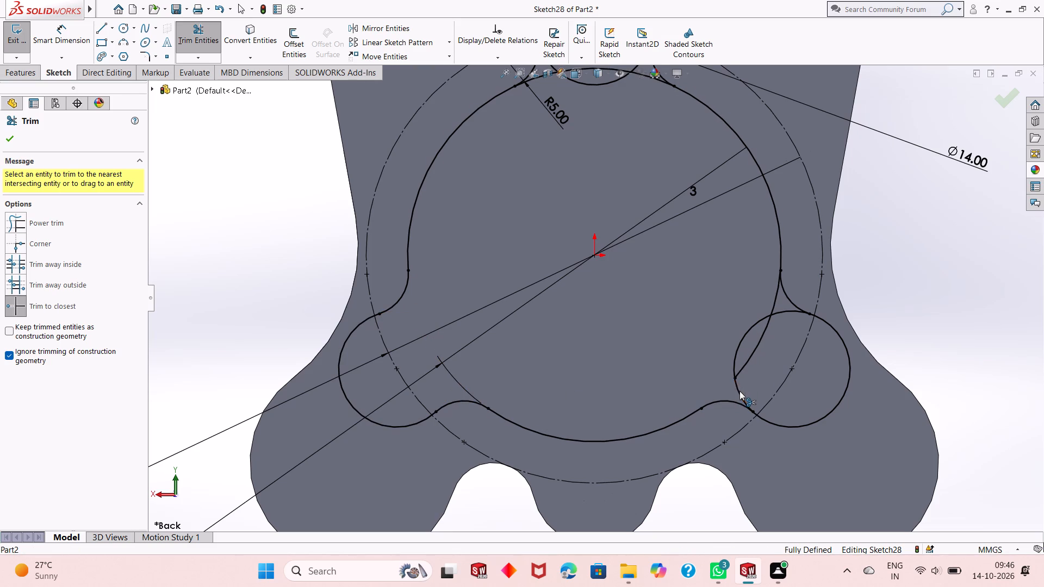
pyautogui.click(740, 367)
pyautogui.click(737, 347)
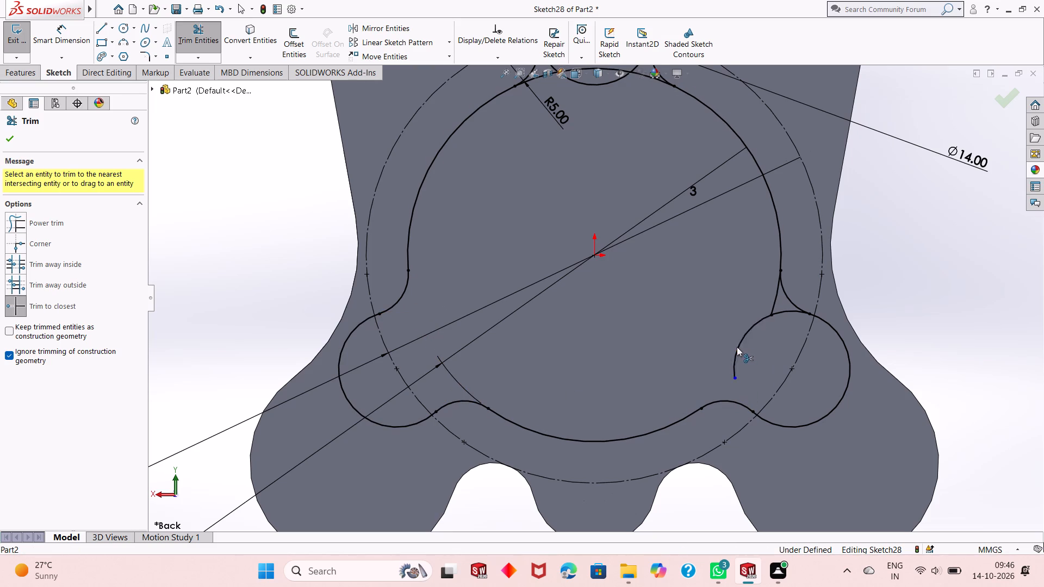
pyautogui.click(775, 291)
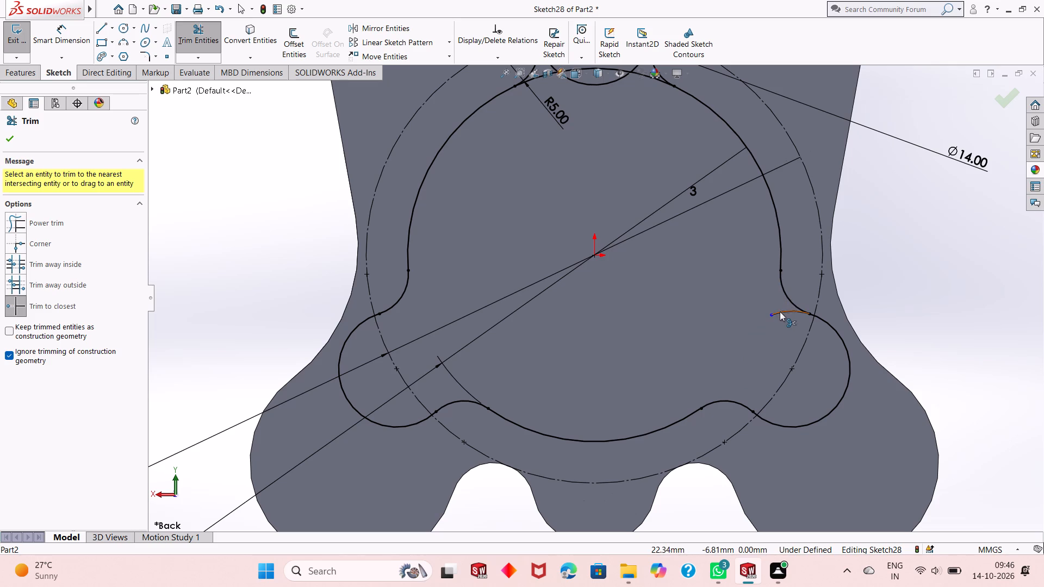
pyautogui.click(780, 311)
# Trim the overlapping inner segments of the top 14 mm circle and the 45 mm circle between their blend arcs.
pyautogui.scroll(2, 661, 329)
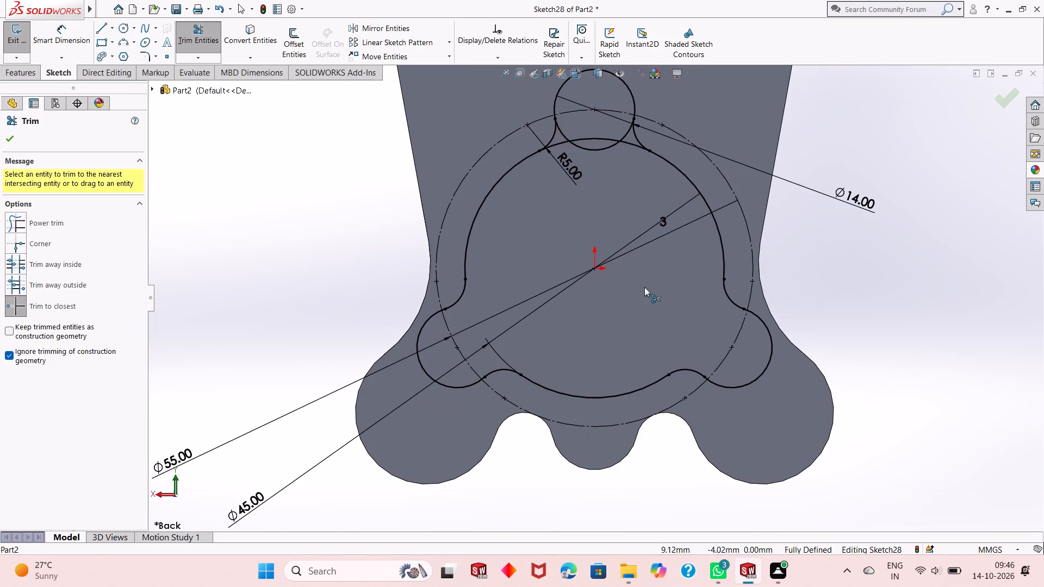
pyautogui.scroll(1, 636, 277)
pyautogui.scroll(-6, 603, 142)
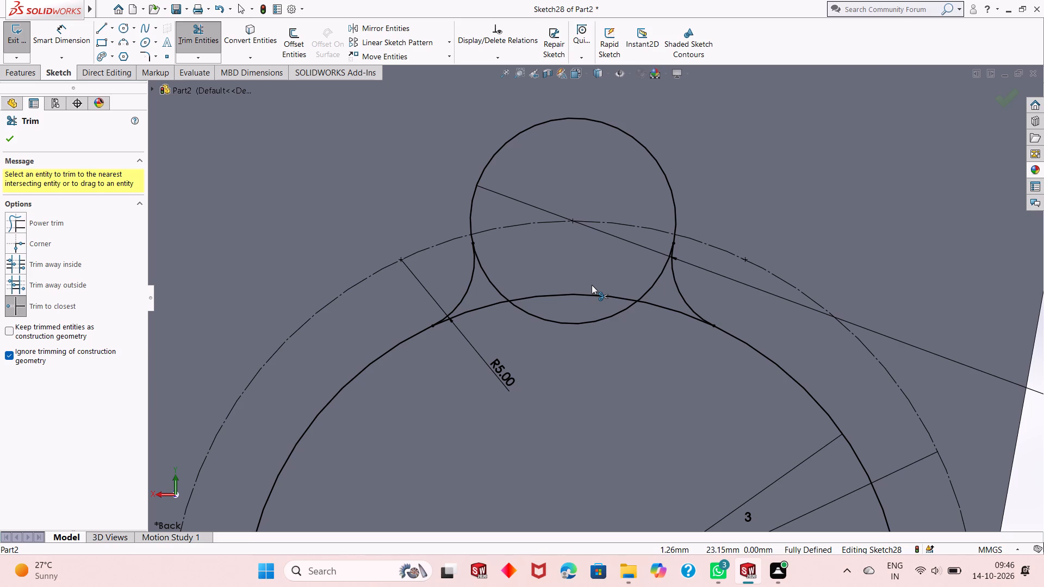
pyautogui.click(595, 323)
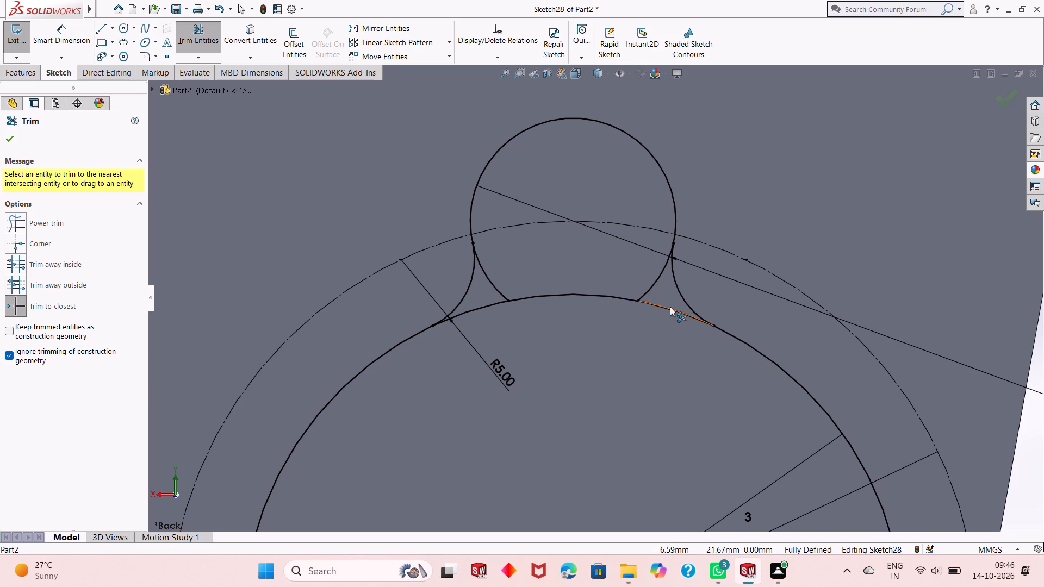
pyautogui.click(670, 307)
pyautogui.click(652, 288)
pyautogui.click(624, 299)
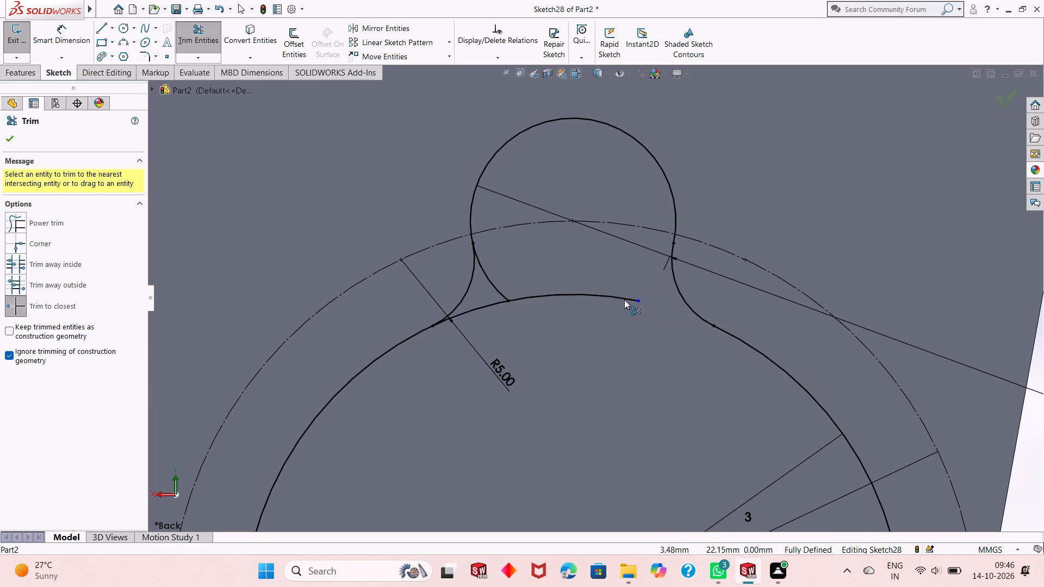
pyautogui.click(489, 303)
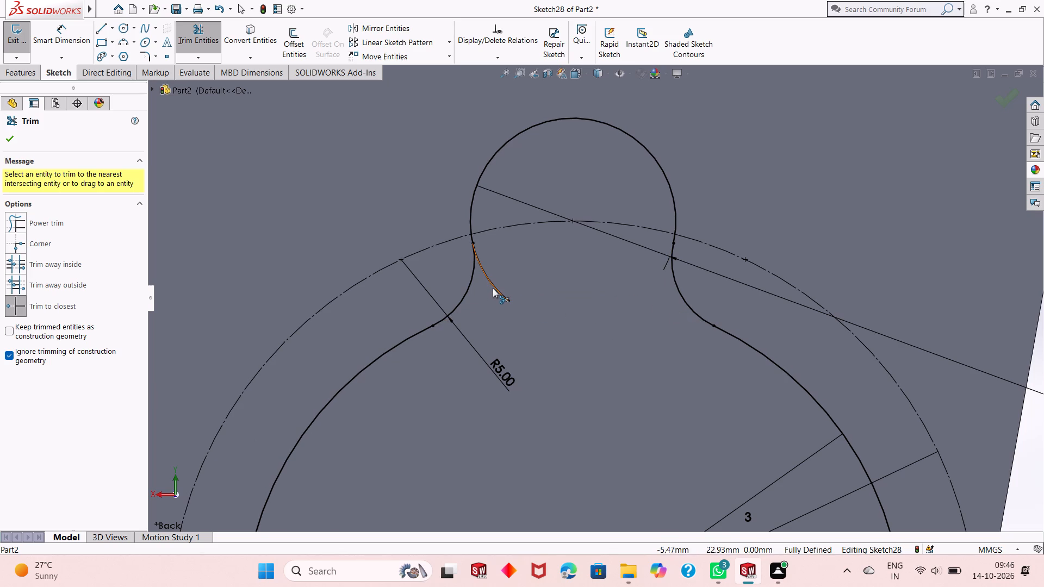
pyautogui.click(493, 288)
pyautogui.rightClick(525, 277)
pyautogui.click(550, 315)
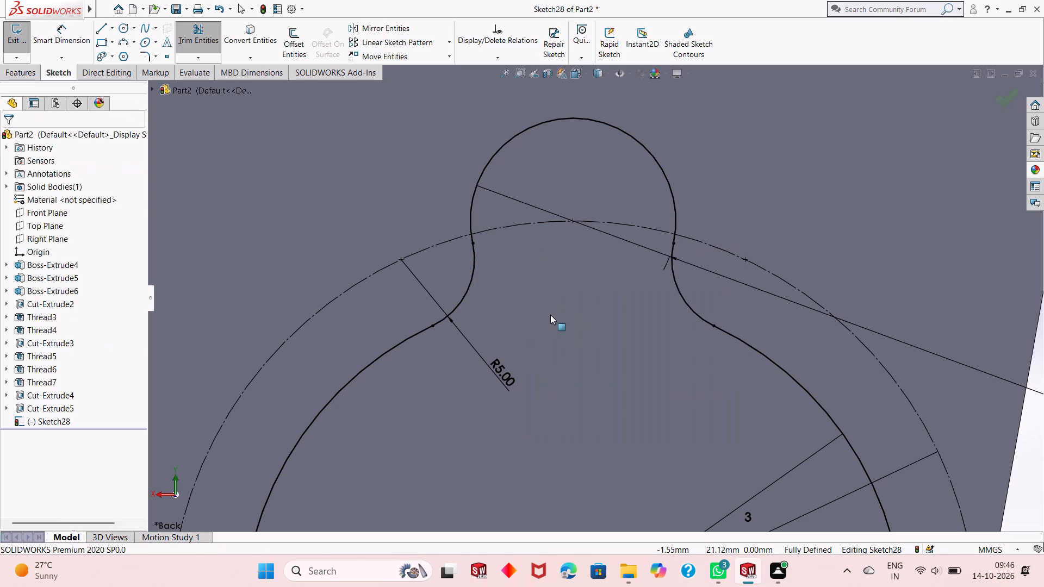
# Extrude the trimmed three-lobed profile as a 20 mm blind boss merged with the bracket.
pyautogui.scroll(7, 543, 336)
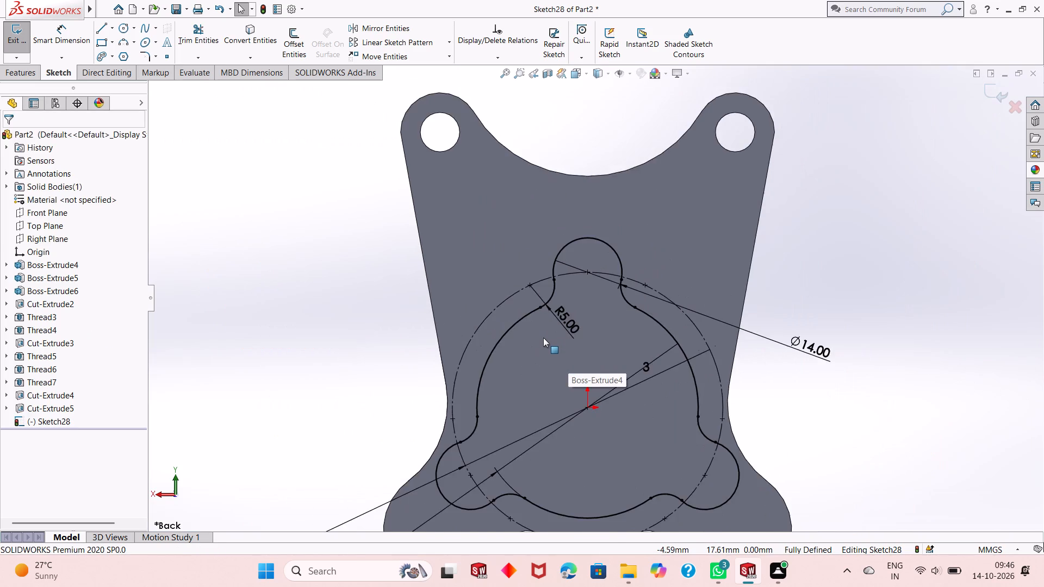
pyautogui.scroll(2, 610, 434)
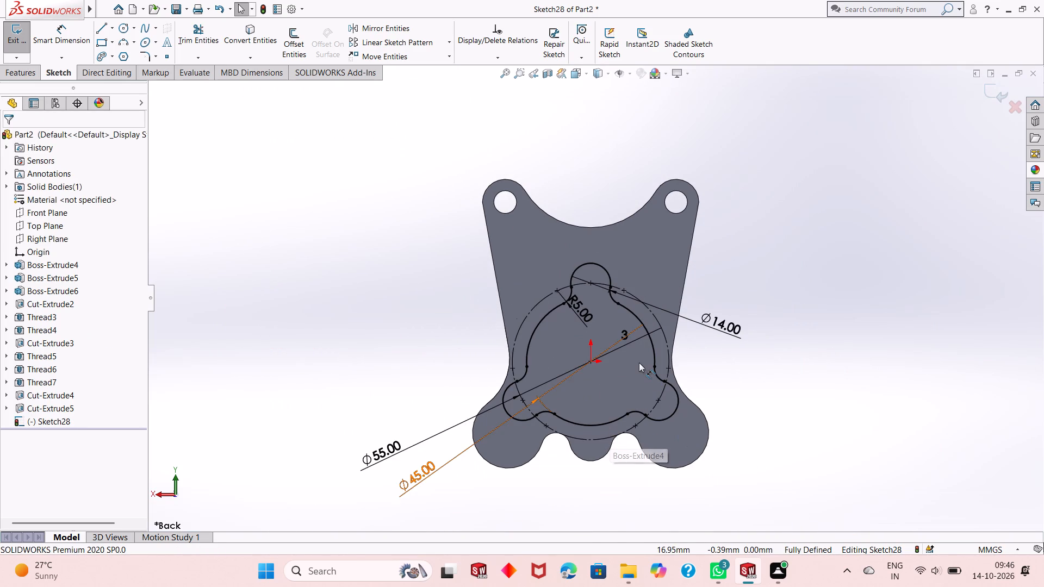
pyautogui.moveTo(639, 363); pyautogui.dragTo(611, 377, button='middle')
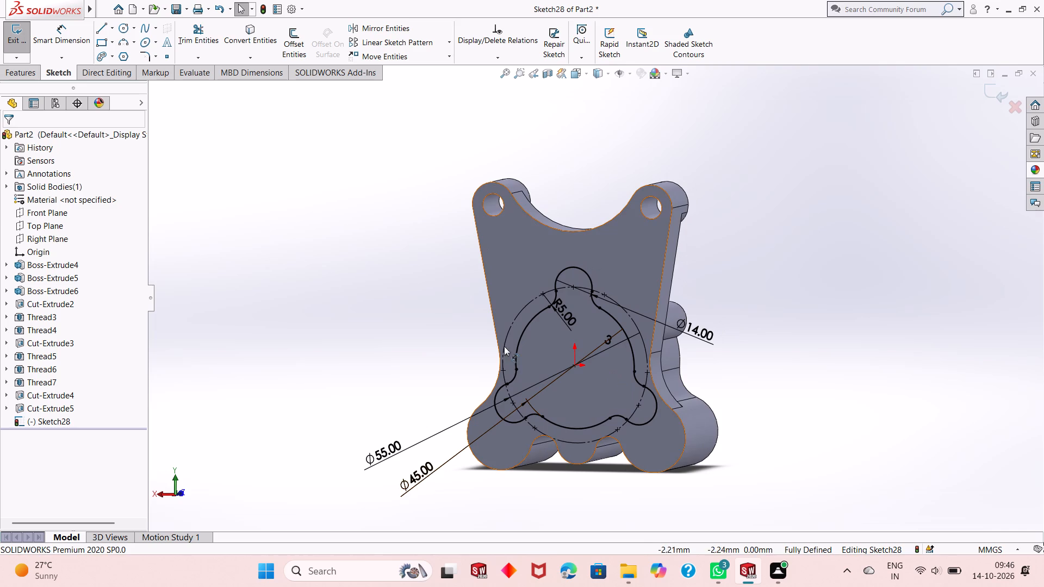
pyautogui.click(20, 76)
pyautogui.click(25, 39)
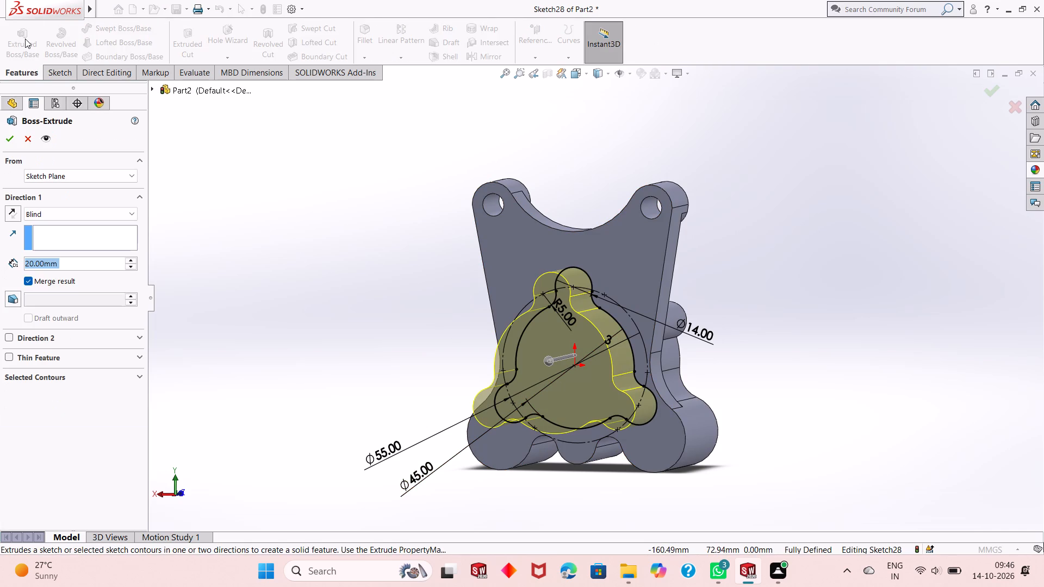
pyautogui.click(9, 140)
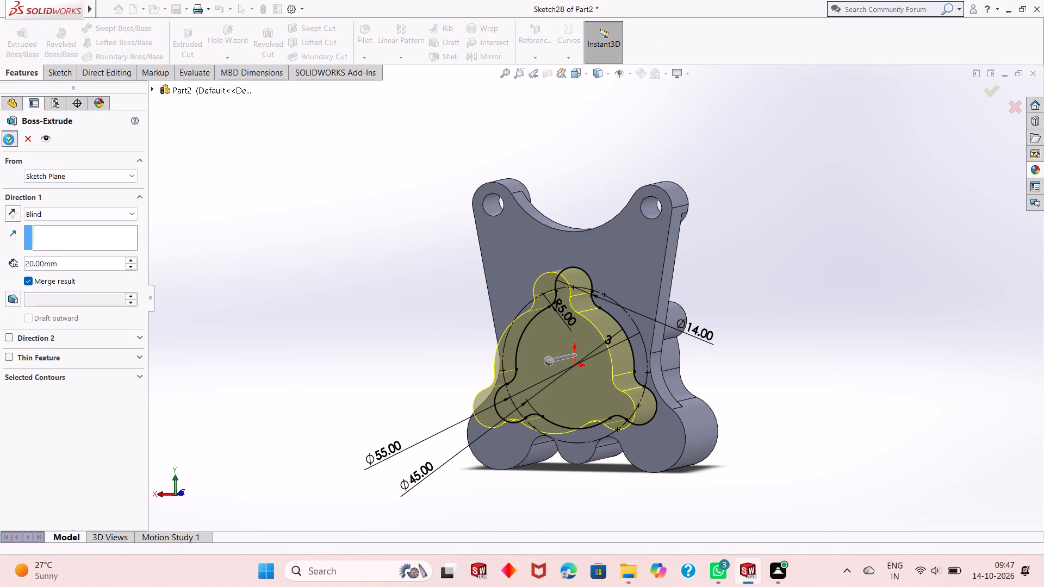
pyautogui.click(337, 330)
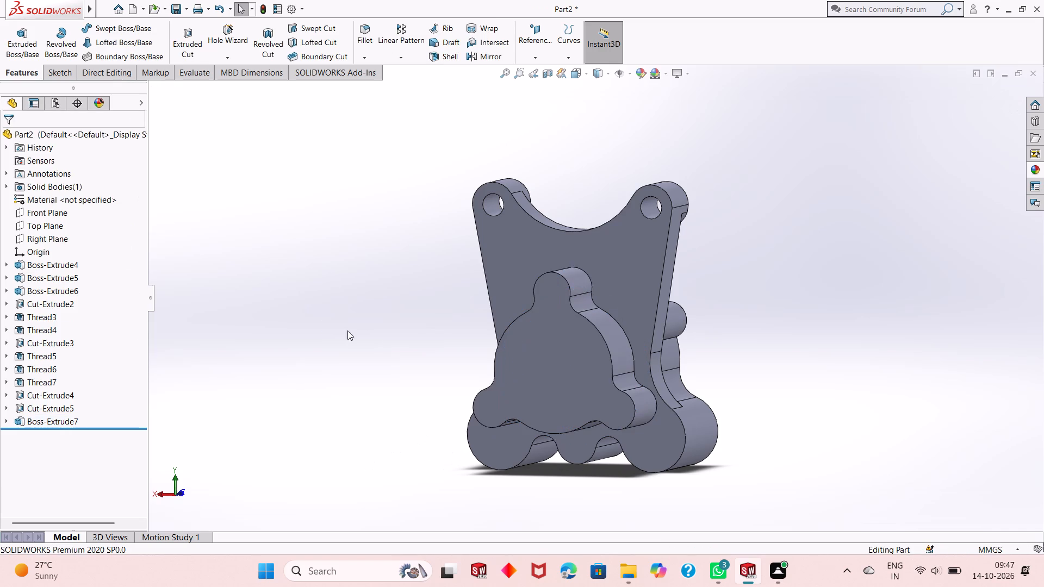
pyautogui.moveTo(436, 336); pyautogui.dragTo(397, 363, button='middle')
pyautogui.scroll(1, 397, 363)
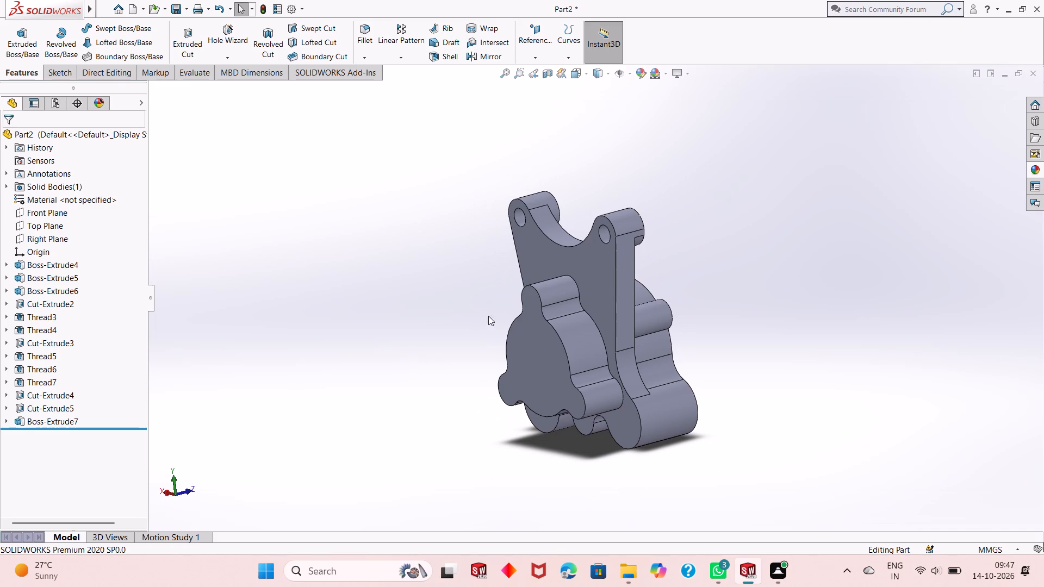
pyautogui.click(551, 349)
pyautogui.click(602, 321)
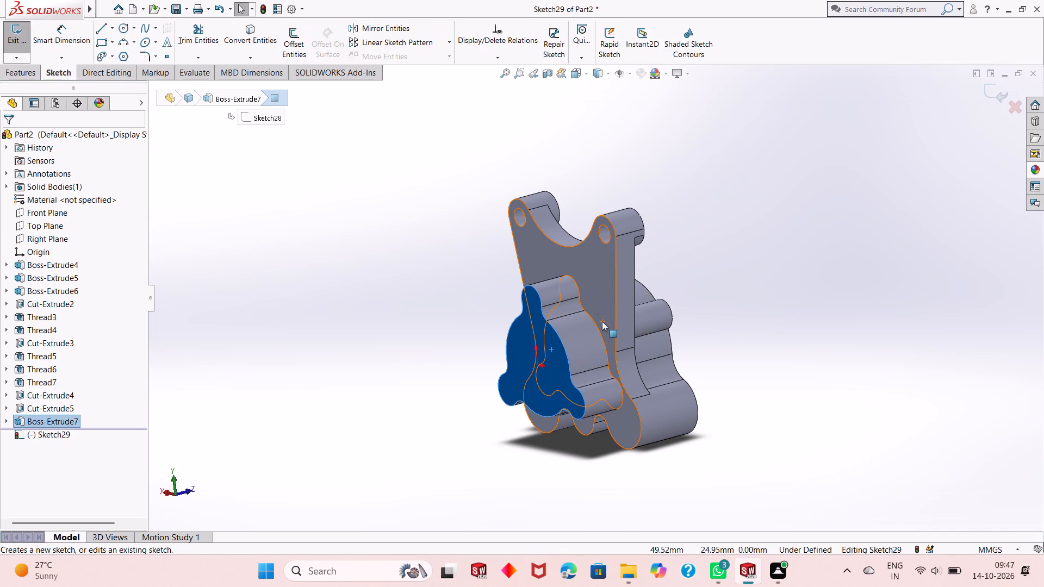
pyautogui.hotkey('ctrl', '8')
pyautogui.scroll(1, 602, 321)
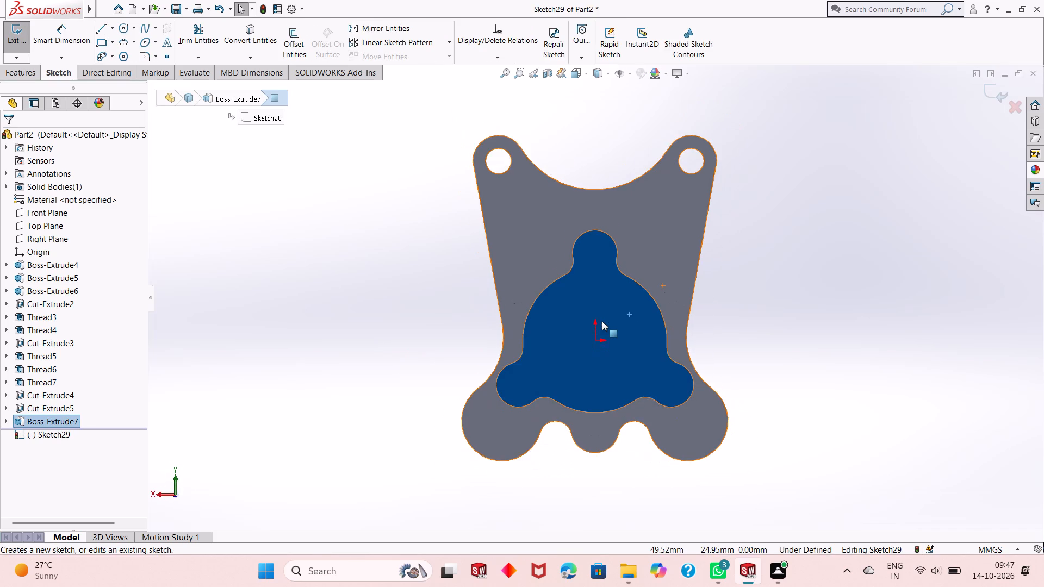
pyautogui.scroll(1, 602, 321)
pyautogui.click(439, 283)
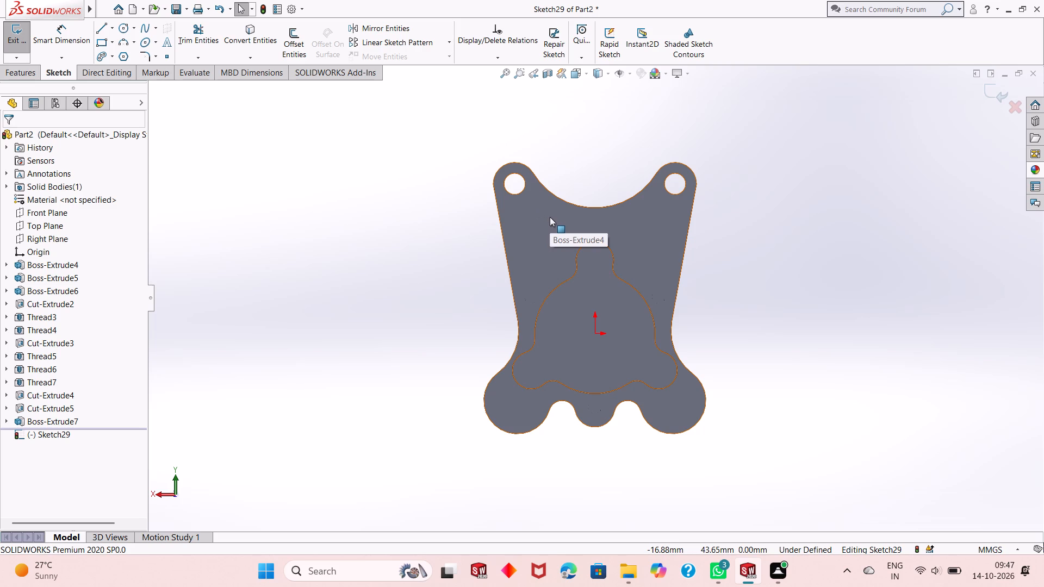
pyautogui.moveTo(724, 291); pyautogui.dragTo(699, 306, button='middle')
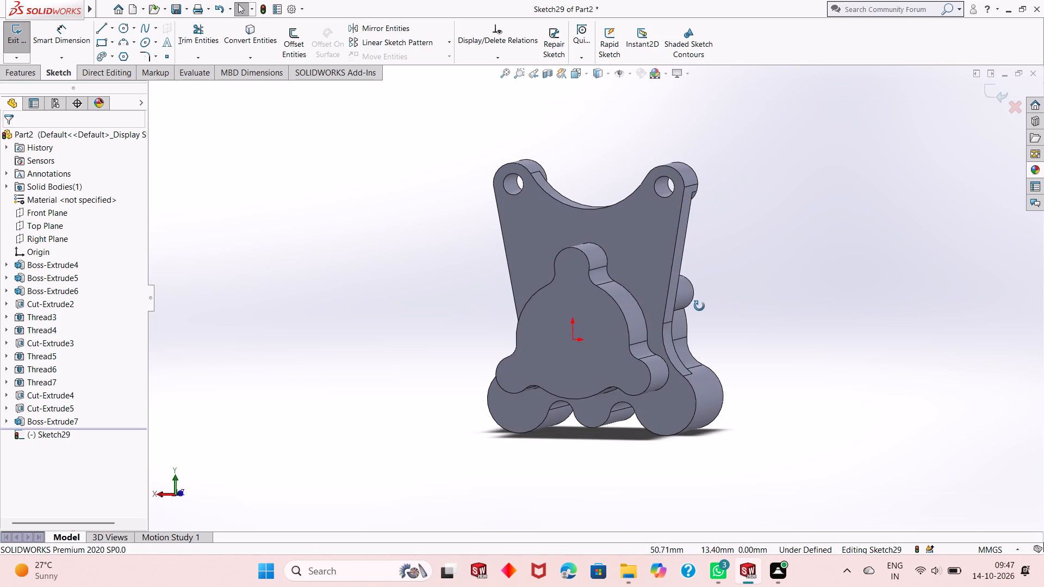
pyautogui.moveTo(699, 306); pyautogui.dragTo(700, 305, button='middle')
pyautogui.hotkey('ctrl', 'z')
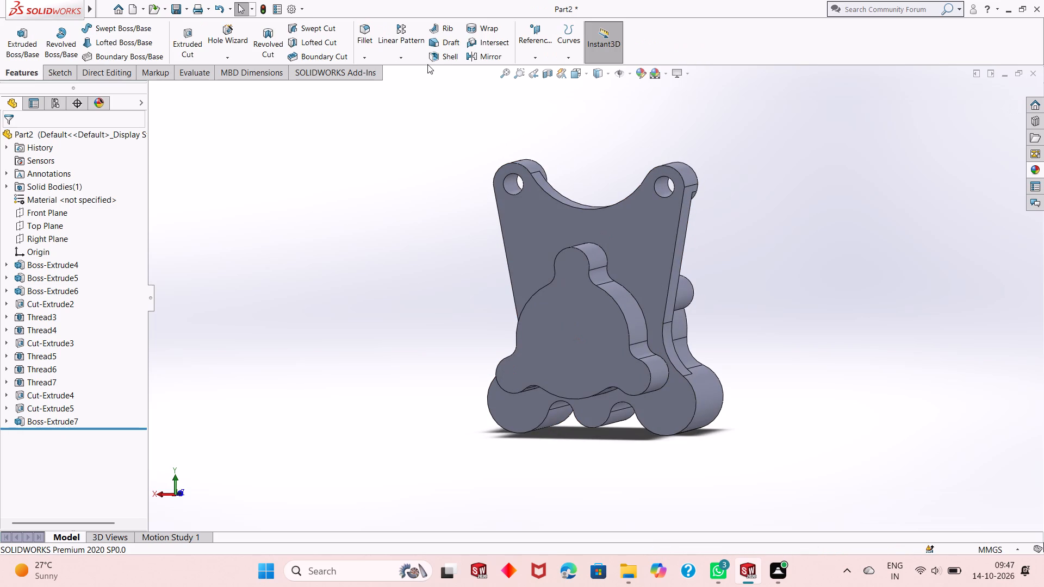
# Specify a Hole Wizard ISO dowel hole of size Ø5.0 with a blind depth of 20 mm.
pyautogui.click(231, 38)
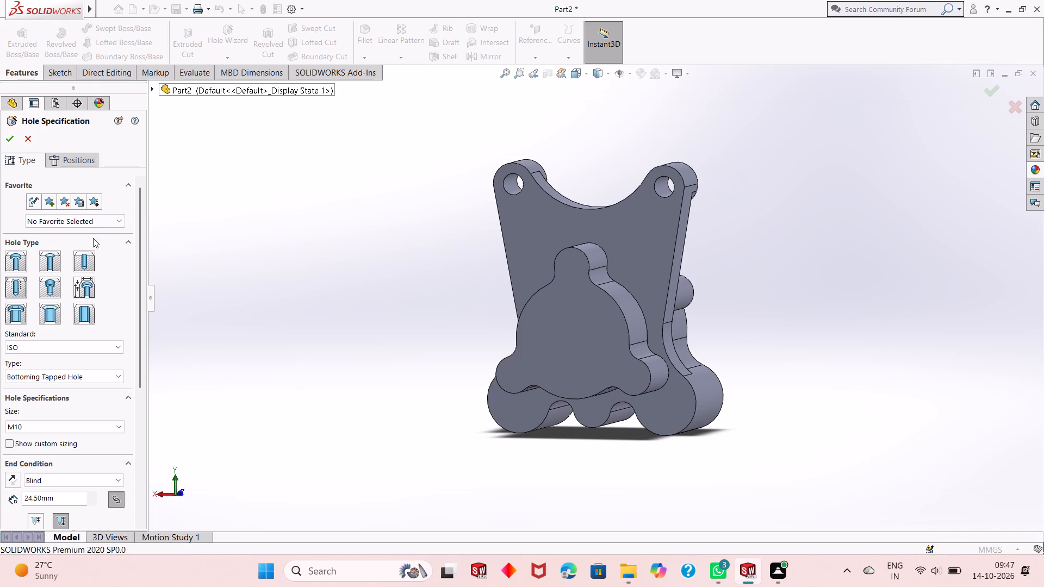
pyautogui.click(93, 263)
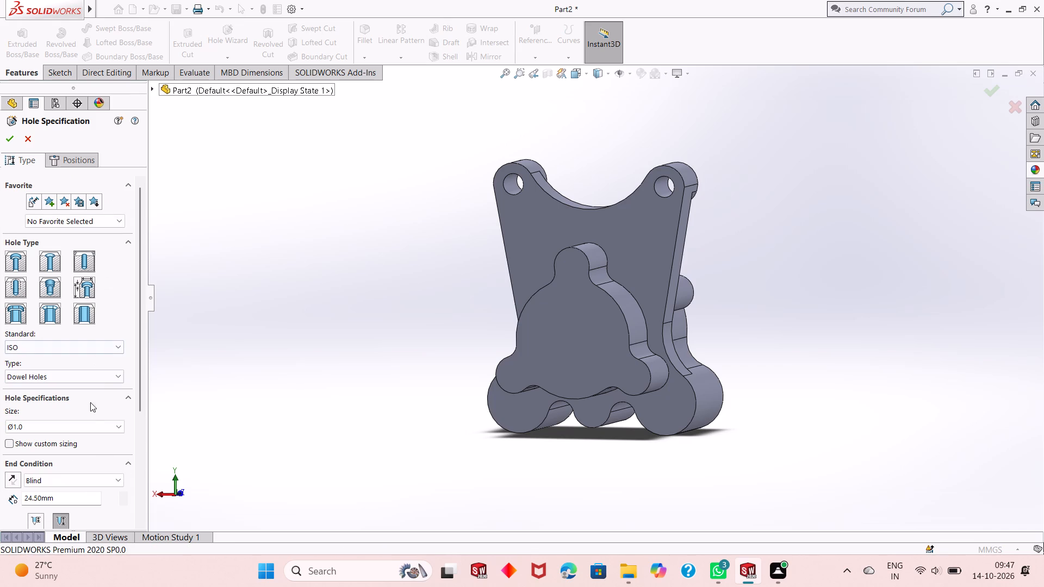
pyautogui.click(86, 429)
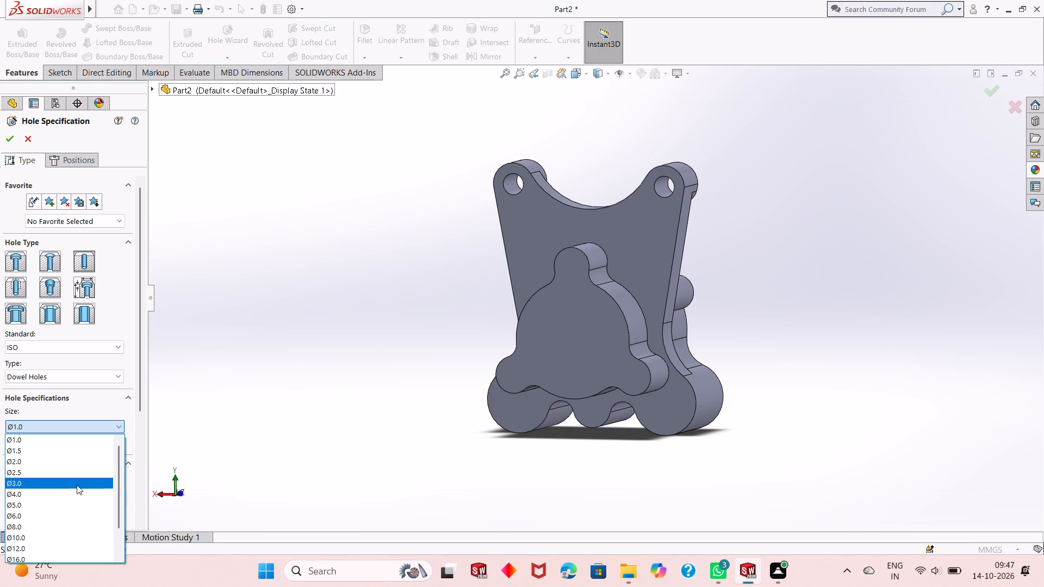
pyautogui.click(73, 501)
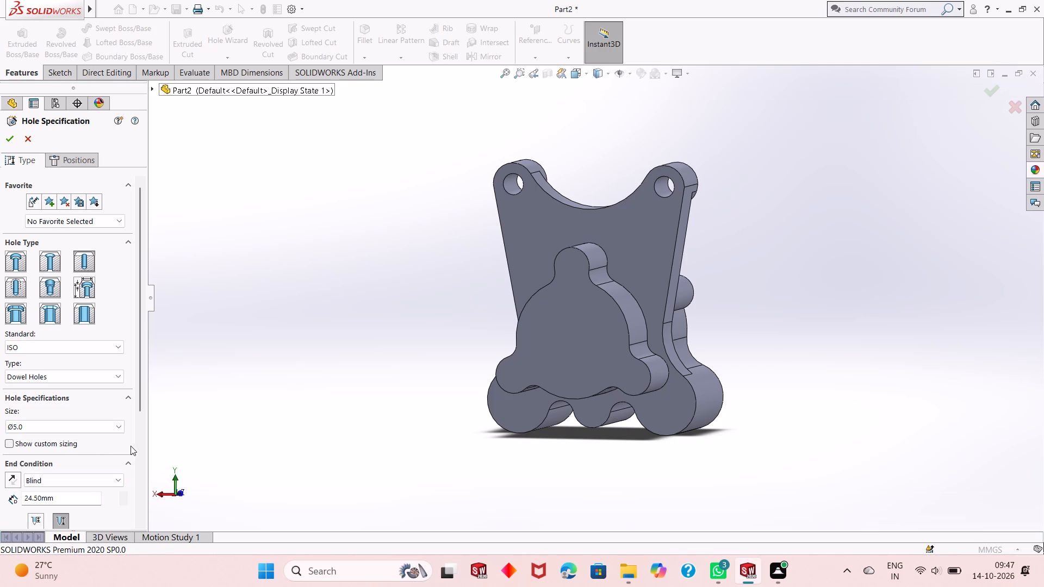
pyautogui.scroll(-2, 140, 446)
pyautogui.doubleClick(51, 326)
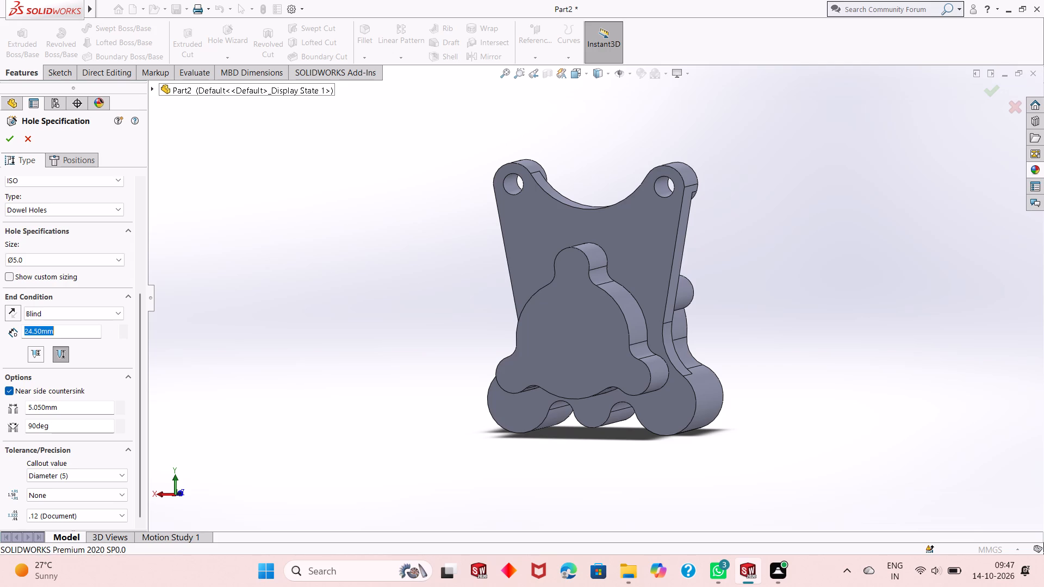
pyautogui.write('20')
pyautogui.press('Return')
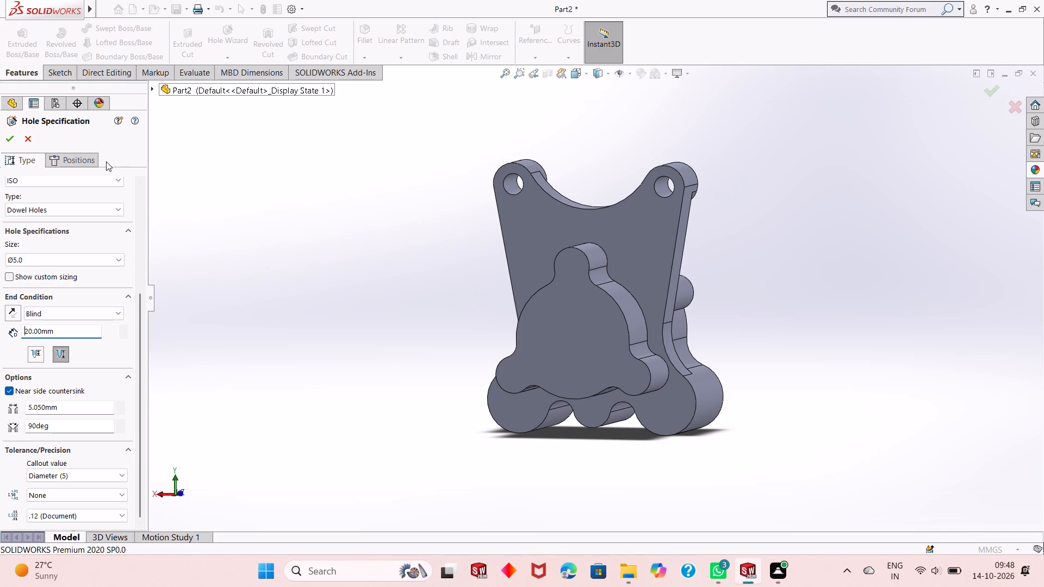
# Place the Ø5 dowel holes on the three-lobed boss's face, one at the arc centre of each lobe.
pyautogui.click(86, 163)
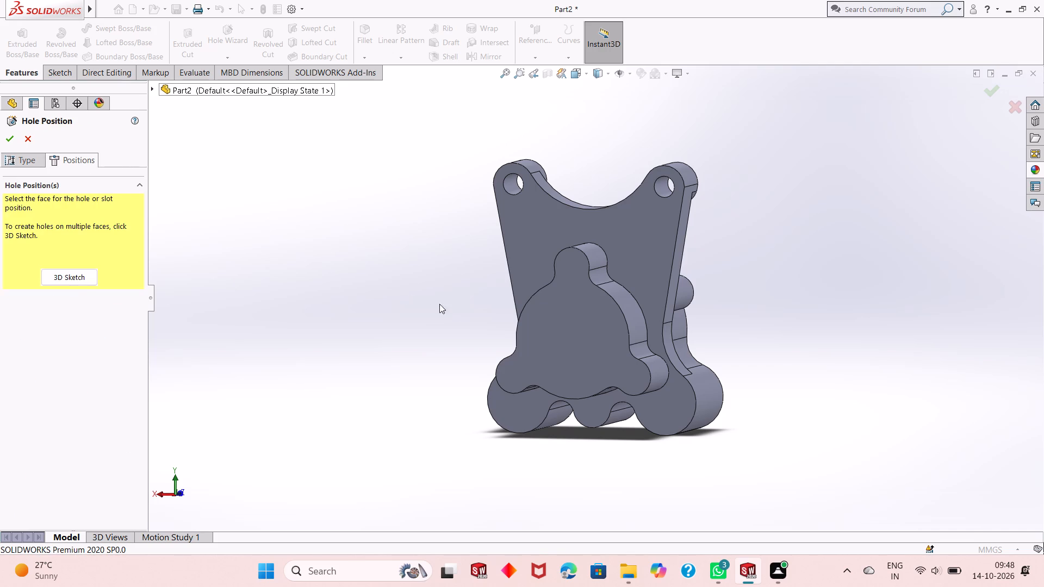
pyautogui.click(586, 332)
pyautogui.scroll(-3, 582, 263)
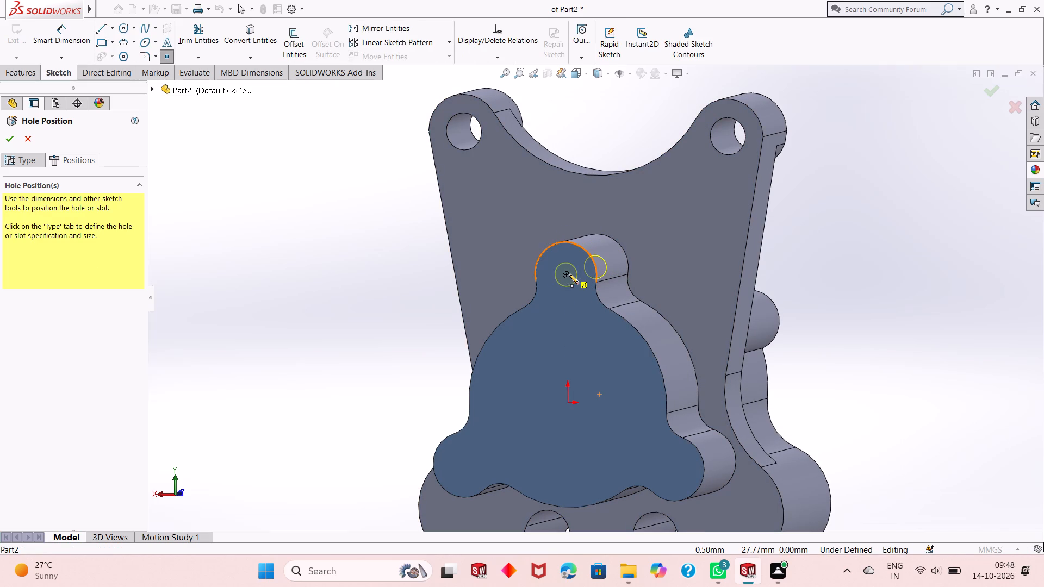
pyautogui.click(568, 273)
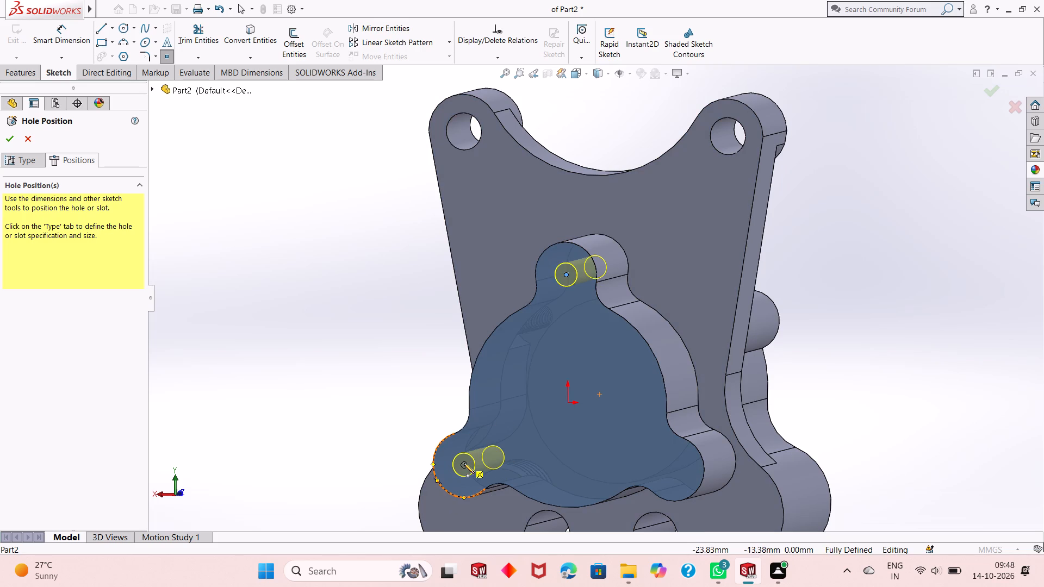
pyautogui.click(464, 463)
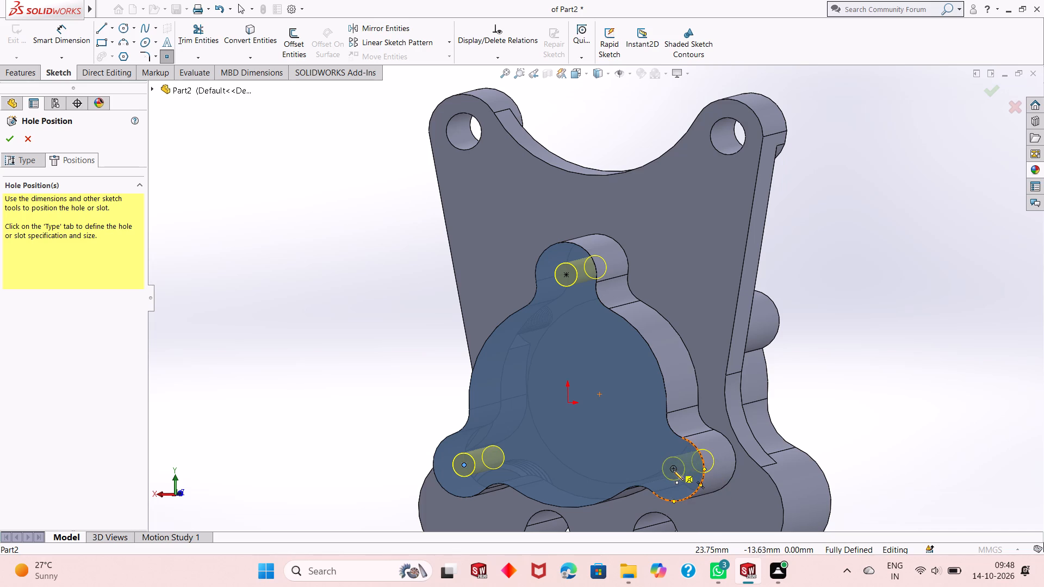
pyautogui.click(673, 470)
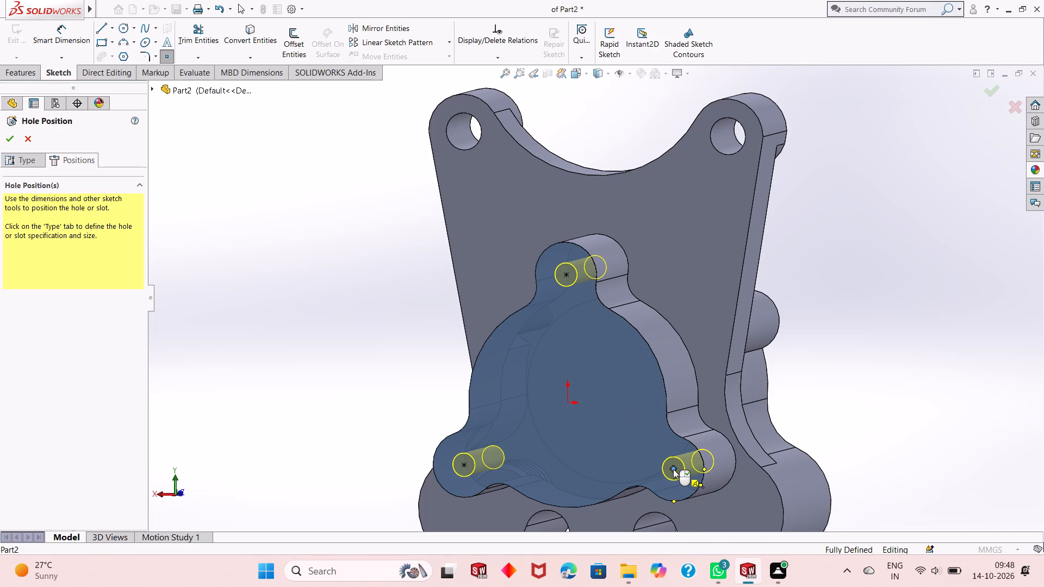
pyautogui.click(10, 134)
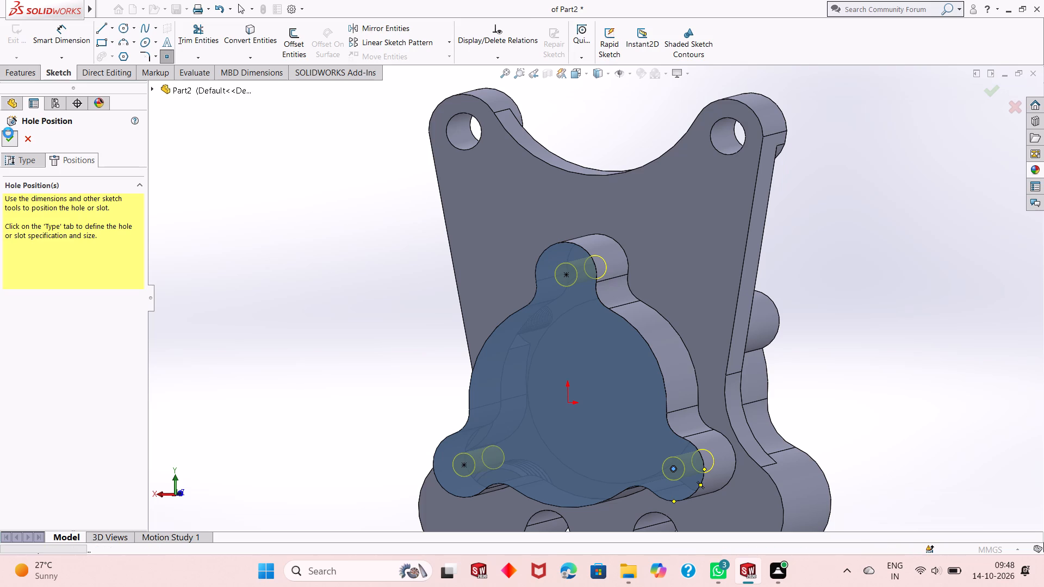
pyautogui.click(372, 321)
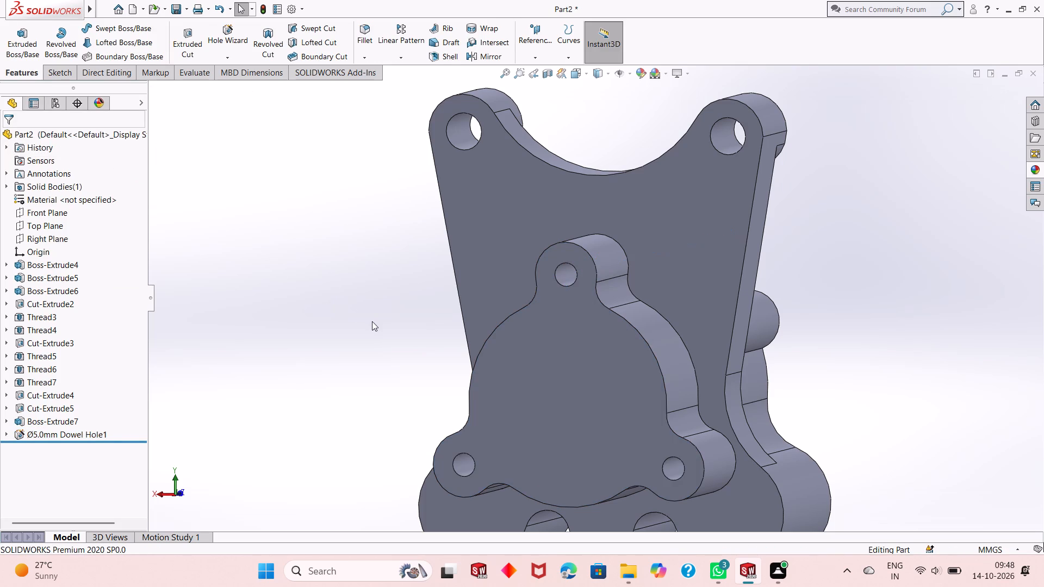
# On the three-lobed boss's face, sketch a circle about 26 mm in diameter centred on the origin.
pyautogui.scroll(1, 554, 431)
pyautogui.moveTo(555, 414); pyautogui.dragTo(583, 404, button='middle')
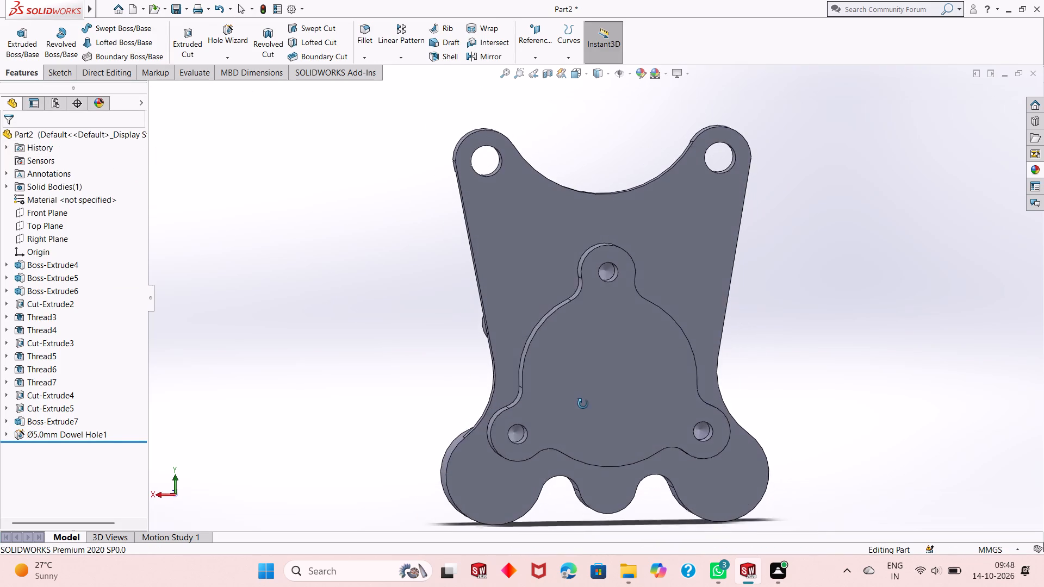
pyautogui.moveTo(583, 404); pyautogui.dragTo(568, 431, button='middle')
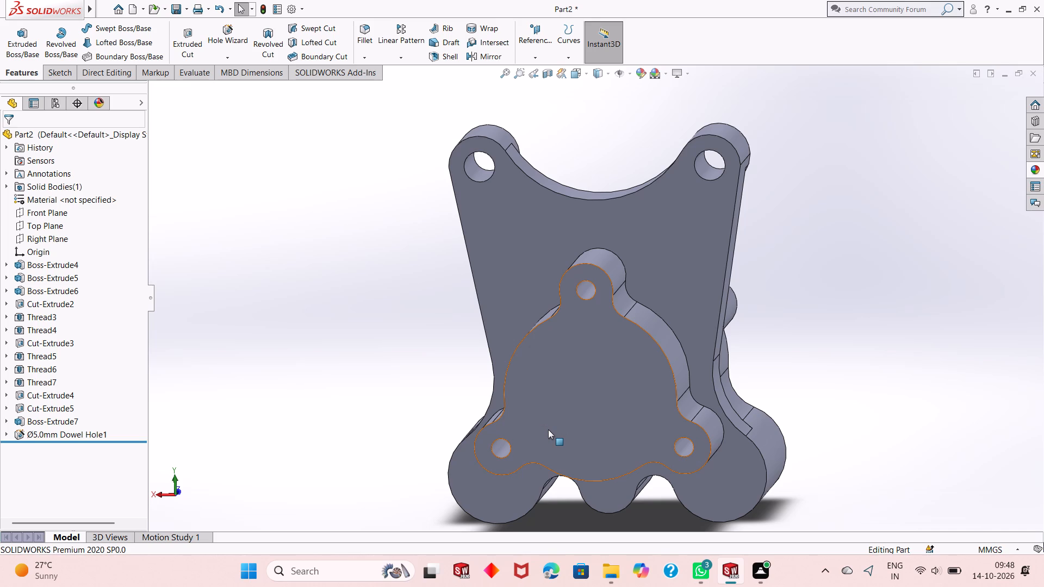
pyautogui.click(593, 399)
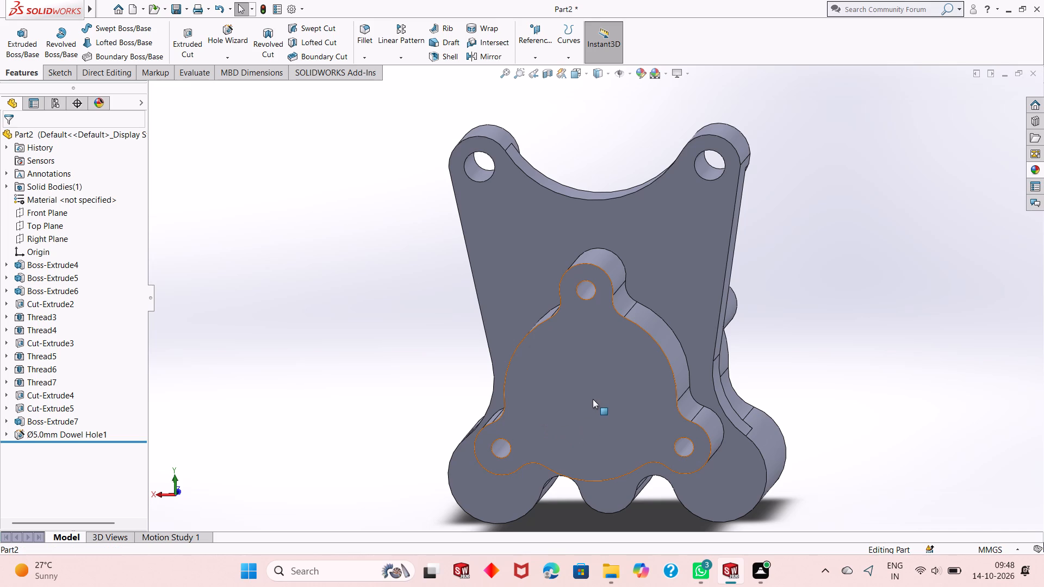
pyautogui.click(469, 347)
pyautogui.moveTo(556, 371); pyautogui.dragTo(562, 334, button='middle')
pyautogui.click(564, 319)
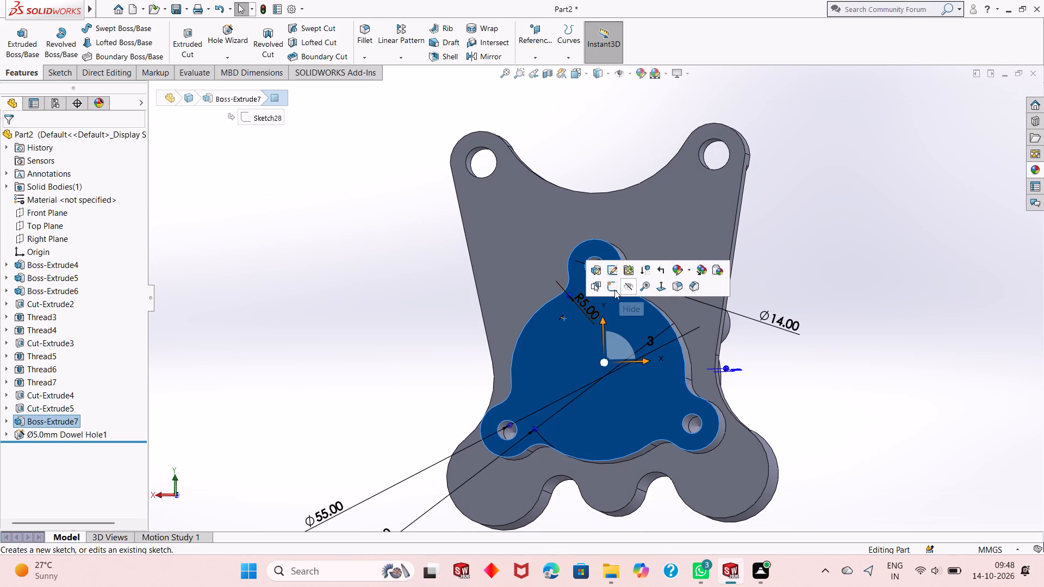
pyautogui.click(608, 288)
pyautogui.hotkey('ctrl', '8')
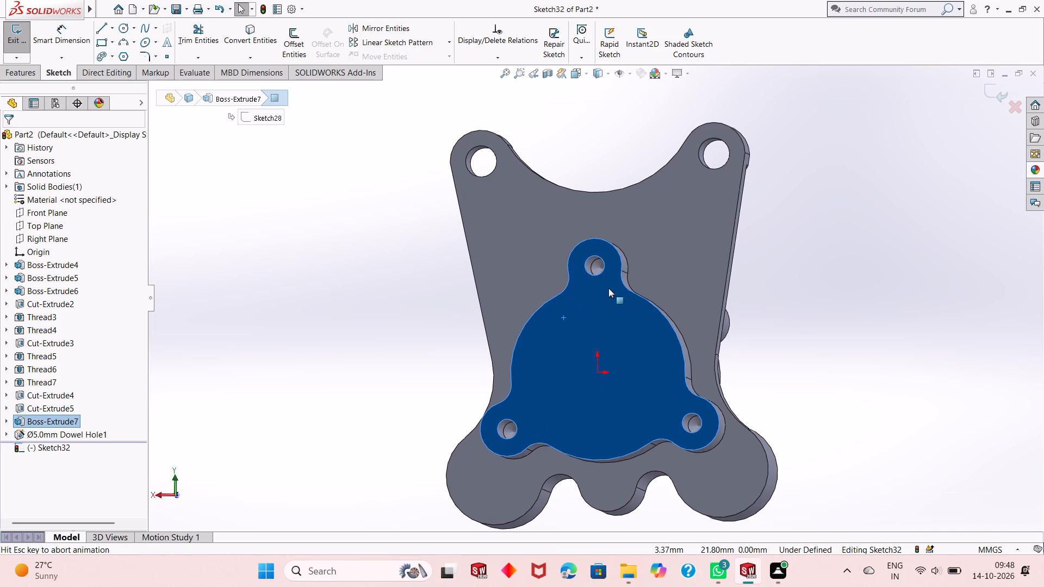
pyautogui.click(393, 315)
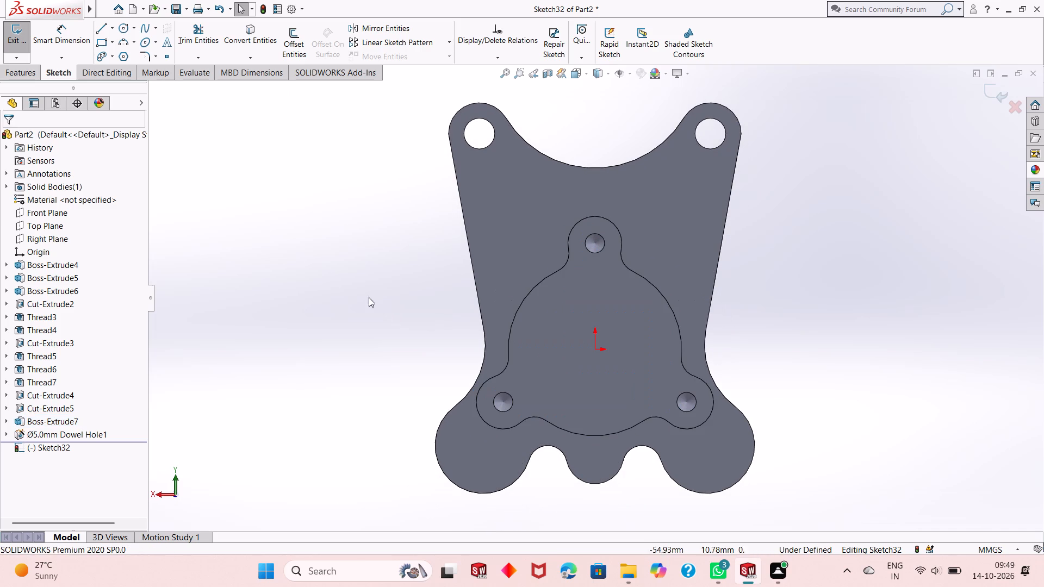
pyautogui.click(129, 23)
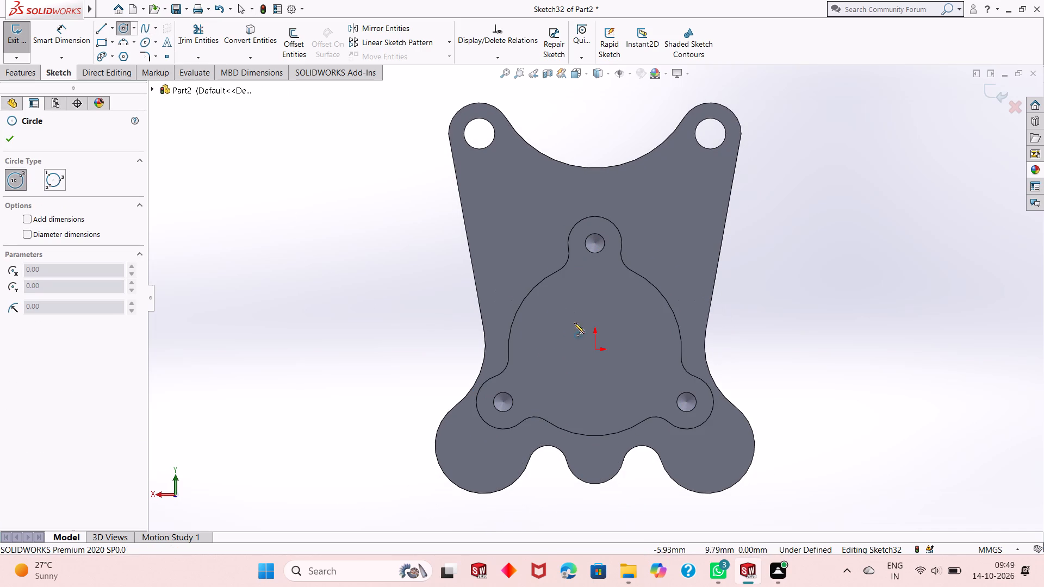
pyautogui.click(593, 350)
pyautogui.click(620, 305)
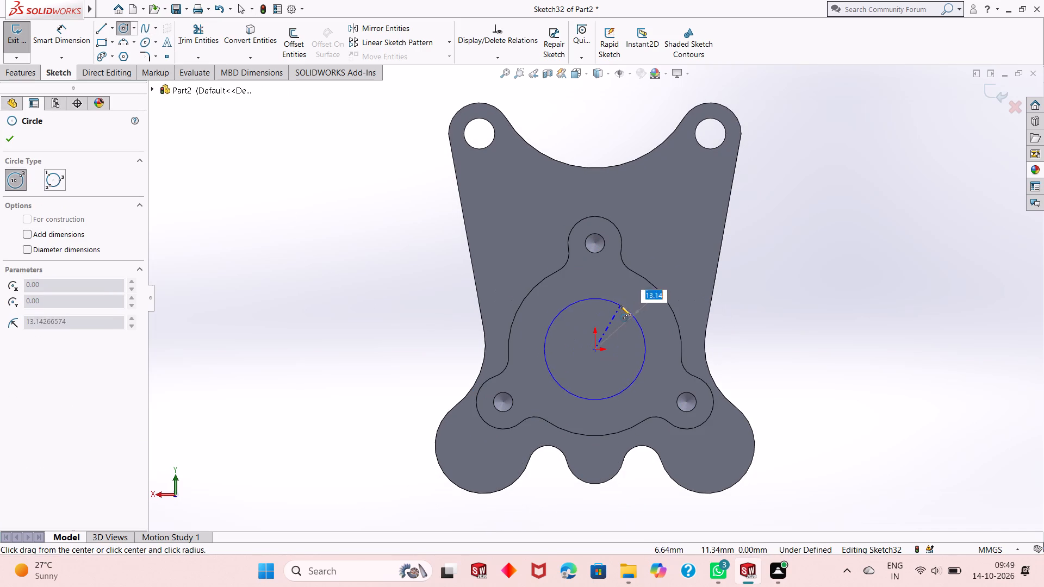
pyautogui.rightClick(219, 230)
pyautogui.click(246, 240)
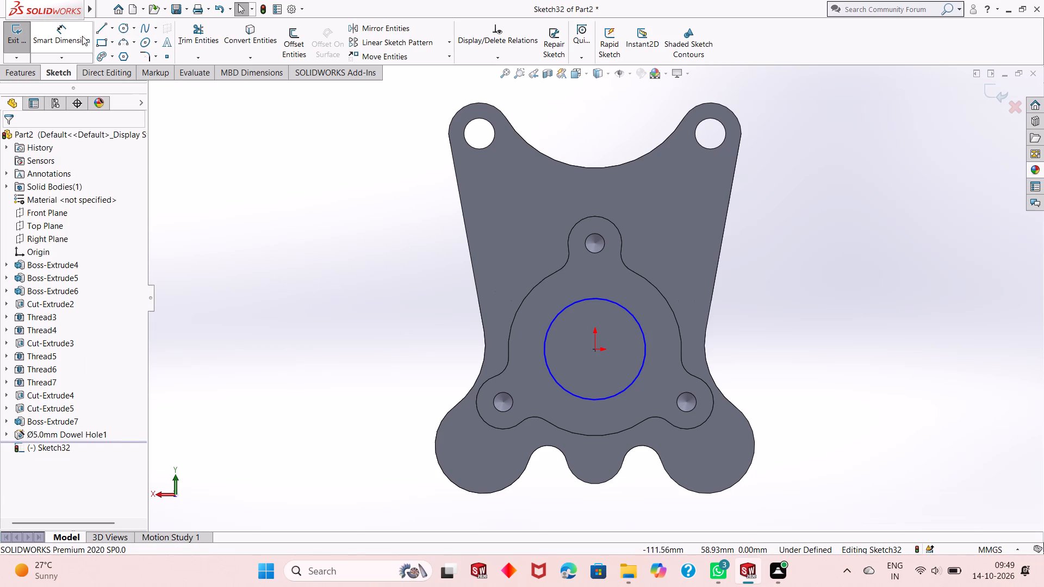
# Dimension the central circle's diameter as 22 mm.
pyautogui.click(80, 35)
pyautogui.click(551, 369)
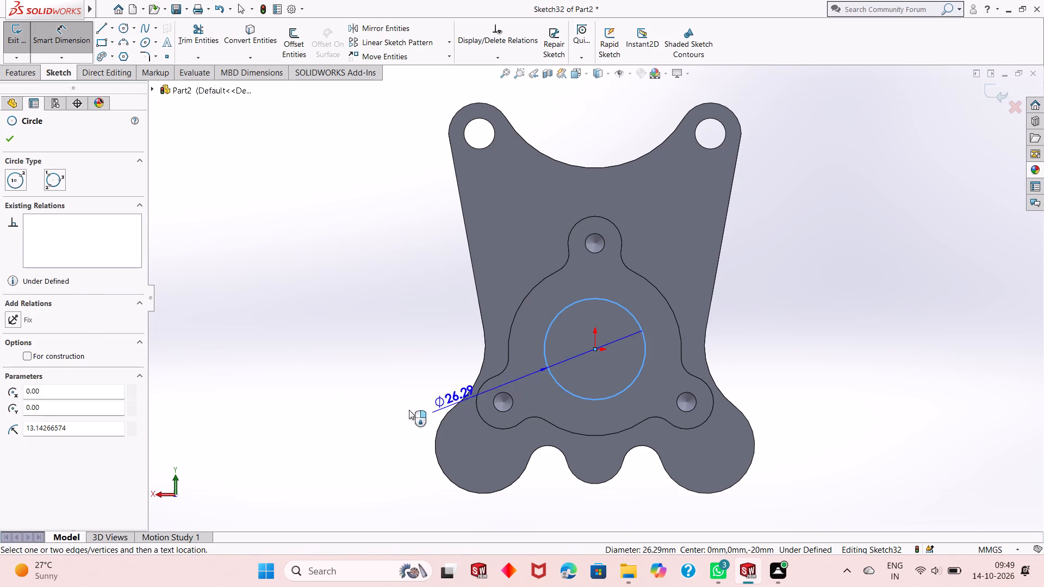
pyautogui.click(341, 410)
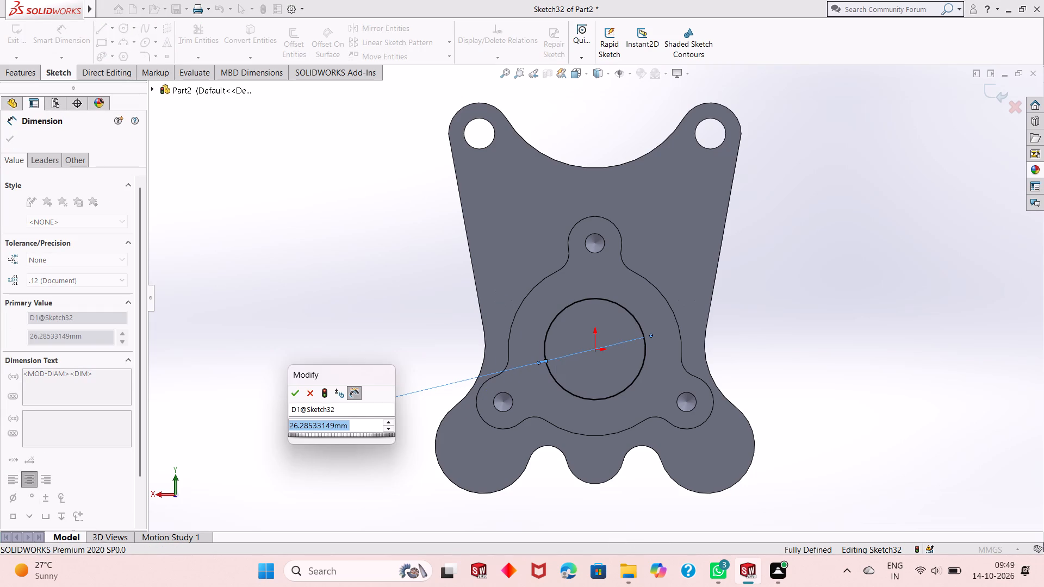
pyautogui.write('22')
pyautogui.press('Return')
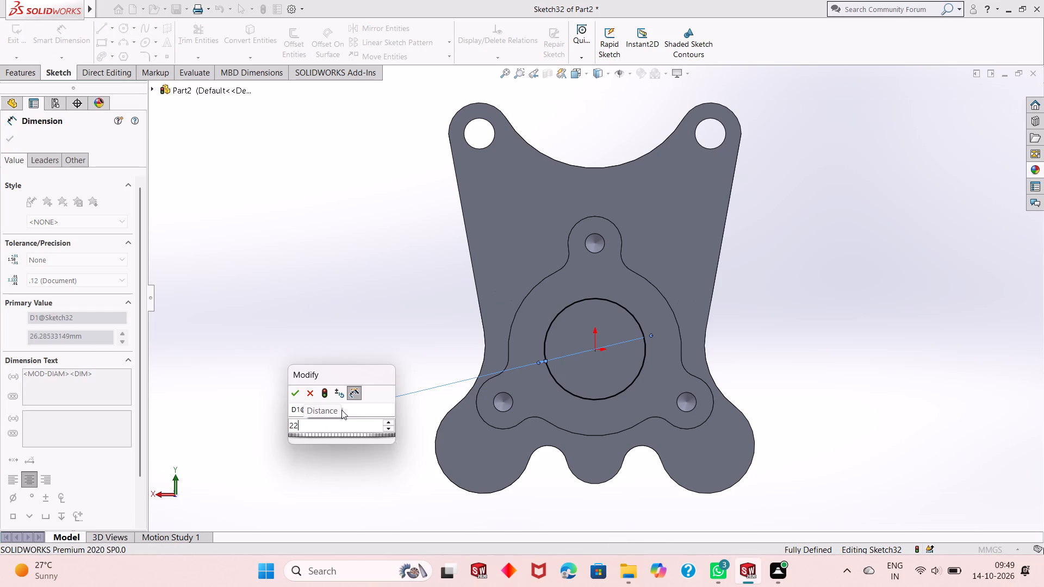
pyautogui.rightClick(338, 297)
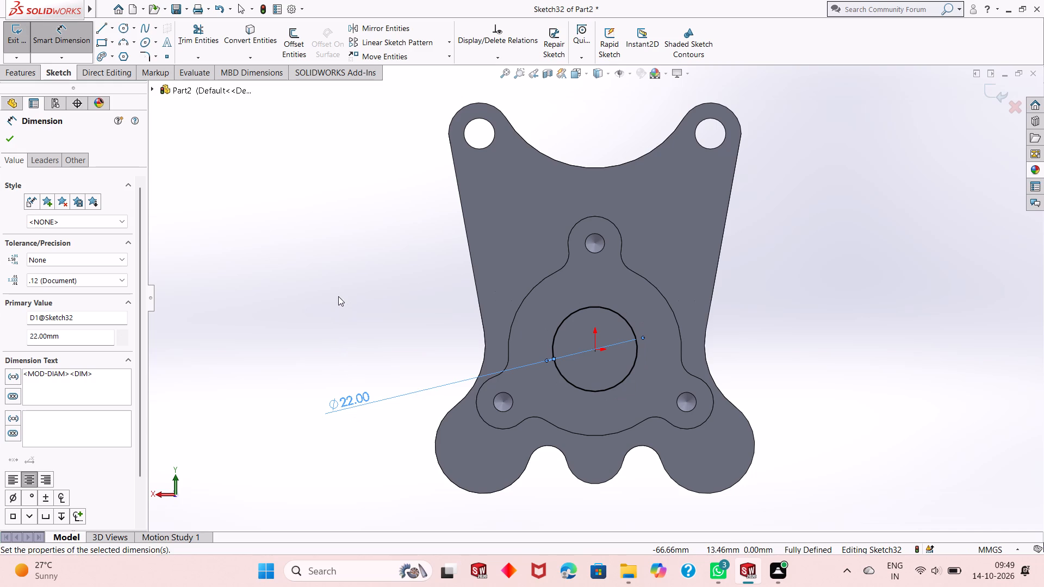
pyautogui.click(359, 329)
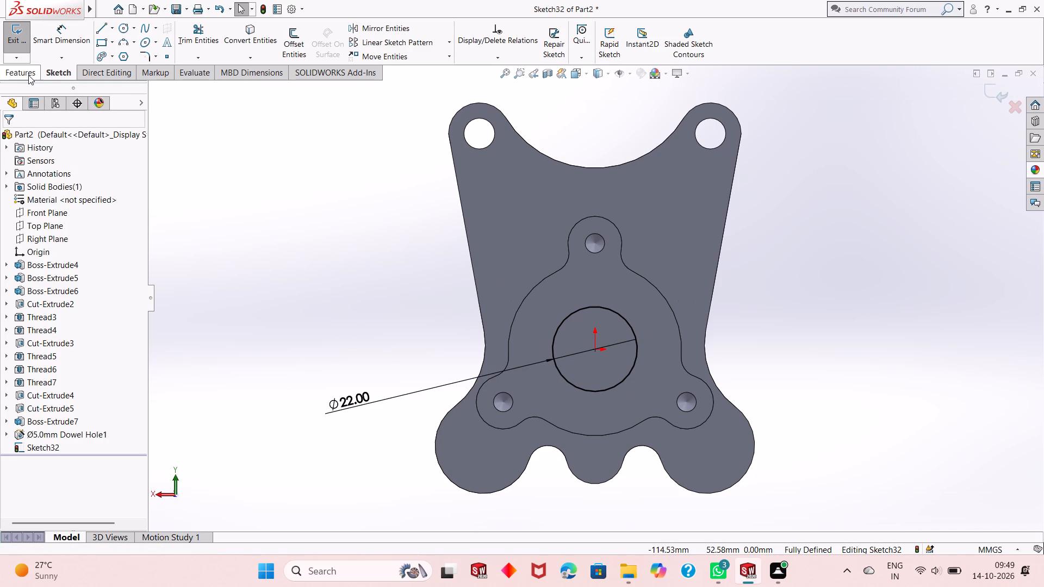
# Cut the 22 mm circle 20 mm deep into the three-lobed boss as a blind Extruded Cut.
pyautogui.click(27, 75)
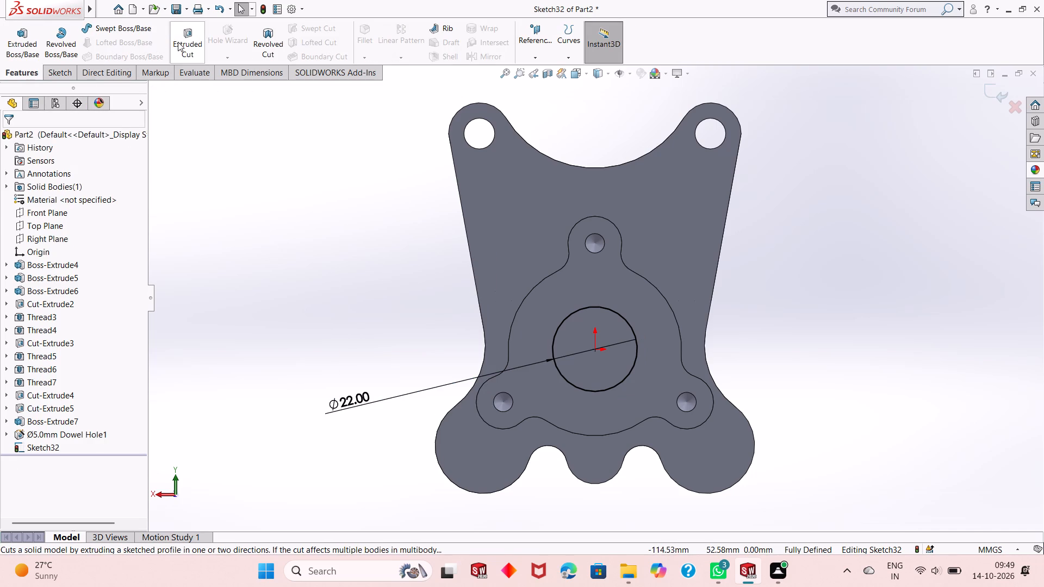
pyautogui.click(181, 42)
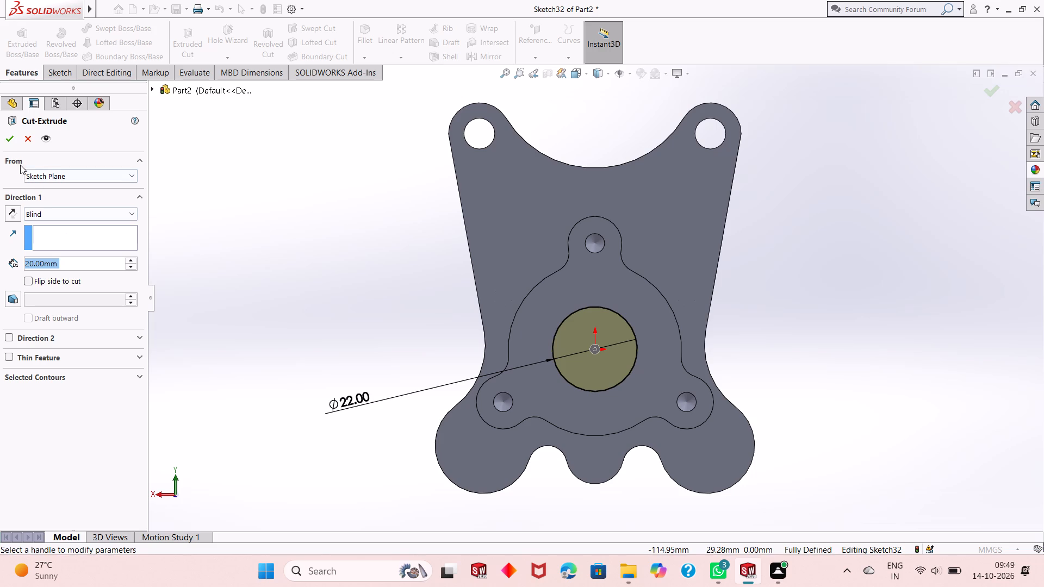
pyautogui.click(8, 142)
pyautogui.click(362, 263)
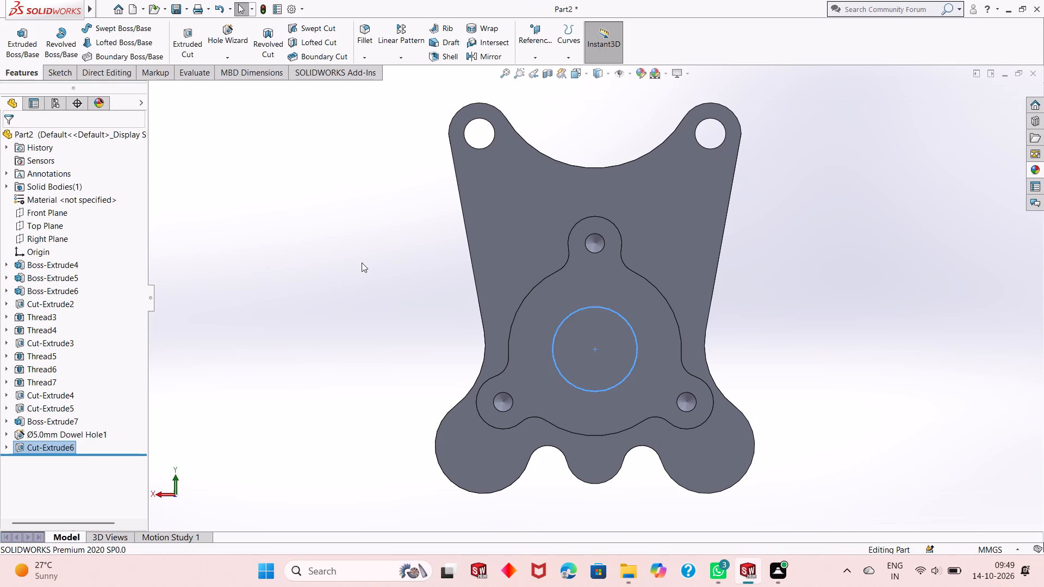
# Examine the bracket from the lobed boss side, the opposite bored side and edge-on to check its bosses and holes.
pyautogui.moveTo(469, 315); pyautogui.dragTo(436, 328, button='middle')
pyautogui.scroll(3, 436, 328)
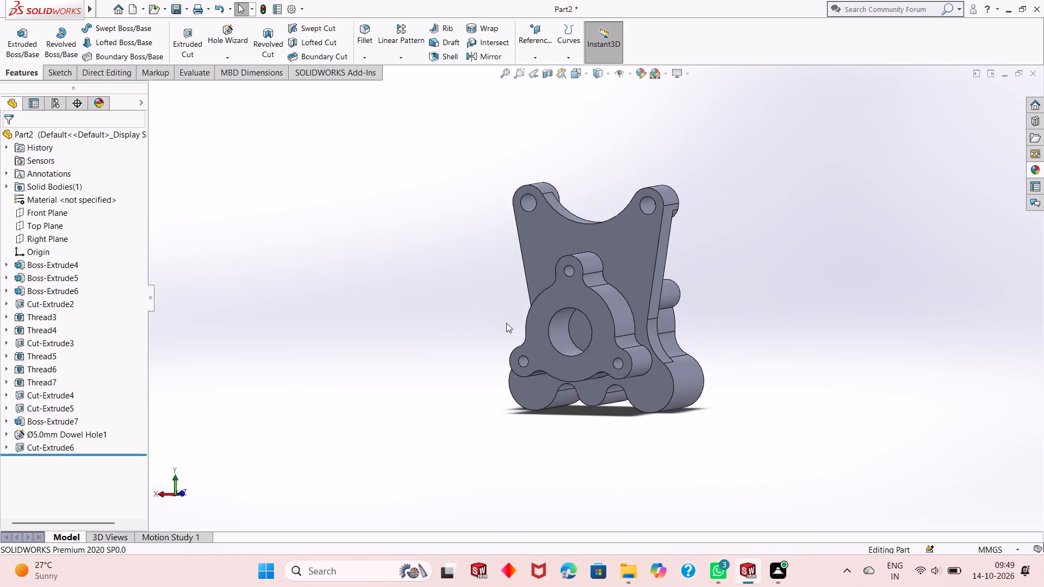
pyautogui.scroll(1, 506, 323)
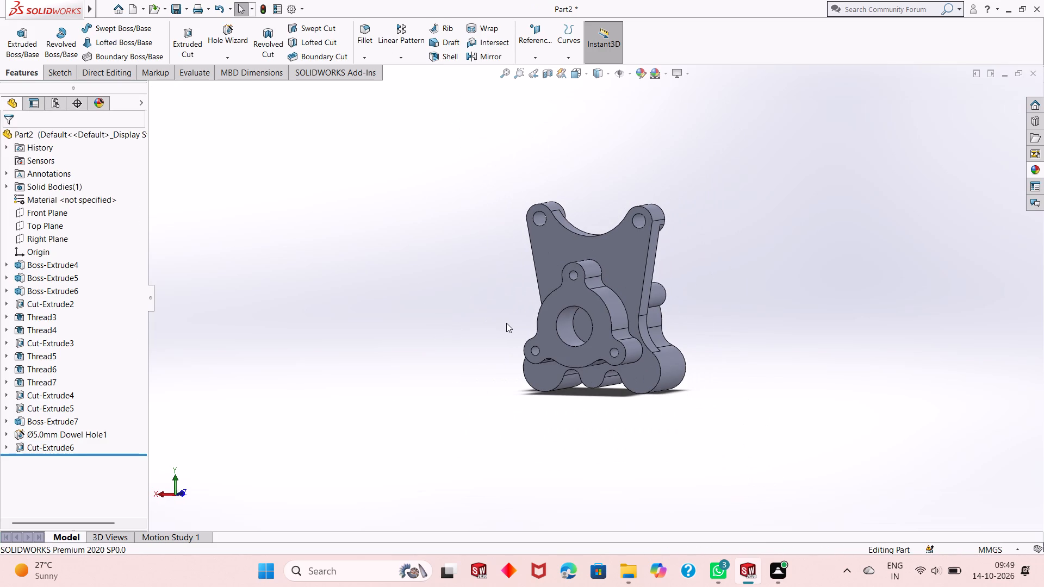
pyautogui.moveTo(570, 426); pyautogui.dragTo(575, 402, button='middle')
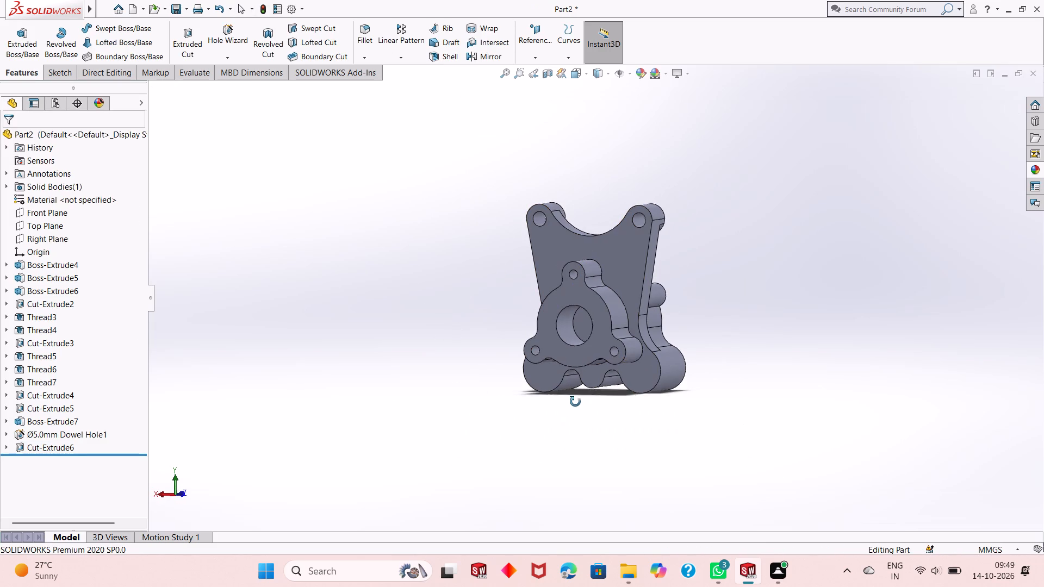
pyautogui.moveTo(575, 402); pyautogui.dragTo(571, 405, button='middle')
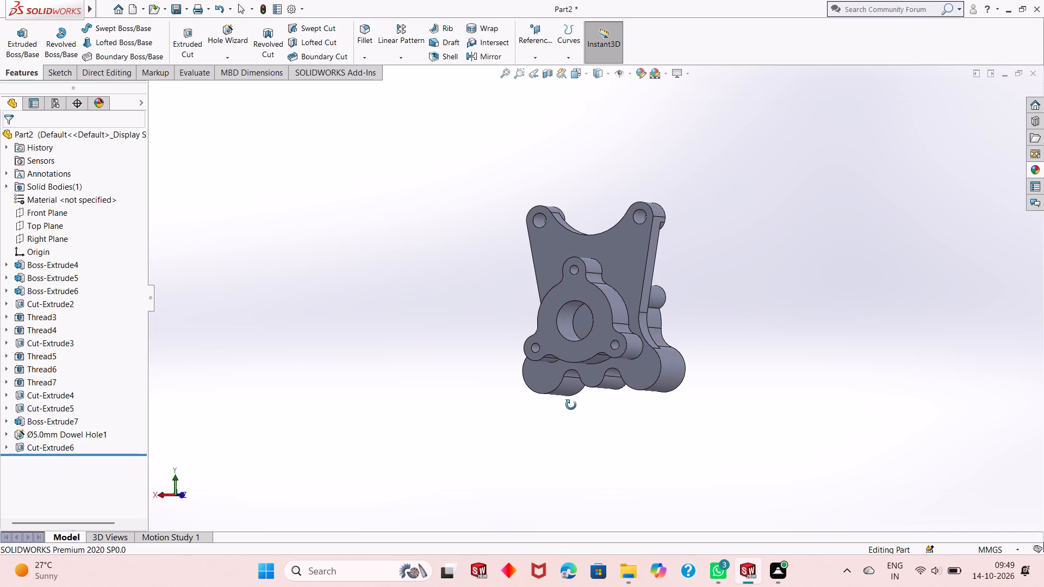
pyautogui.moveTo(571, 405); pyautogui.dragTo(384, 414, button='middle')
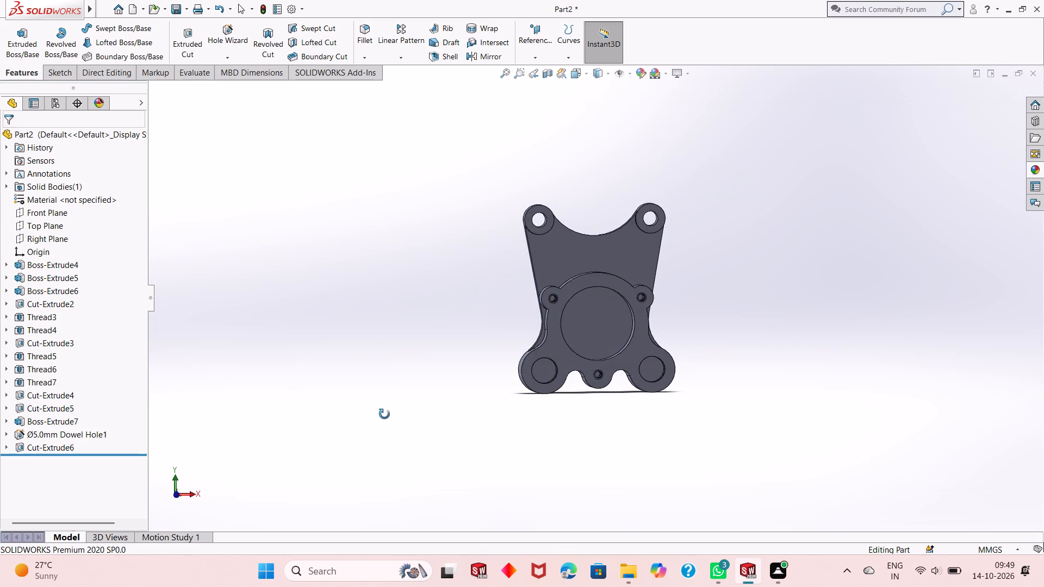
pyautogui.moveTo(384, 414); pyautogui.dragTo(410, 420, button='middle')
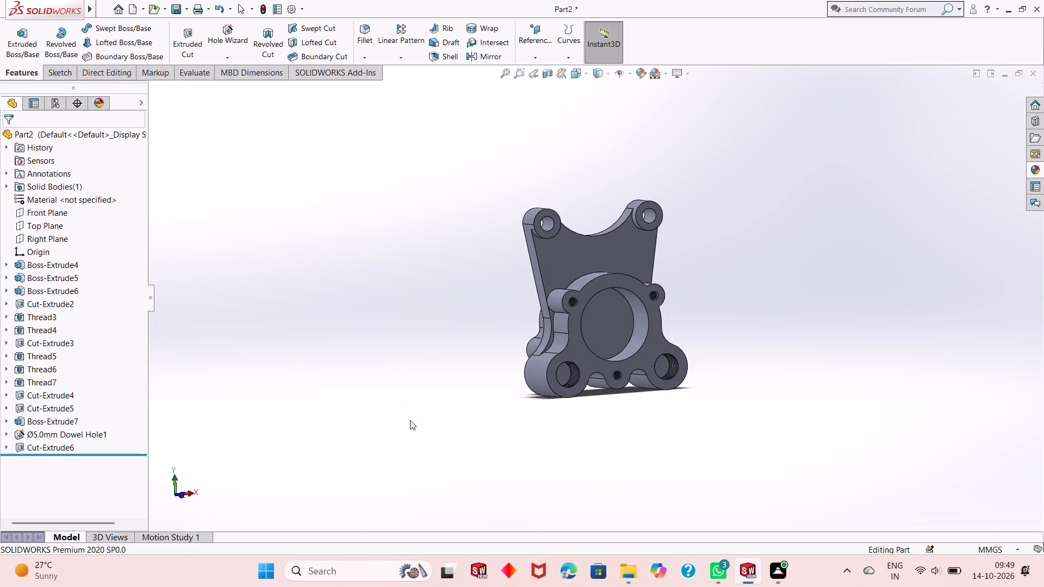
pyautogui.moveTo(530, 426); pyautogui.dragTo(536, 426, button='middle')
pyautogui.moveTo(536, 426); pyautogui.dragTo(539, 426, button='middle')
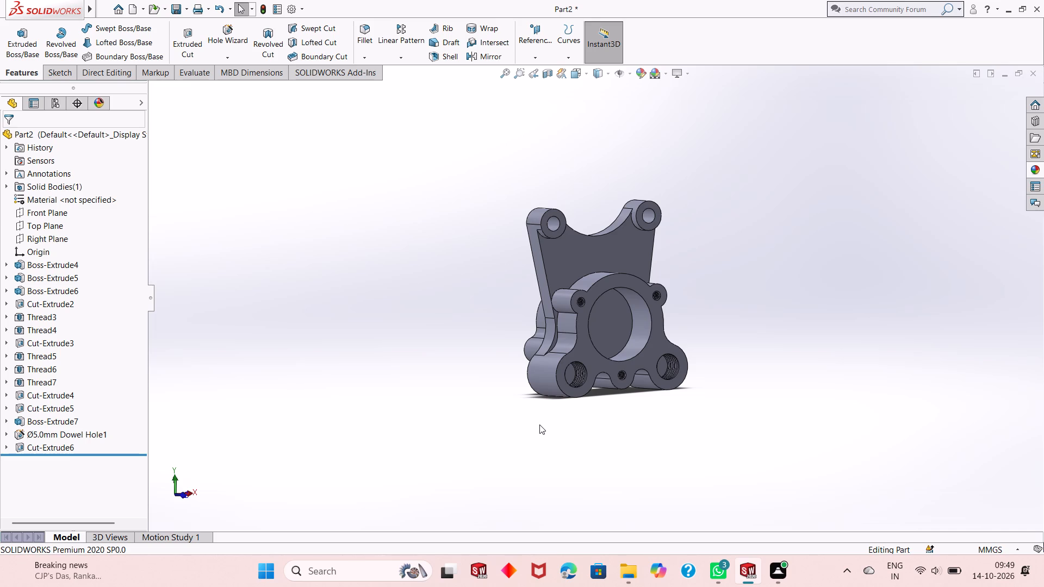
pyautogui.moveTo(632, 393); pyautogui.dragTo(651, 391, button='middle')
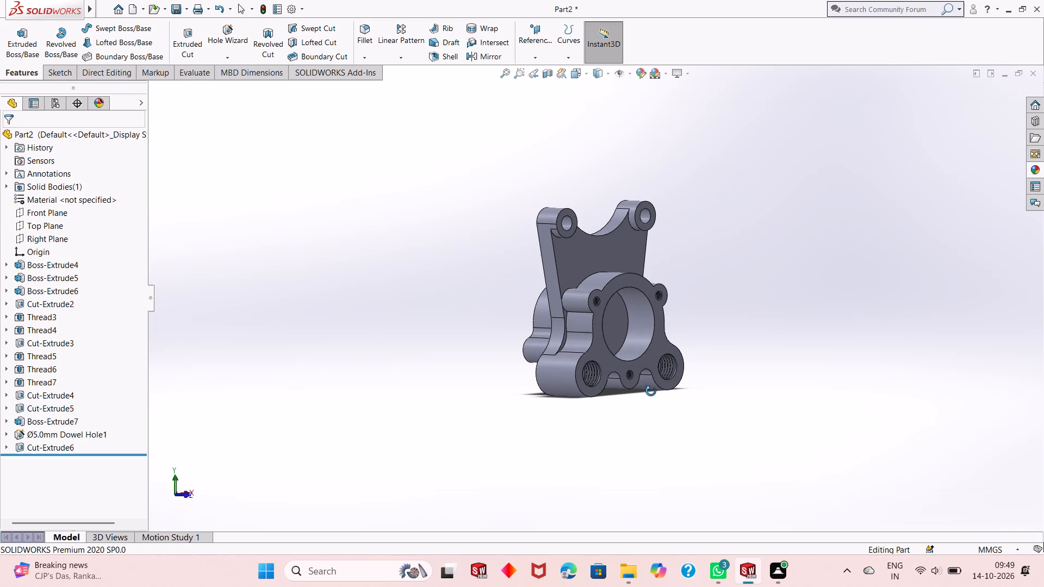
pyautogui.moveTo(651, 391); pyautogui.dragTo(651, 391, button='middle')
pyautogui.moveTo(652, 390); pyautogui.dragTo(681, 376, button='middle')
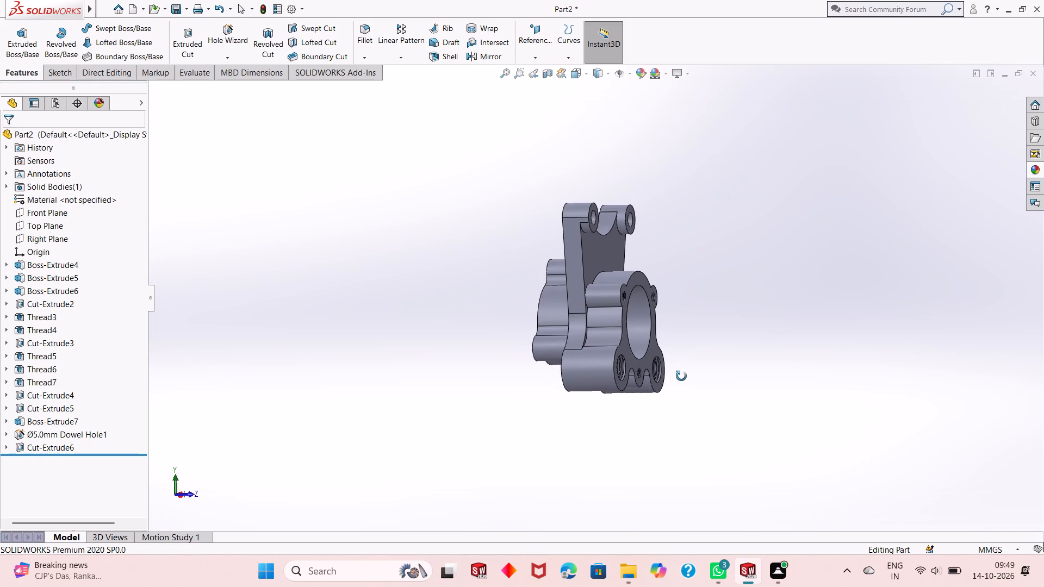
pyautogui.moveTo(681, 376); pyautogui.dragTo(687, 376, button='middle')
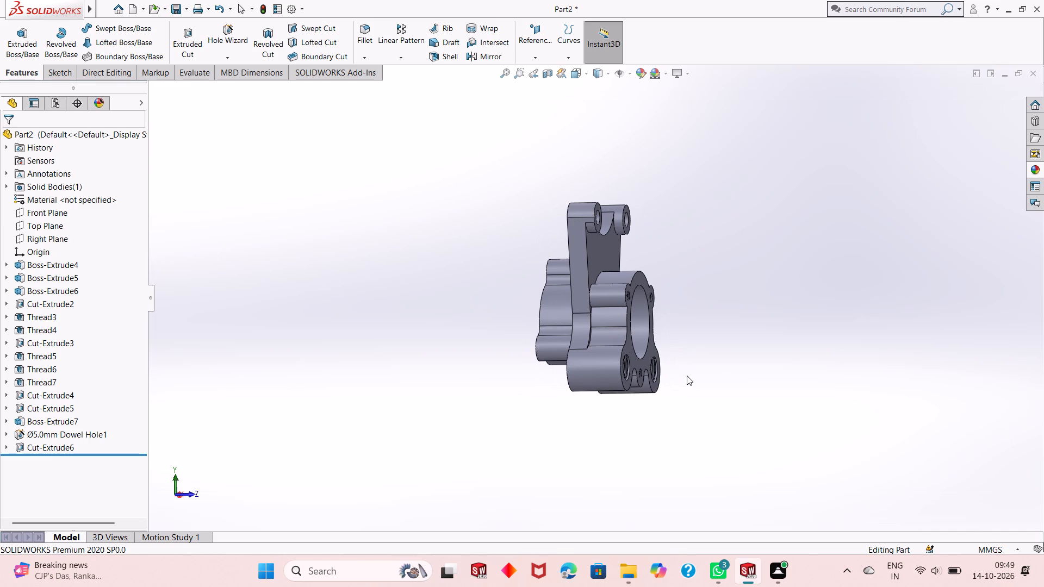
# Examine the bracket's internal bores and holes in a temporary section view through the Right Plane.
pyautogui.scroll(2, 594, 403)
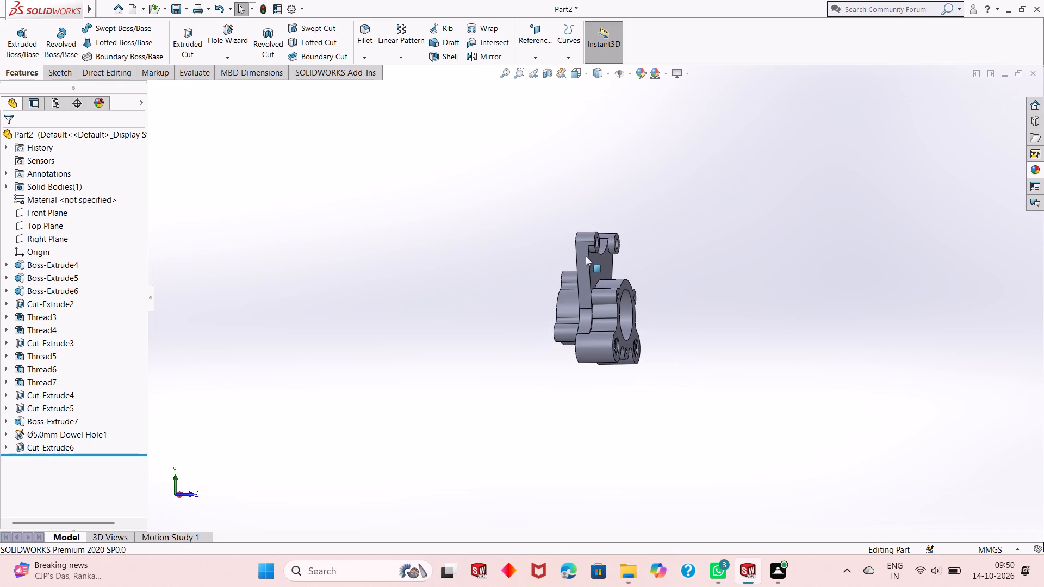
pyautogui.scroll(-3, 586, 256)
pyautogui.click(550, 74)
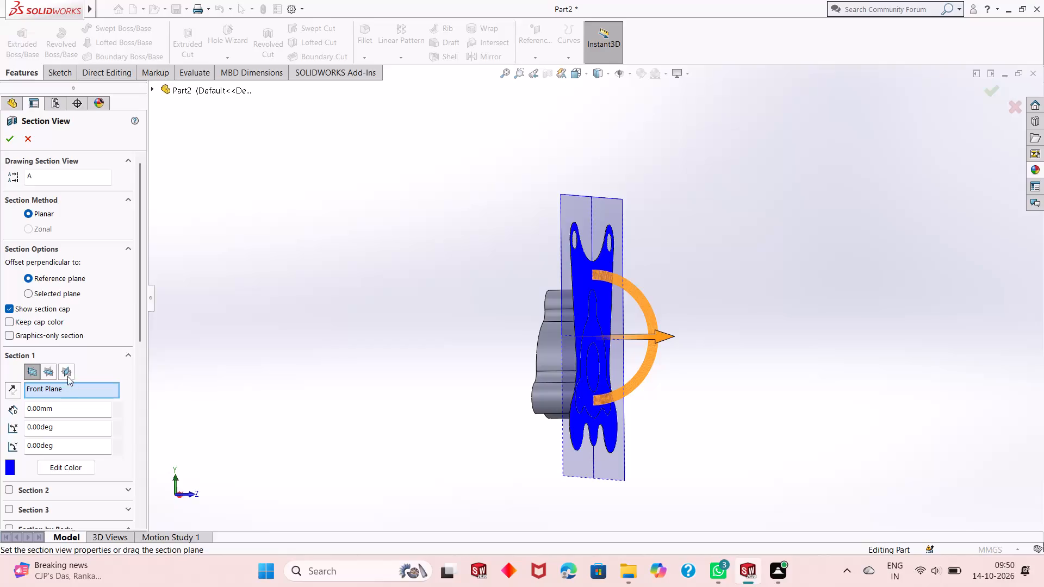
pyautogui.click(67, 376)
pyautogui.moveTo(269, 358); pyautogui.dragTo(281, 360, button='middle')
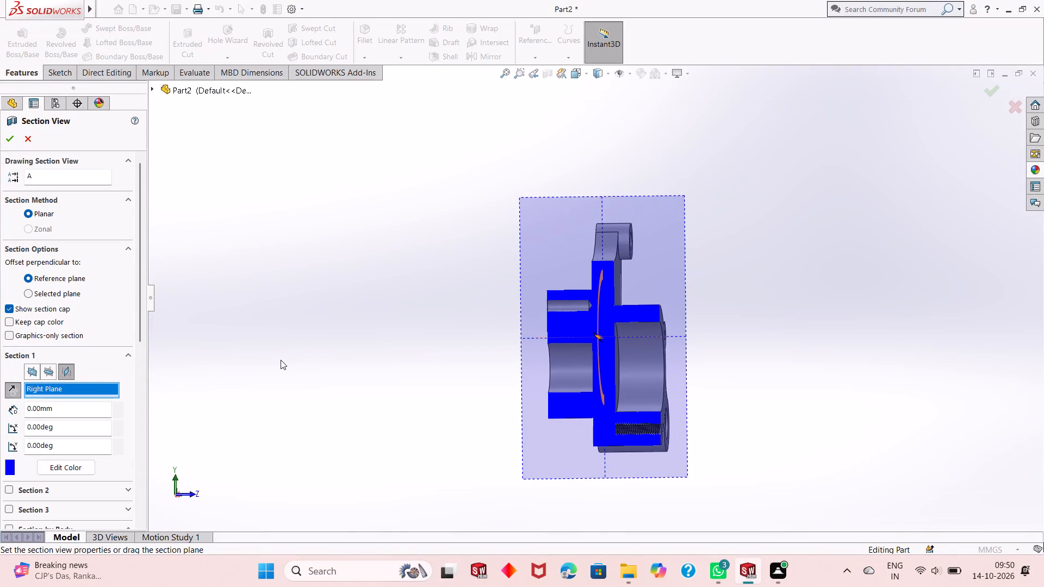
pyautogui.moveTo(281, 360); pyautogui.dragTo(229, 376, button='middle')
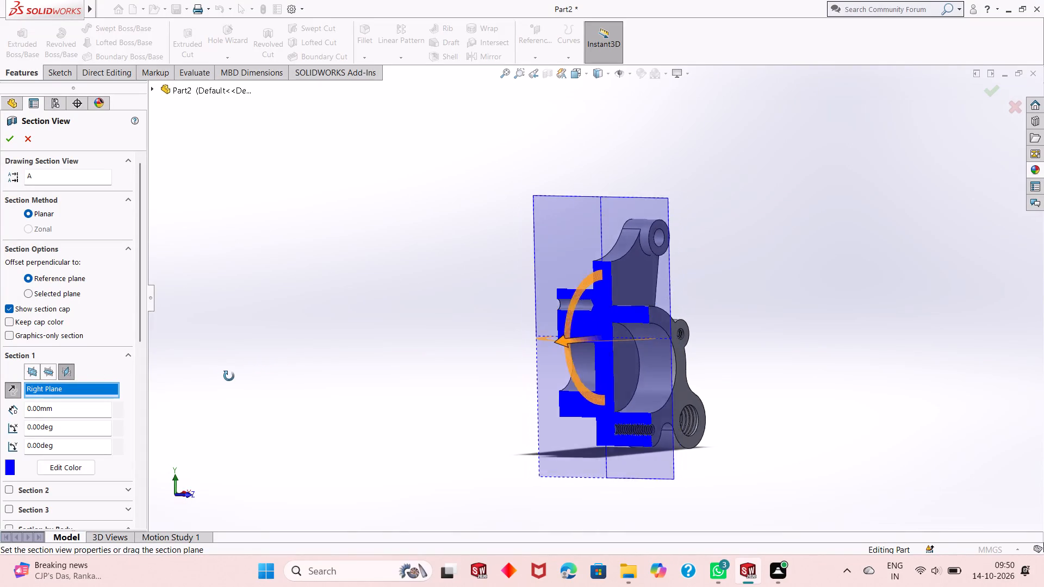
pyautogui.moveTo(229, 376); pyautogui.dragTo(172, 384, button='middle')
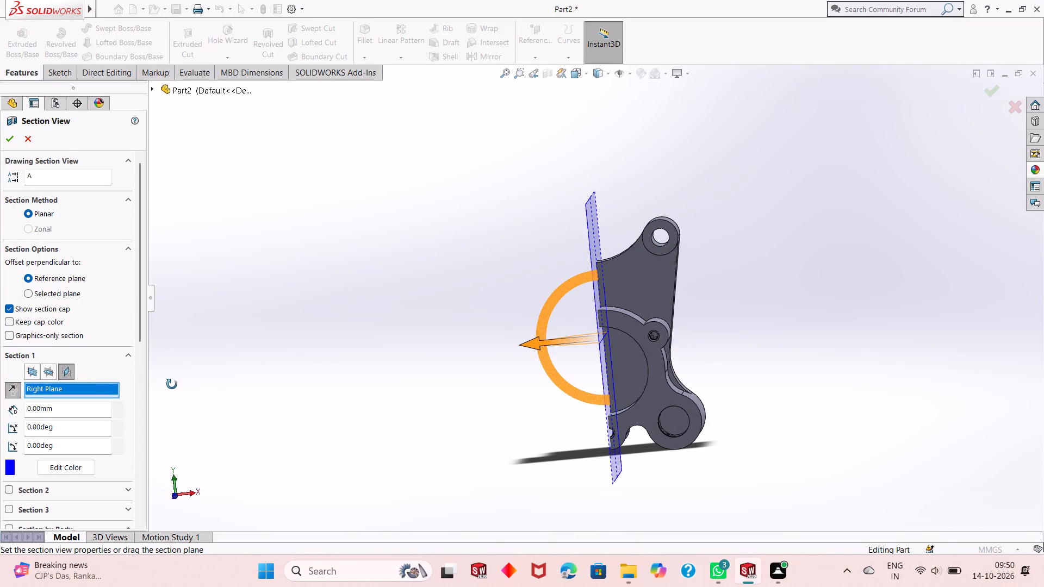
pyautogui.moveTo(172, 384); pyautogui.dragTo(291, 374, button='middle')
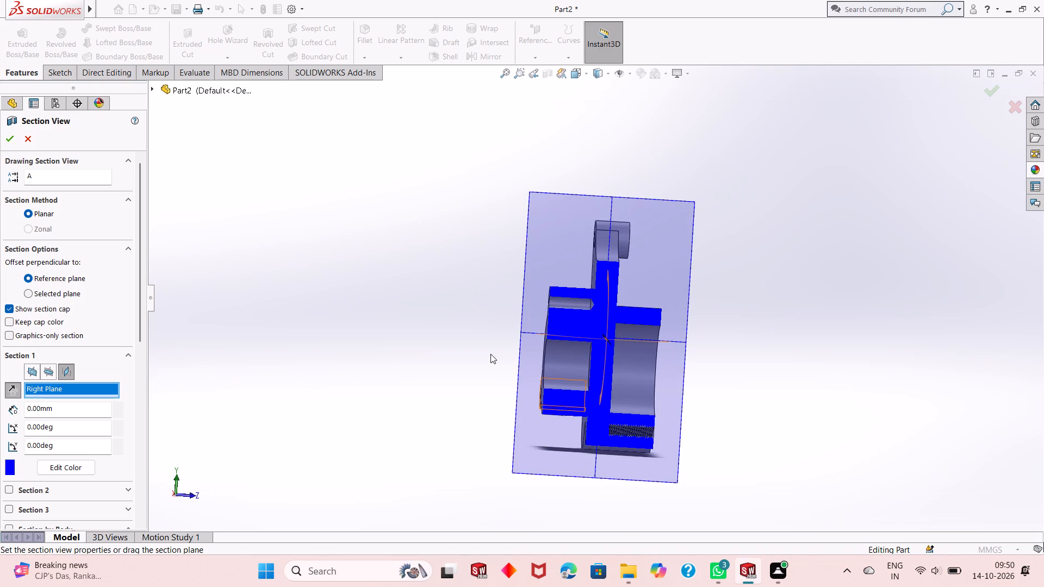
pyautogui.moveTo(490, 354); pyautogui.dragTo(487, 373, button='middle')
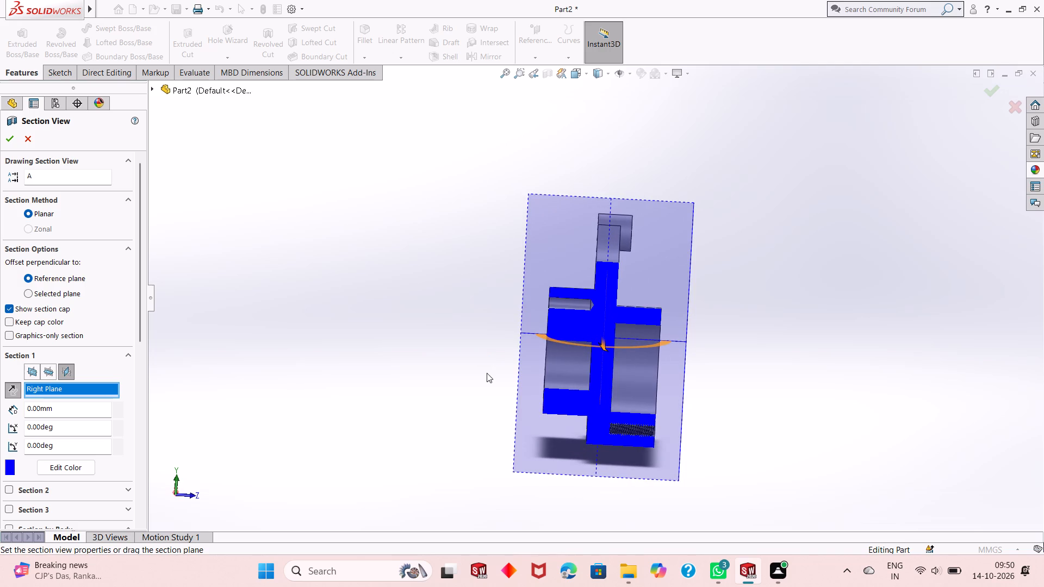
pyautogui.press('Escape')
# Delete the Thread7 feature from the small bottom-middle hole on the large-bore side of the bracket.
pyautogui.moveTo(602, 398); pyautogui.dragTo(564, 414, button='middle')
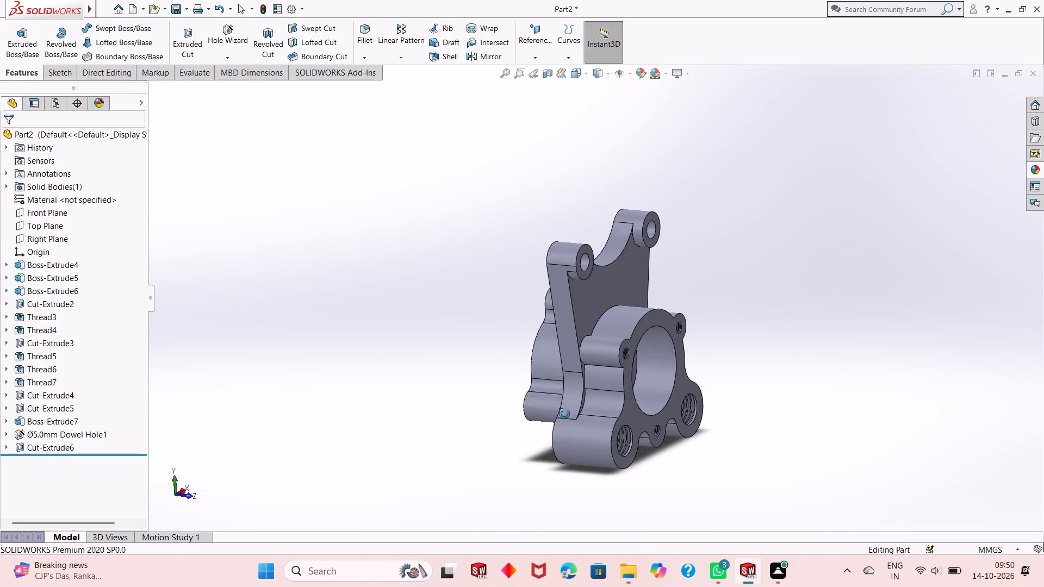
pyautogui.moveTo(564, 414); pyautogui.dragTo(498, 407, button='middle')
pyautogui.scroll(-2, 611, 420)
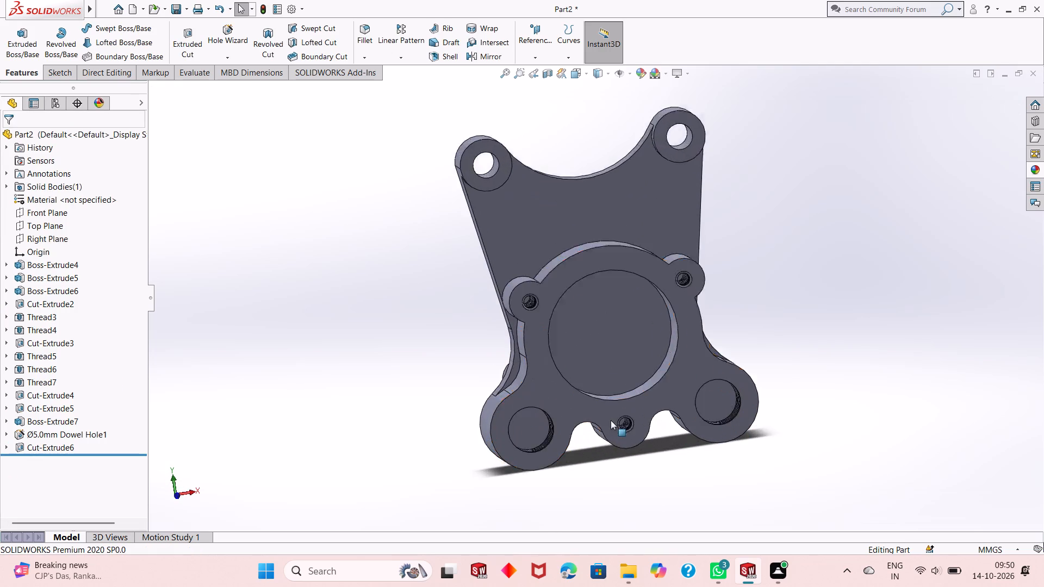
pyautogui.scroll(-2, 611, 420)
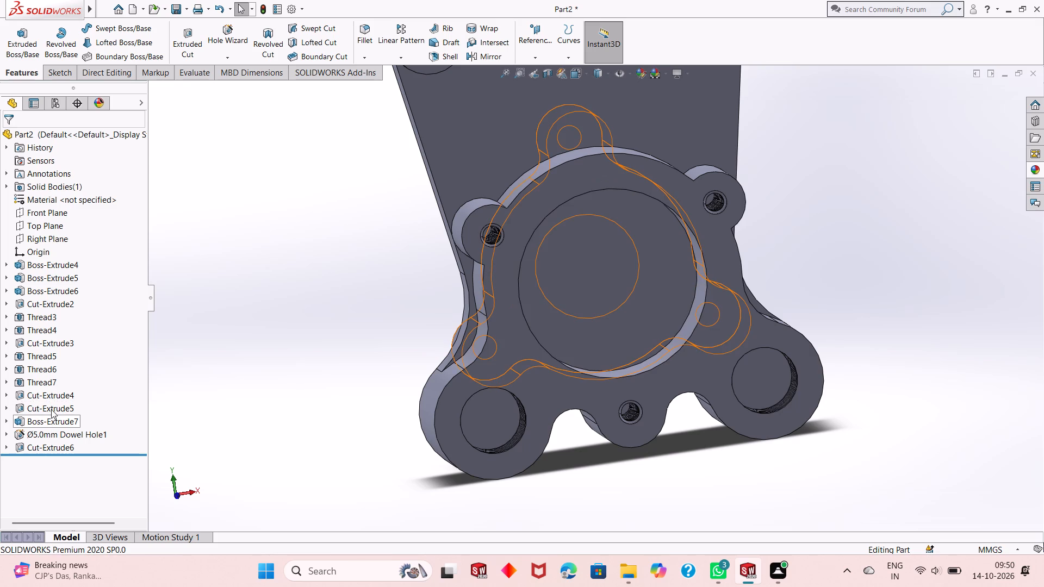
pyautogui.rightClick(47, 383)
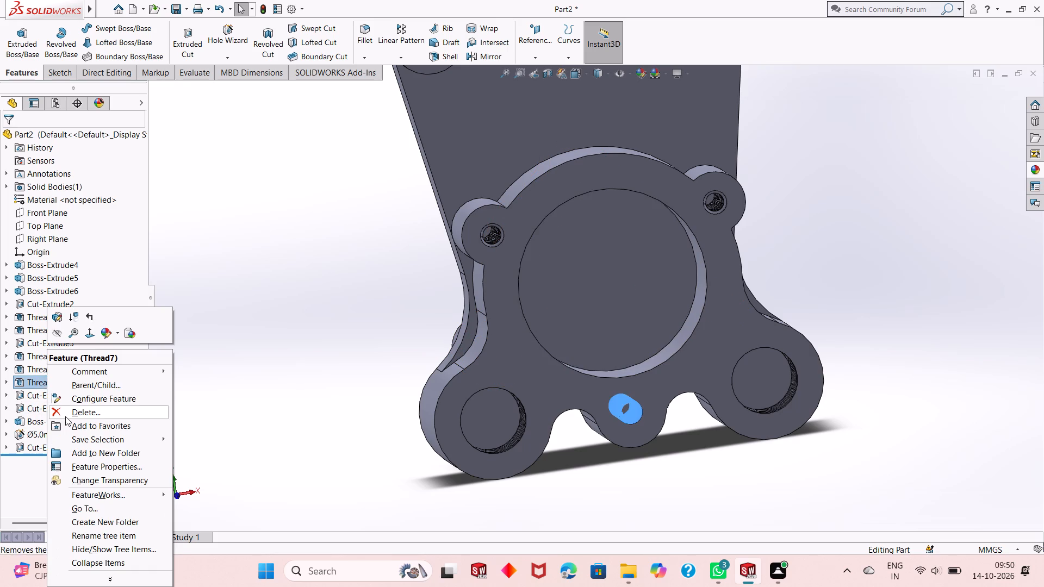
pyautogui.click(65, 416)
pyautogui.click(619, 211)
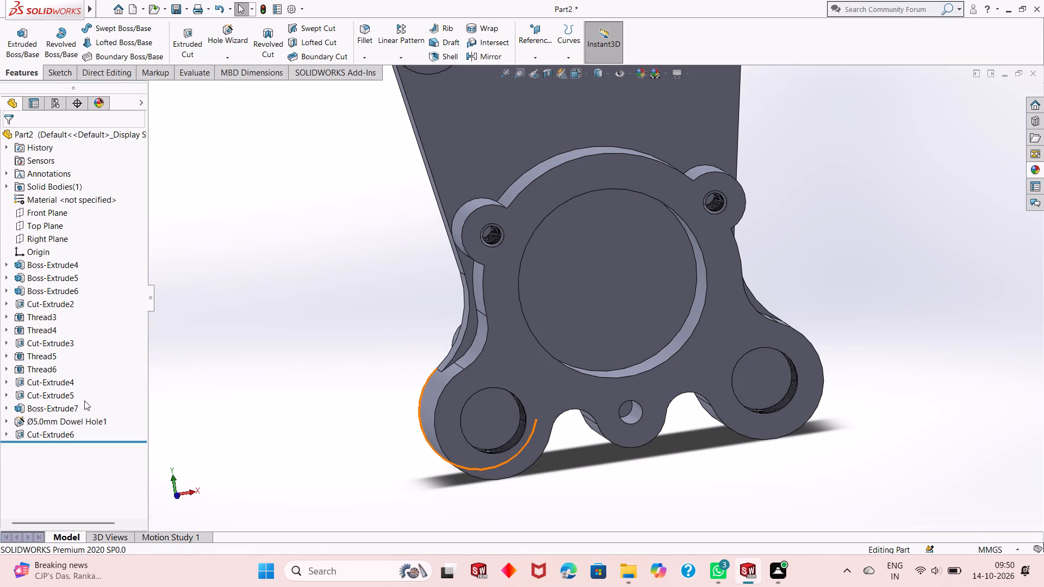
# Delete Cut-Extrude3, the three small lobe holes on the large-bore side, together with its dependent Thread5 and Thread6 features.
pyautogui.click(48, 385)
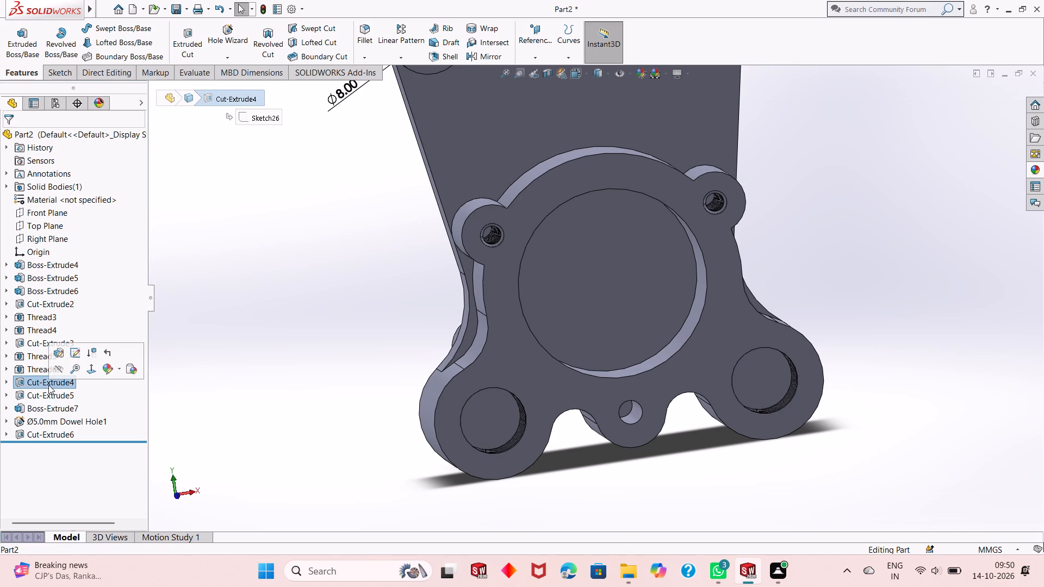
pyautogui.press('Escape')
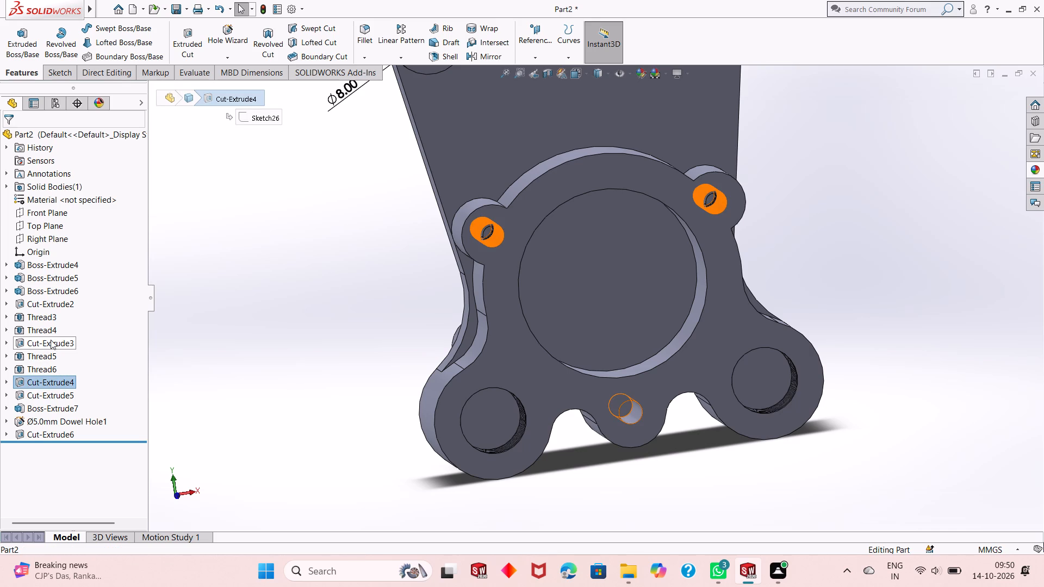
pyautogui.rightClick(51, 340)
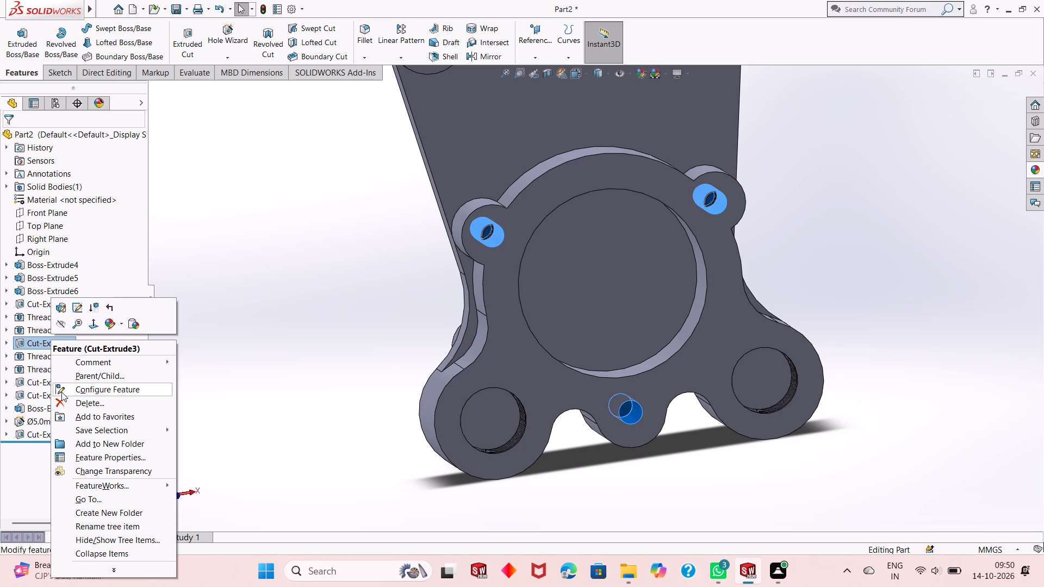
pyautogui.click(63, 402)
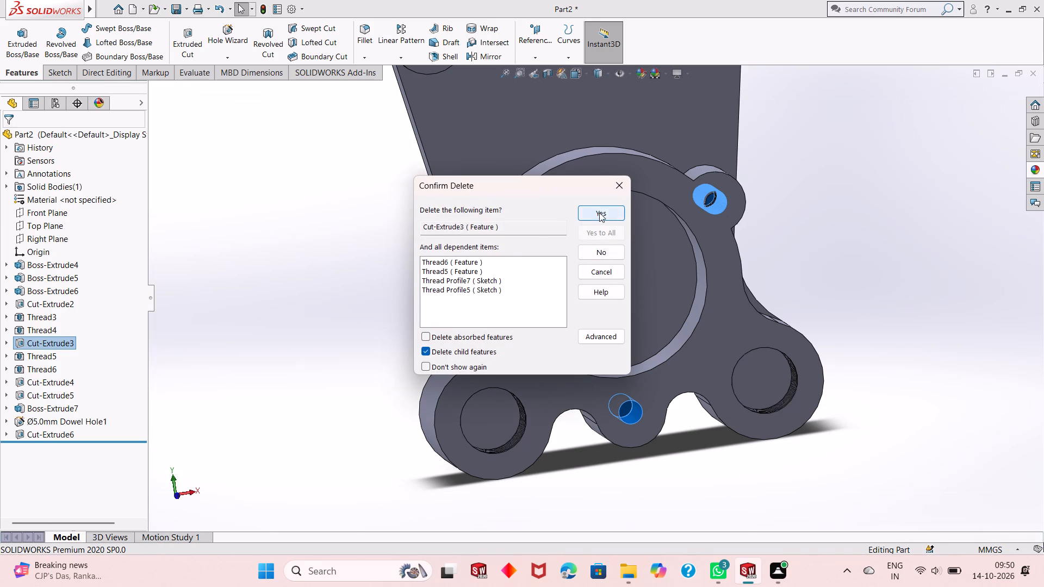
pyautogui.click(601, 212)
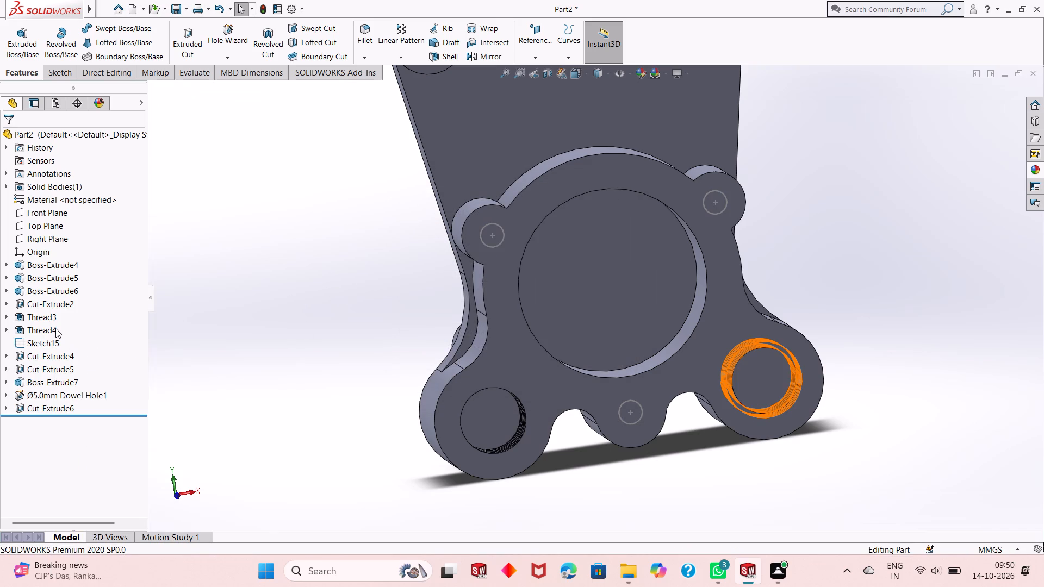
# Delete the leftover Sketch15 containing the three small hole circles on the large-bore face.
pyautogui.moveTo(320, 322); pyautogui.dragTo(331, 322, button='middle')
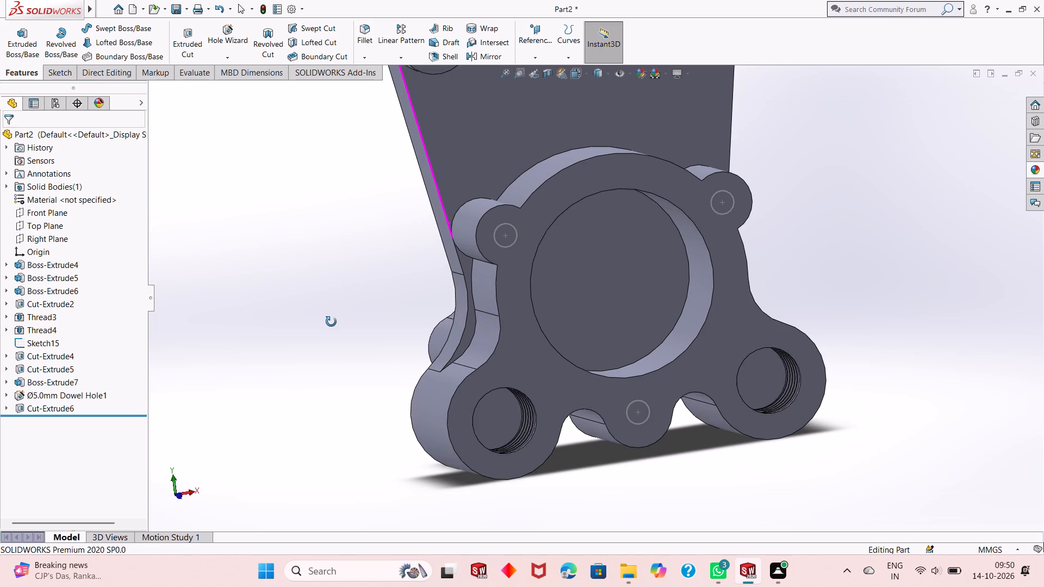
pyautogui.moveTo(331, 322); pyautogui.dragTo(346, 320, button='middle')
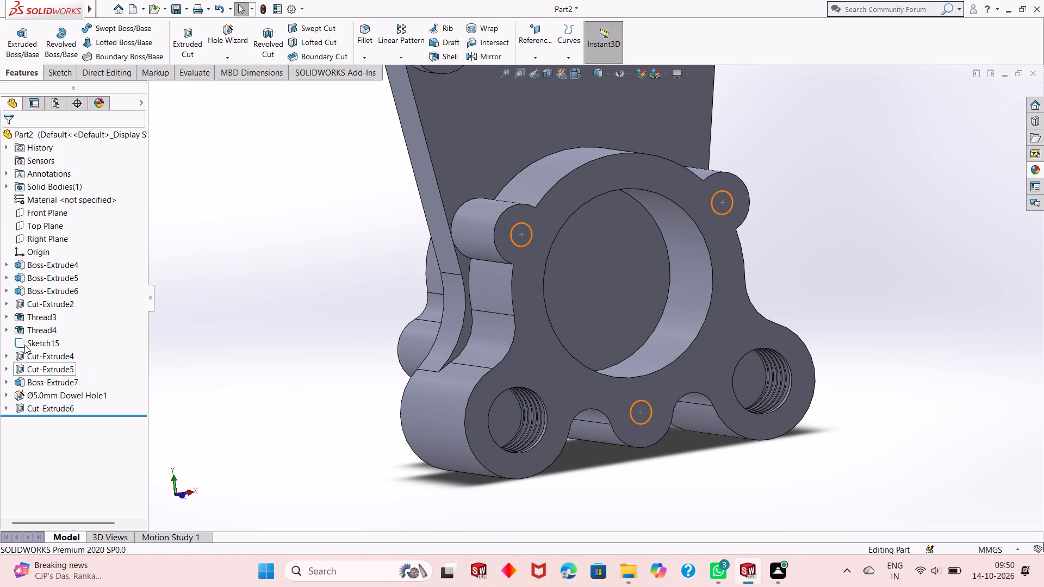
pyautogui.rightClick(59, 341)
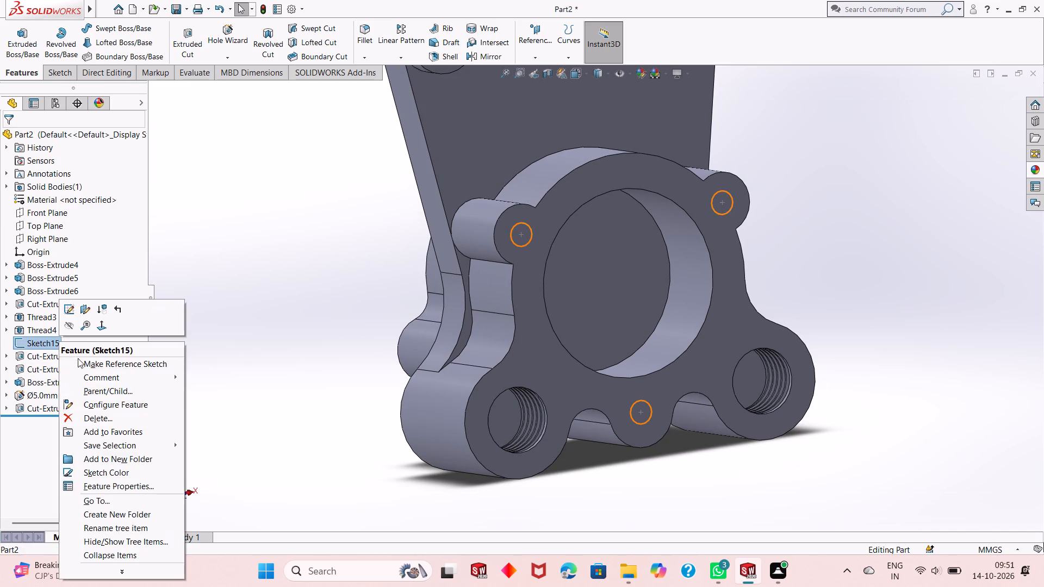
pyautogui.click(84, 415)
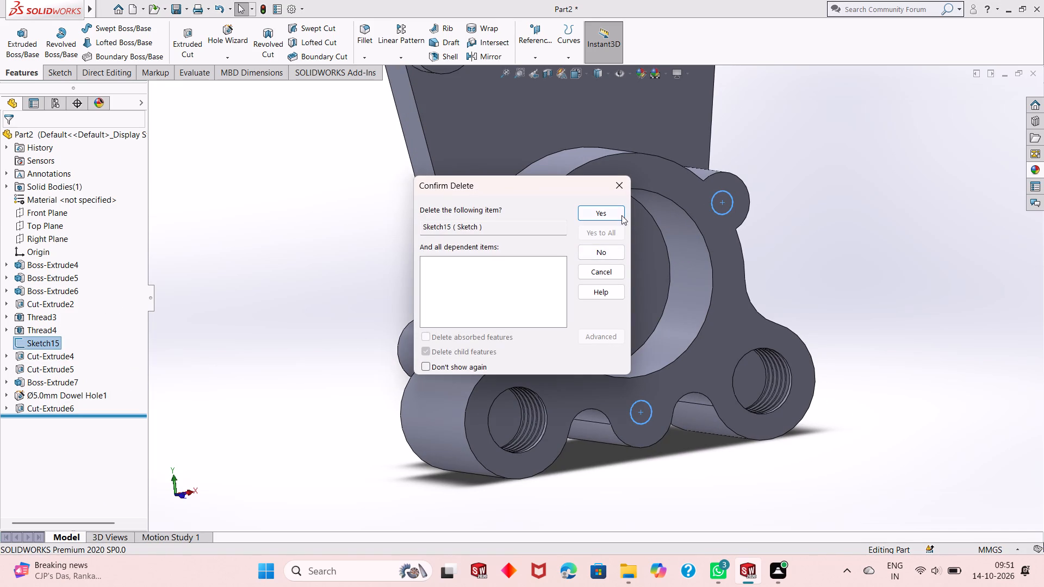
pyautogui.click(622, 215)
# Add three ISO Ø5.0 dowel holes, blind 20 mm deep, centred on the two upper lobes and bottom-middle lobe of the large-bore face.
pyautogui.scroll(1, 578, 332)
pyautogui.moveTo(578, 332); pyautogui.dragTo(542, 317, button='middle')
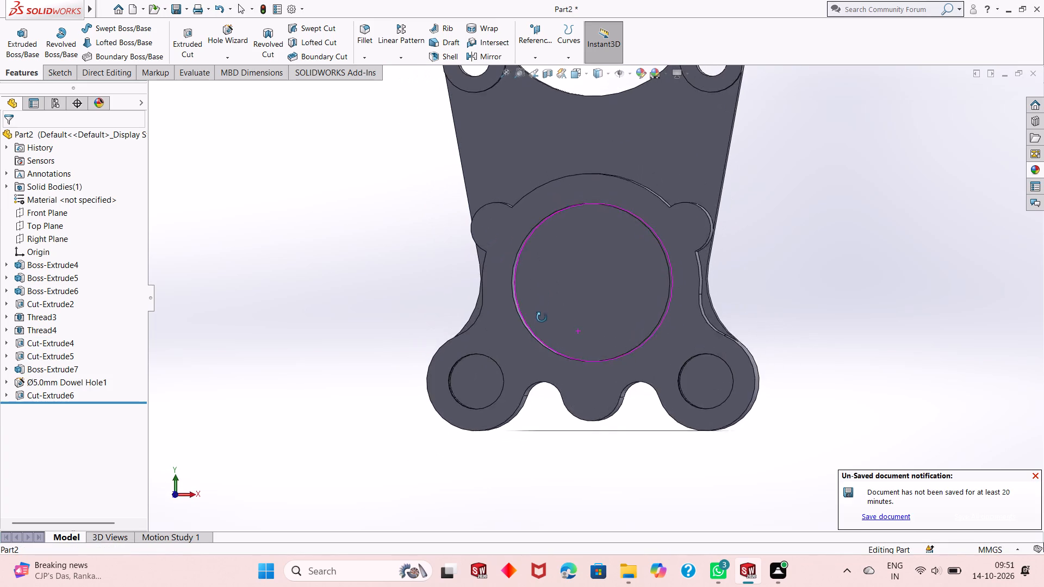
pyautogui.moveTo(542, 317); pyautogui.dragTo(548, 337, button='middle')
pyautogui.moveTo(552, 307); pyautogui.dragTo(527, 298, button='middle')
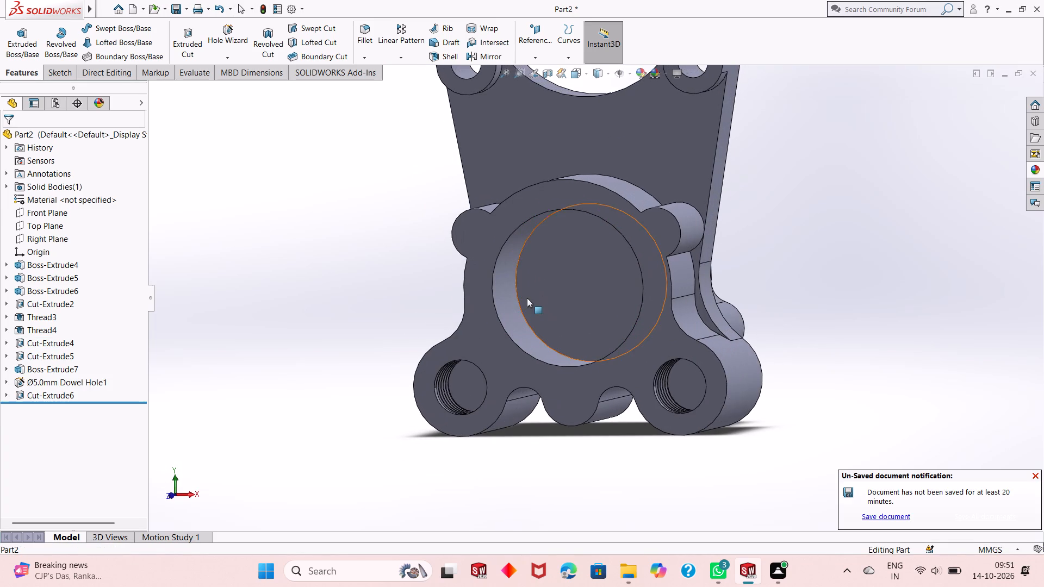
pyautogui.click(223, 29)
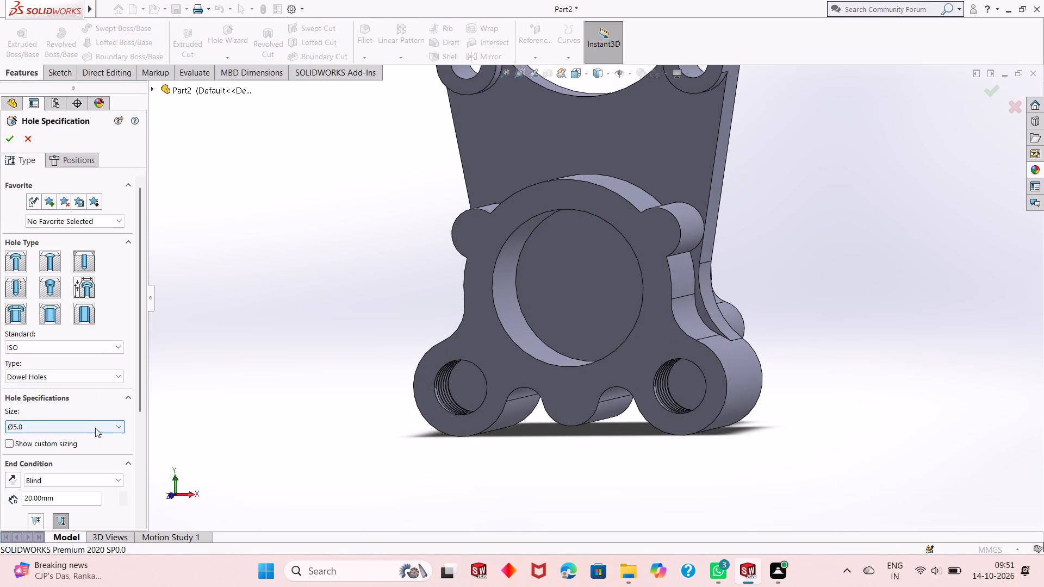
pyautogui.click(95, 428)
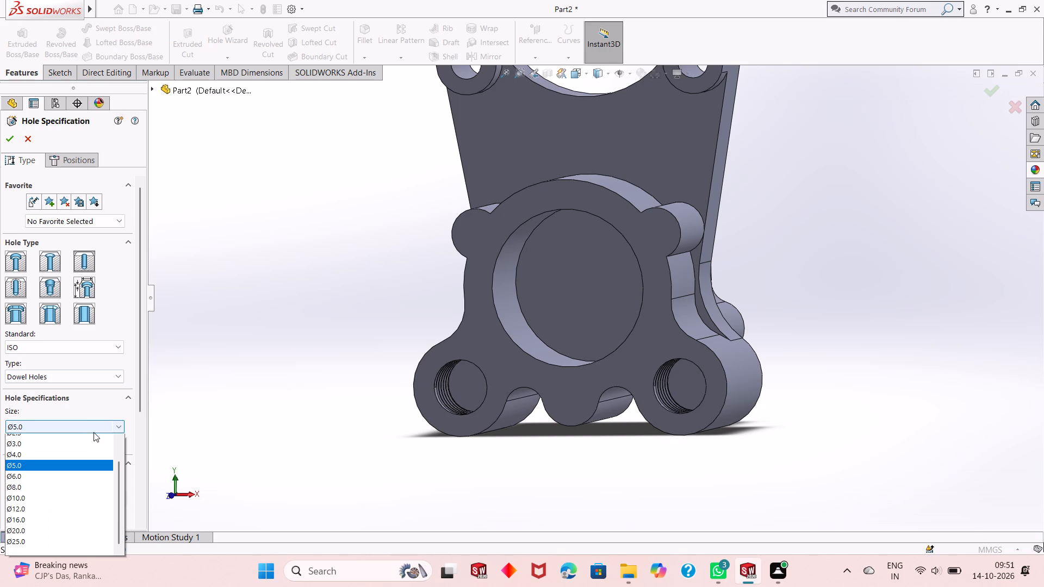
pyautogui.press('5')
pyautogui.press('Return')
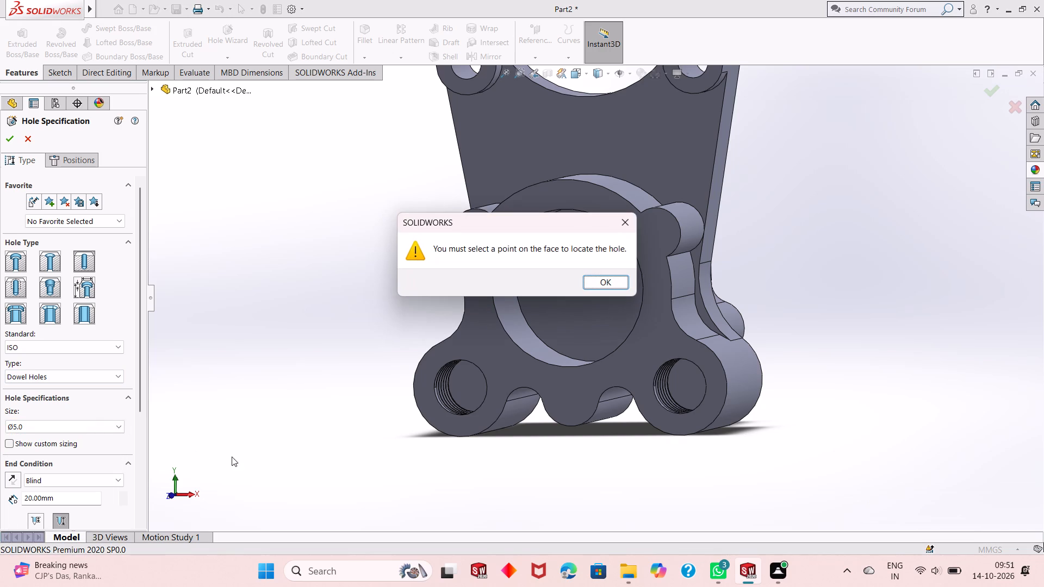
pyautogui.click(613, 217)
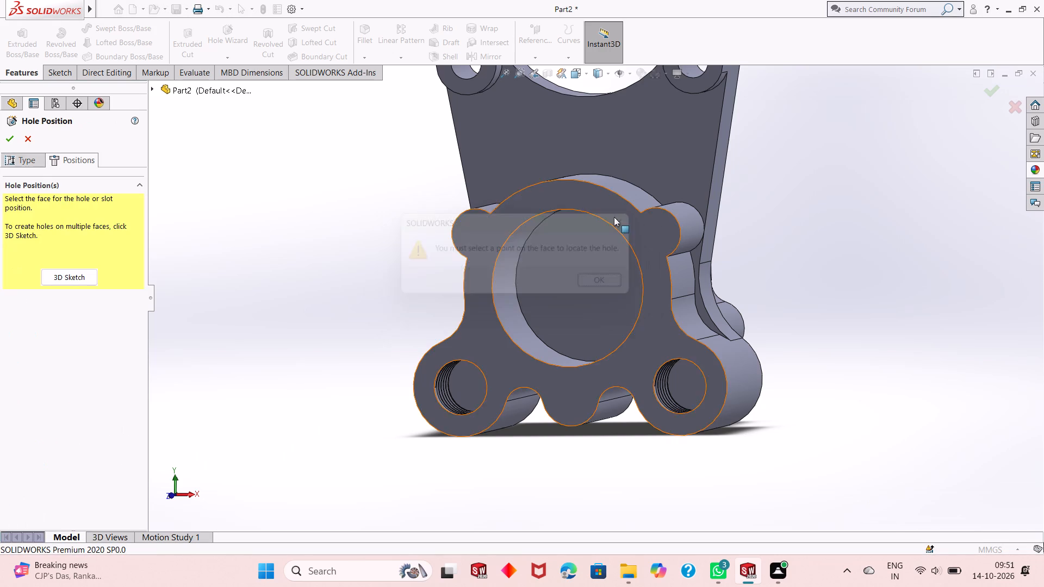
pyautogui.click(22, 160)
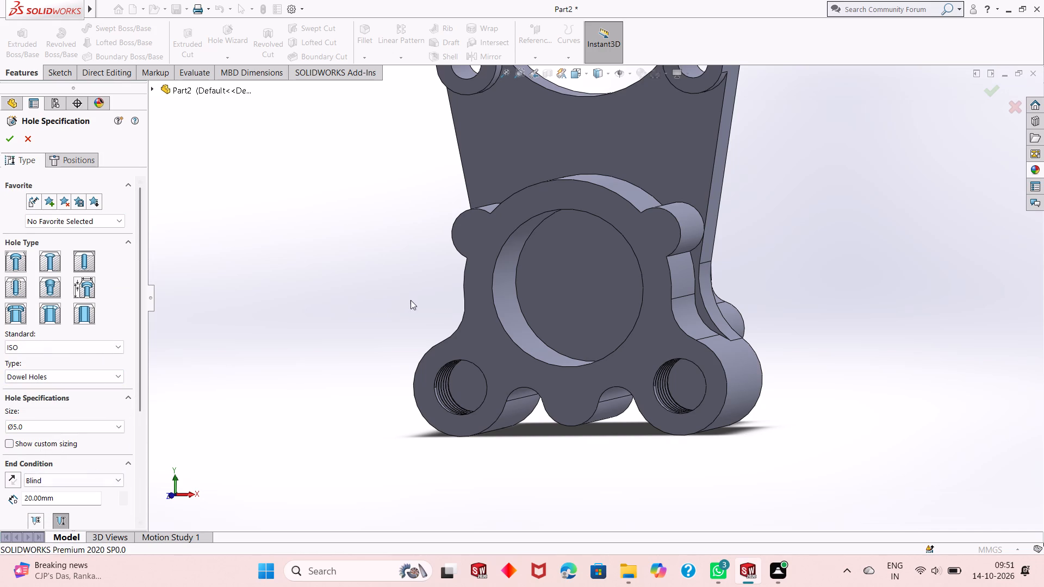
pyautogui.click(92, 163)
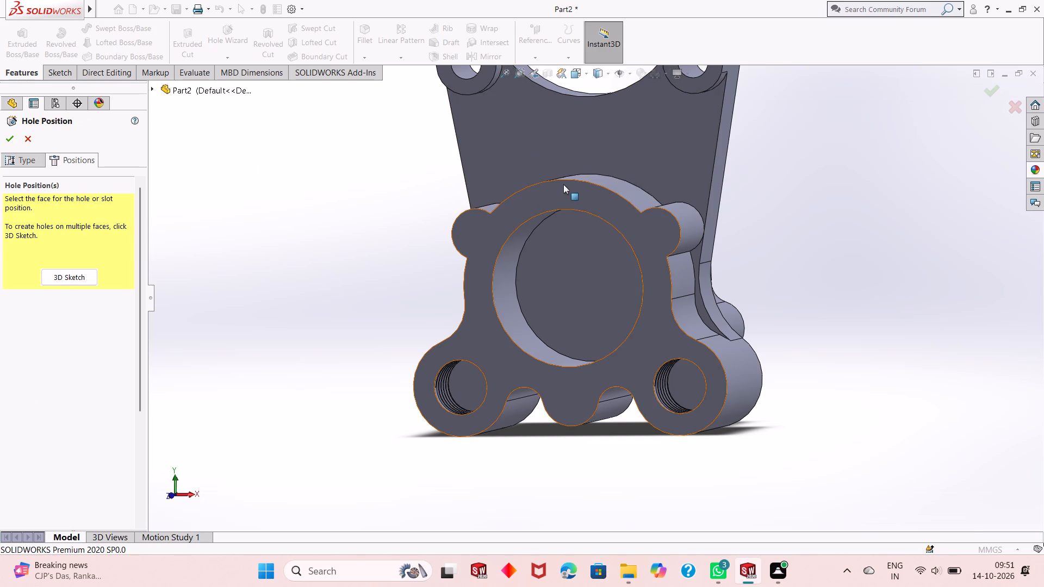
pyautogui.click(569, 195)
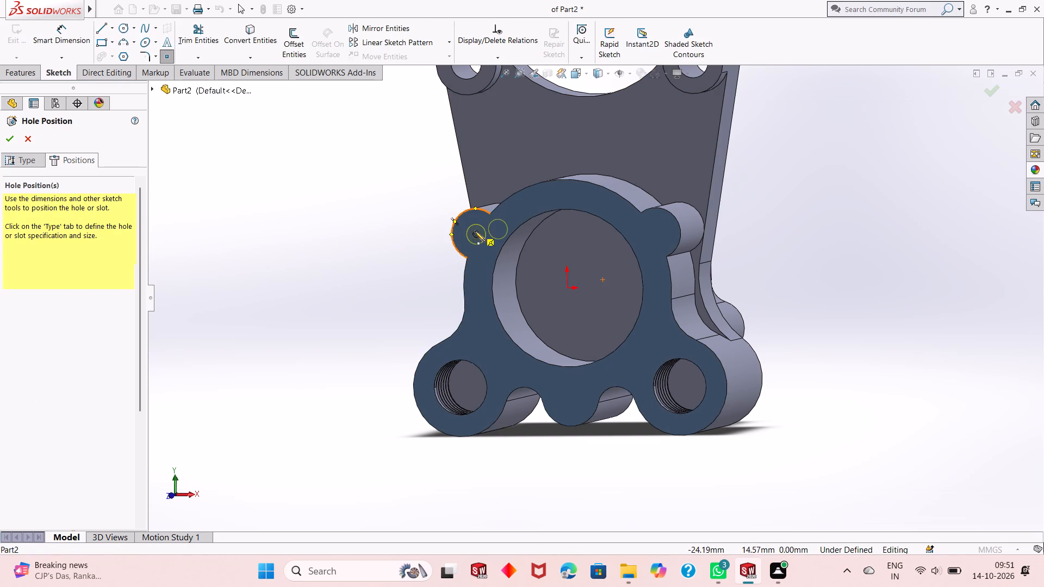
pyautogui.click(475, 233)
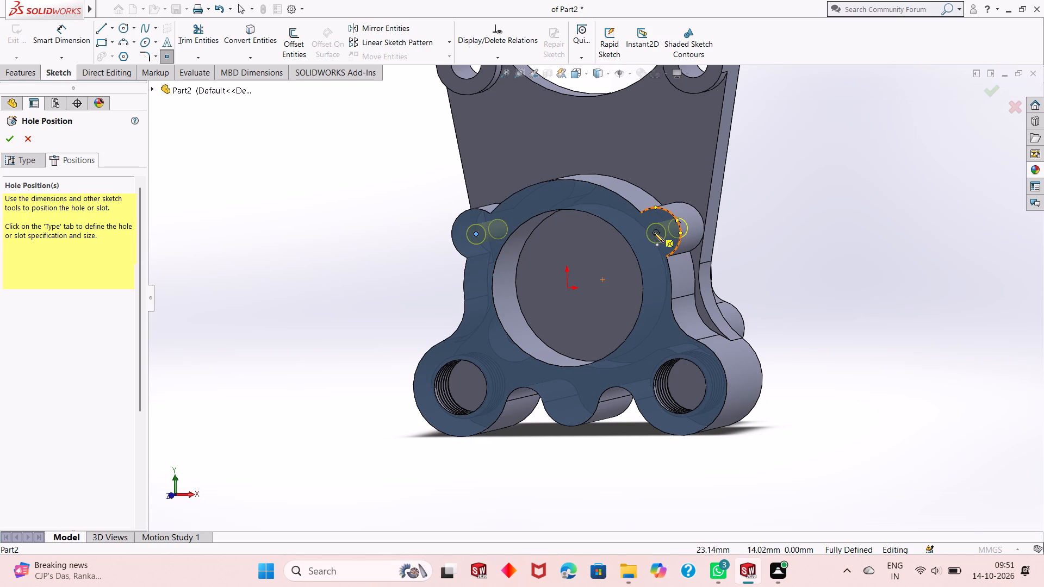
pyautogui.click(654, 232)
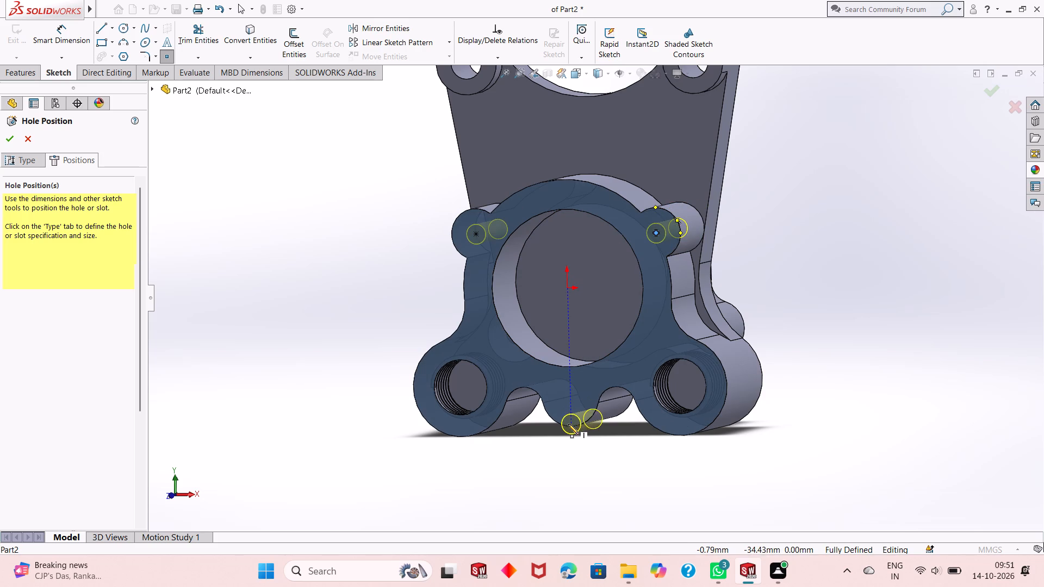
pyautogui.click(570, 396)
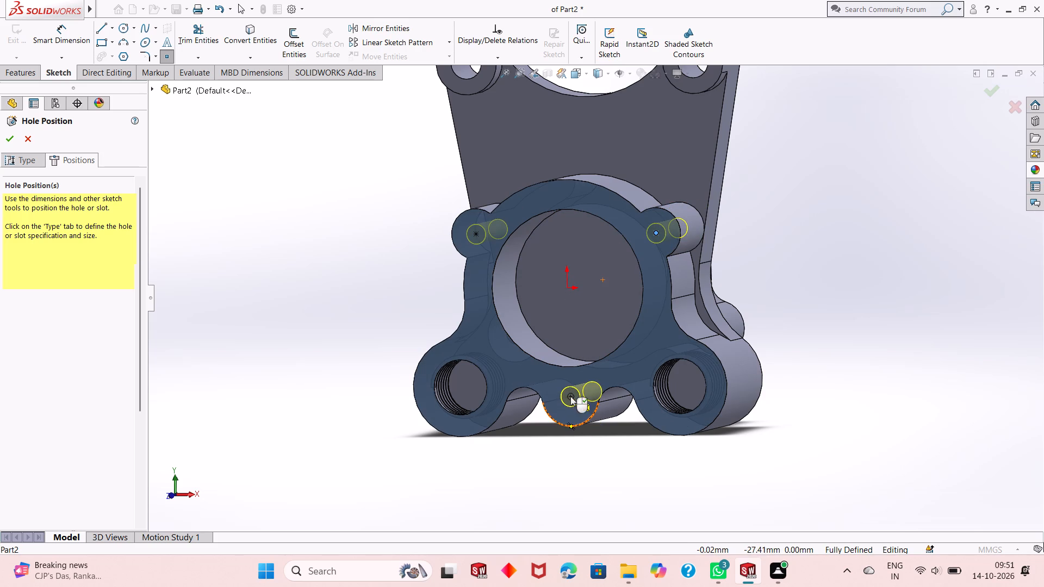
pyautogui.click(7, 142)
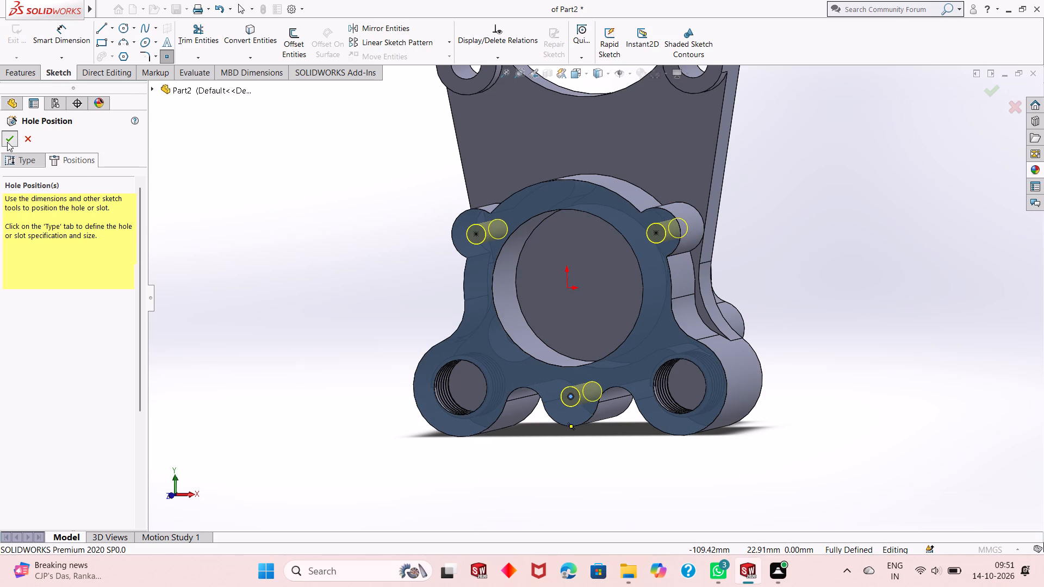
# Add a Metric Die M10x1.0 thread, blind 20 mm with the Extrude thread method, to the upper-left lobe hole on the large-bore side.
pyautogui.click(301, 245)
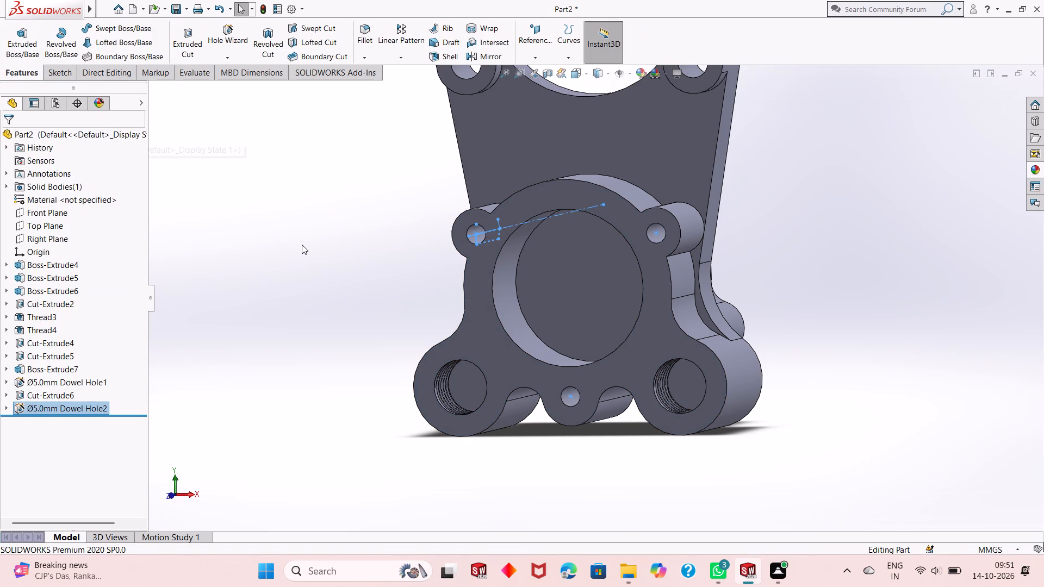
pyautogui.moveTo(354, 246); pyautogui.dragTo(394, 214, button='middle')
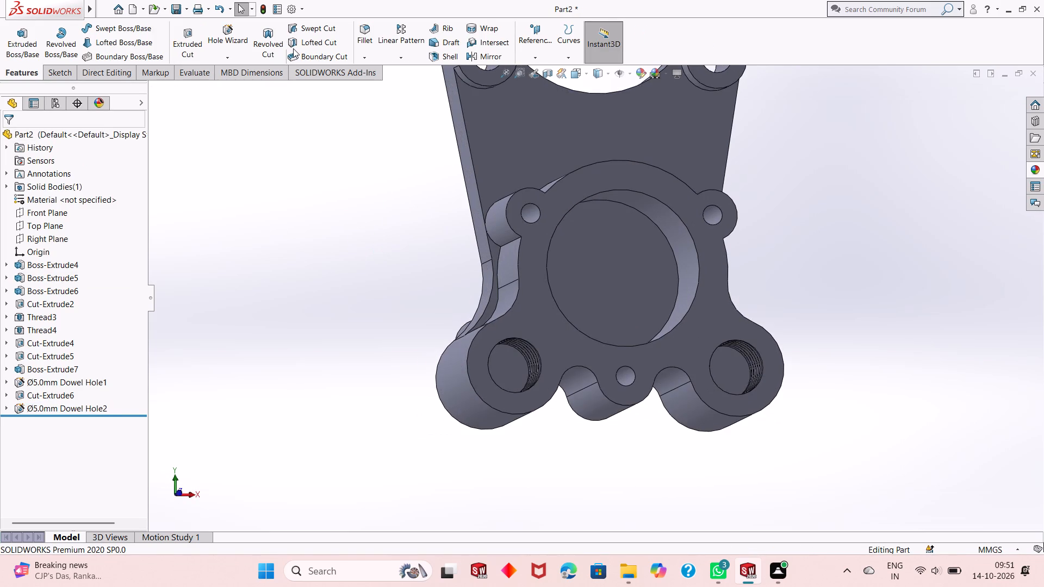
pyautogui.click(223, 60)
pyautogui.click(231, 95)
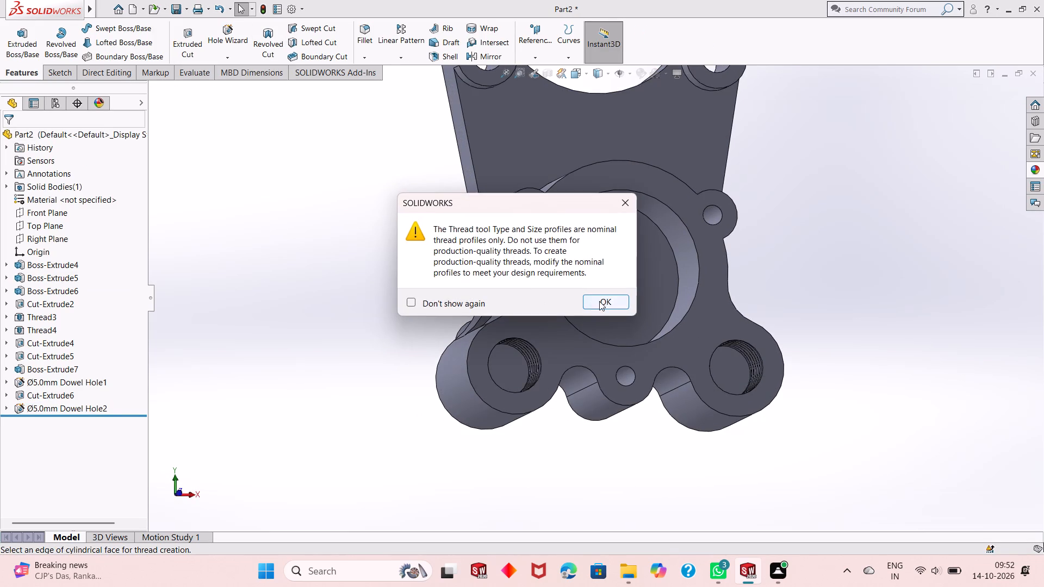
pyautogui.click(604, 304)
pyautogui.scroll(-1, 495, 257)
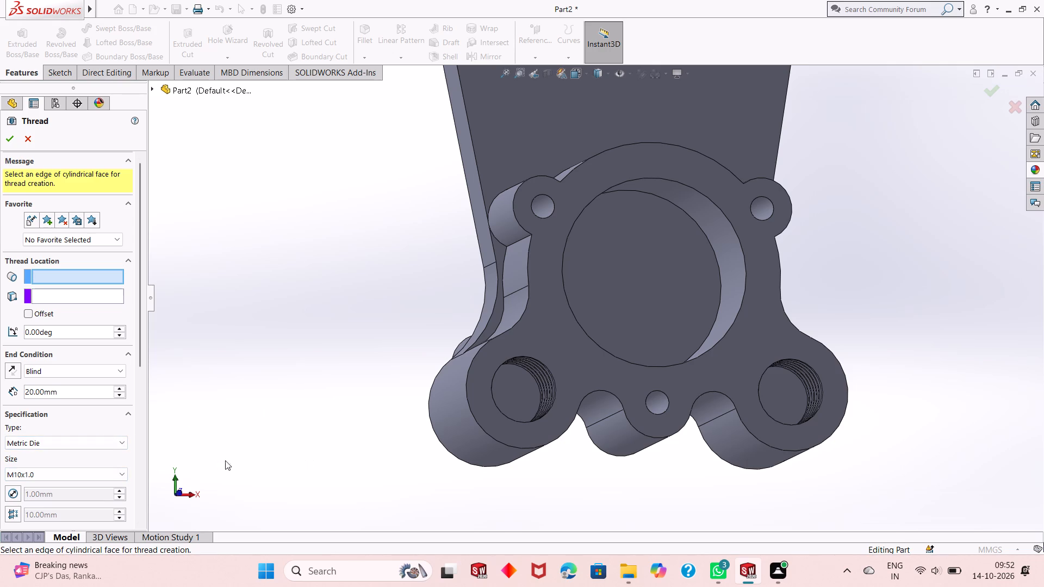
pyautogui.moveTo(504, 281); pyautogui.dragTo(510, 332, button='middle')
pyautogui.moveTo(505, 282); pyautogui.dragTo(505, 340, button='middle')
pyautogui.scroll(-1, 505, 340)
pyautogui.scroll(3, 505, 340)
pyautogui.moveTo(524, 296); pyautogui.dragTo(524, 235, button='middle')
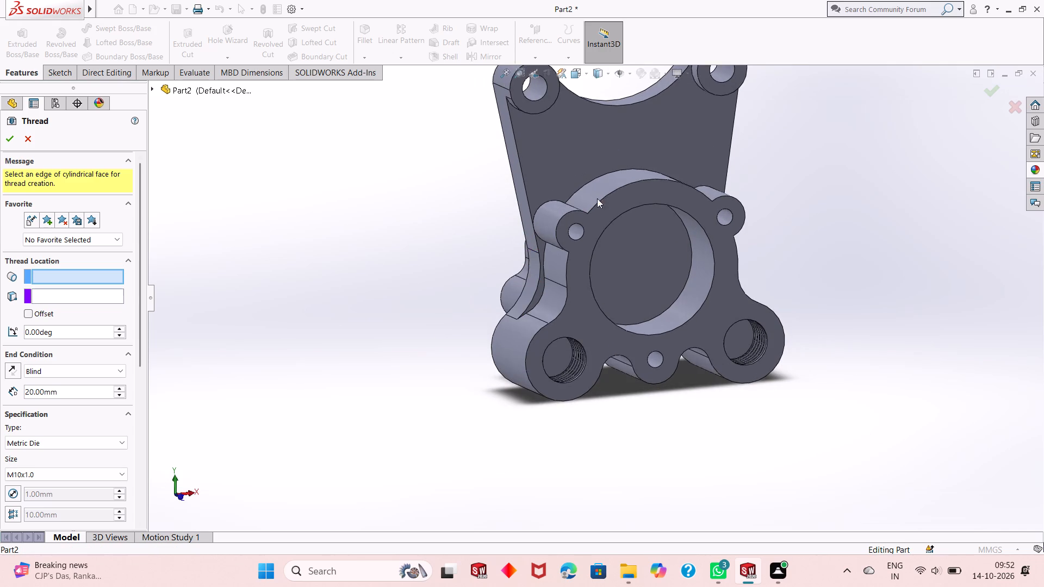
pyautogui.scroll(-2, 615, 203)
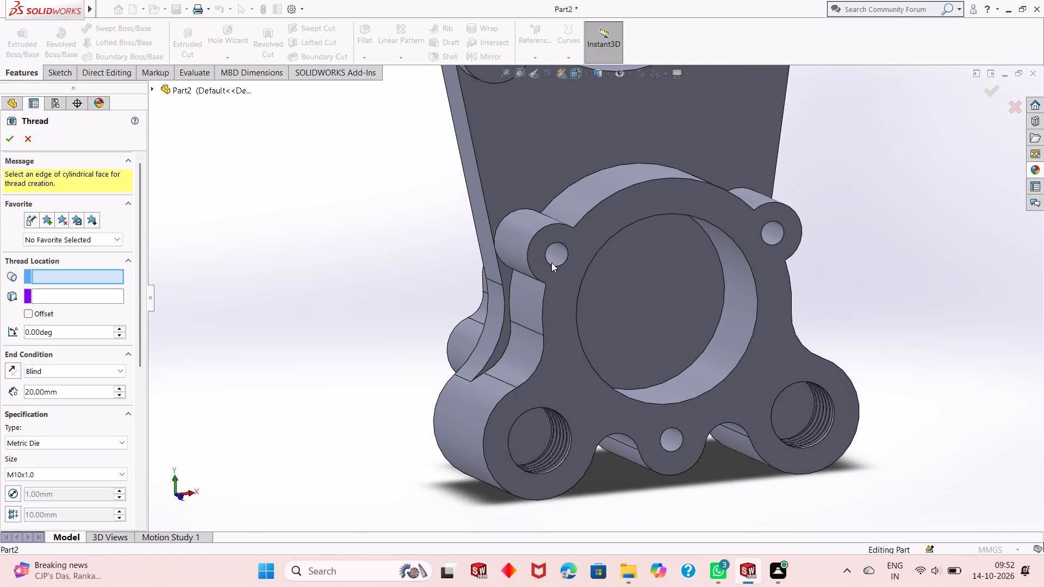
pyautogui.click(551, 265)
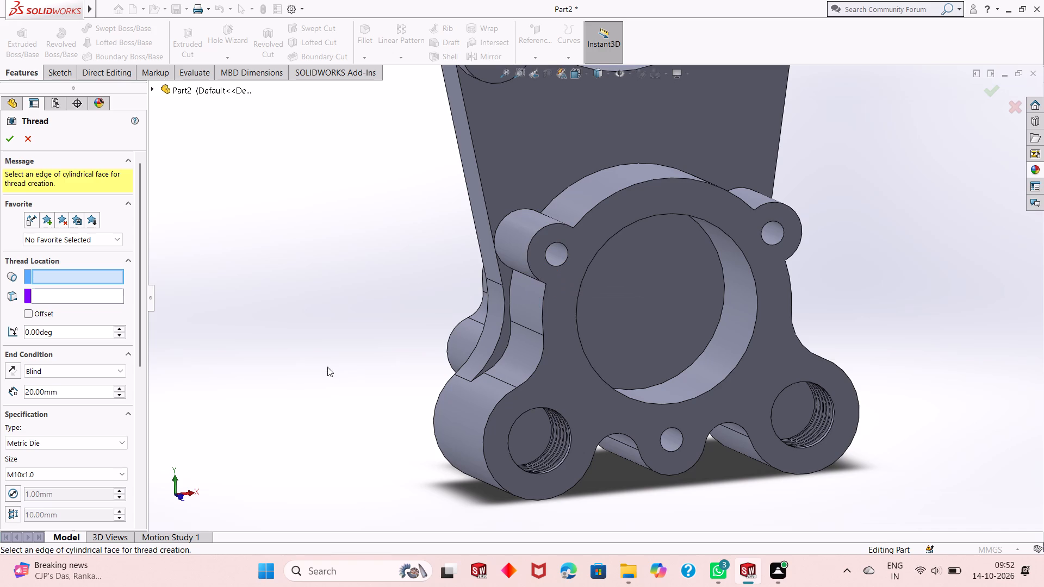
pyautogui.click(554, 265)
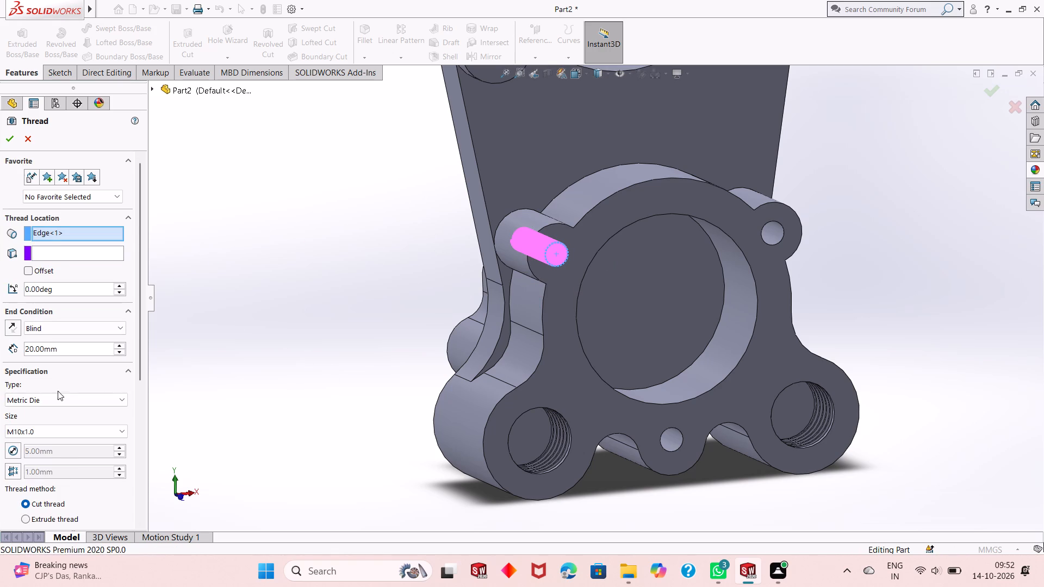
pyautogui.click(79, 517)
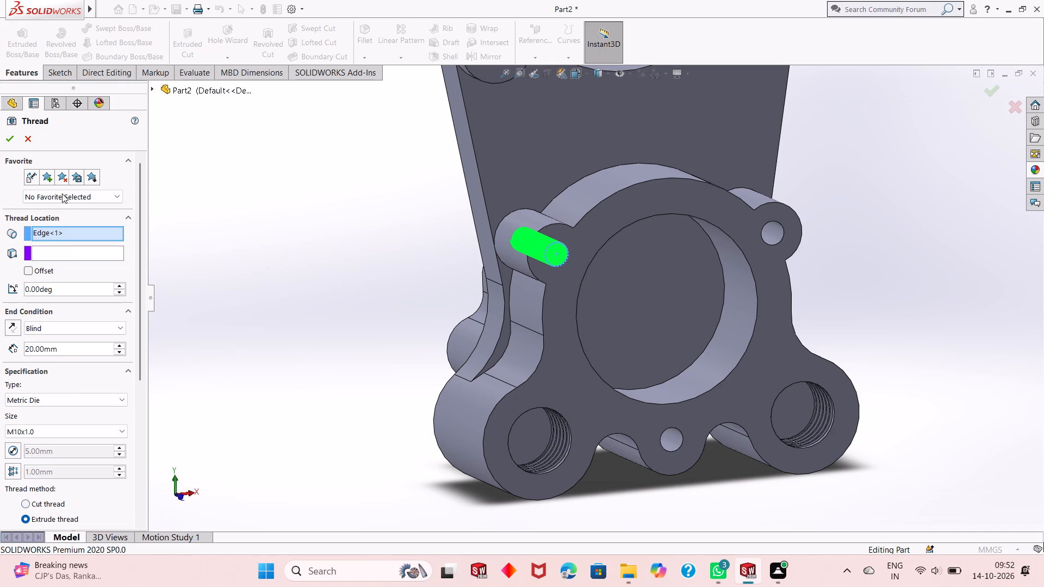
pyautogui.click(9, 139)
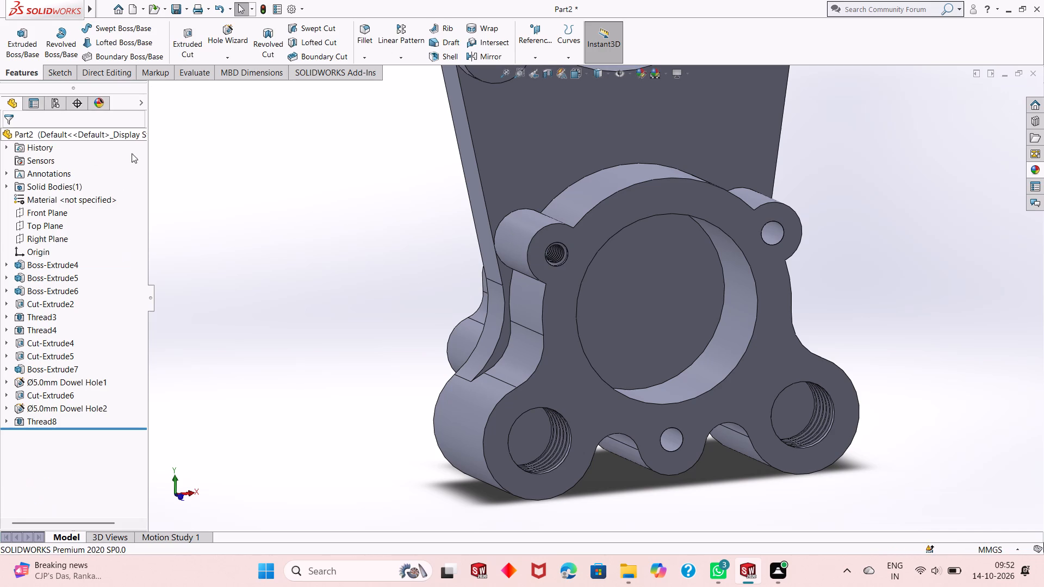
# Add a Metric Die M10x1.0 thread, blind 20 mm with the Extrude thread method, to the upper-right lobe hole.
pyautogui.click(246, 58)
pyautogui.click(252, 100)
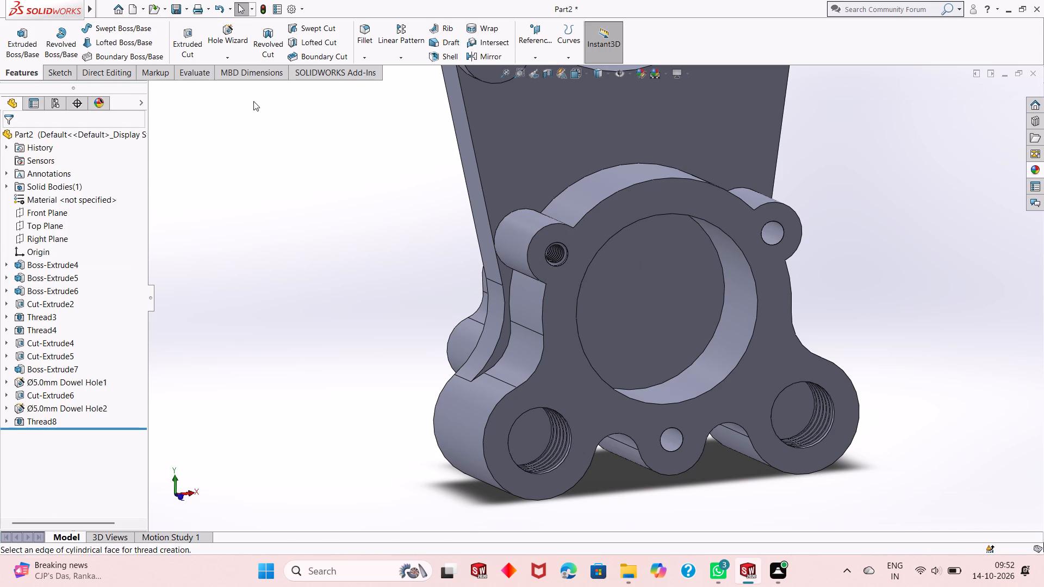
pyautogui.click(598, 297)
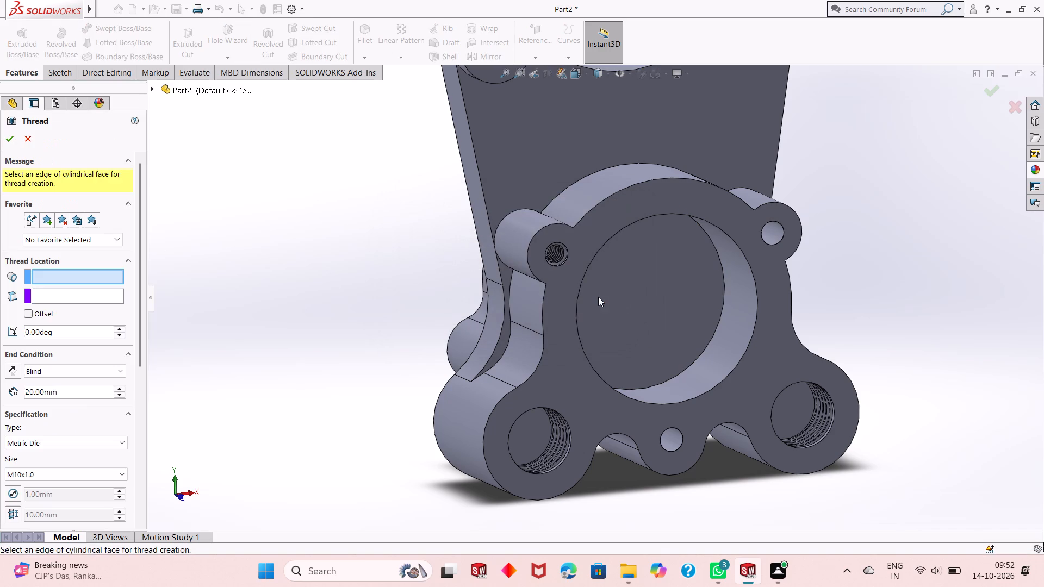
pyautogui.click(773, 246)
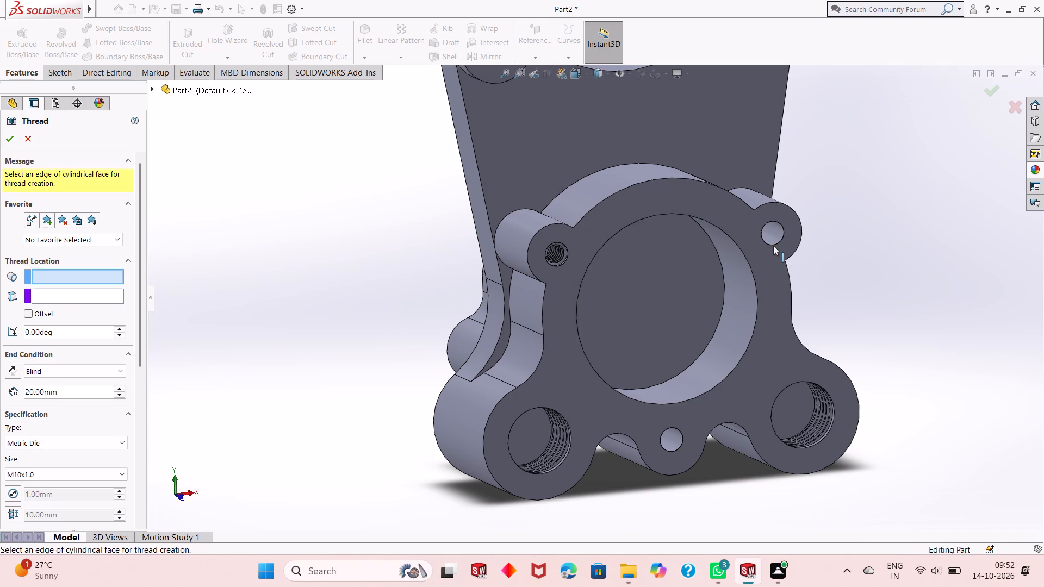
pyautogui.click(779, 241)
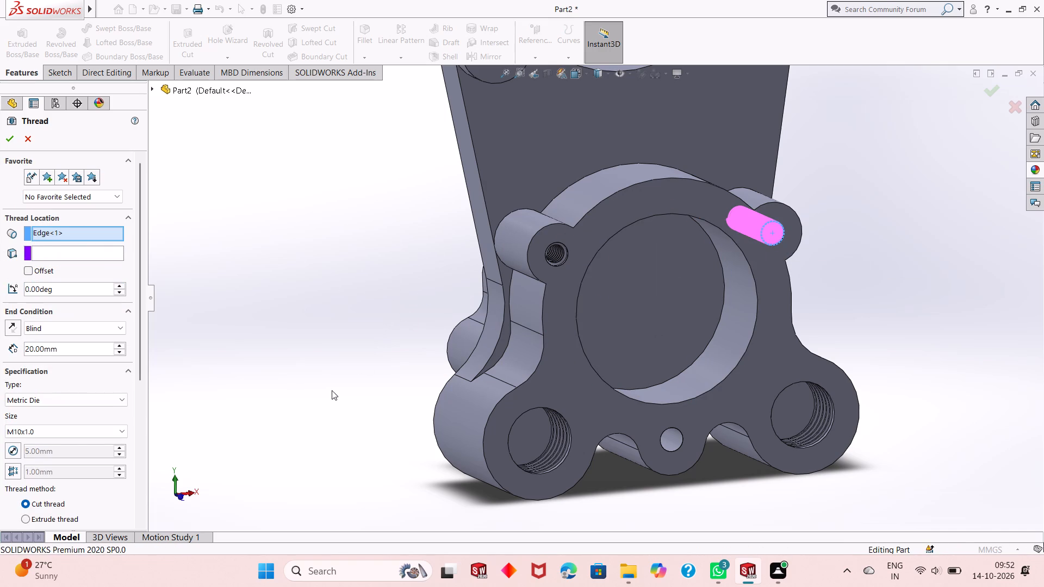
pyautogui.click(59, 519)
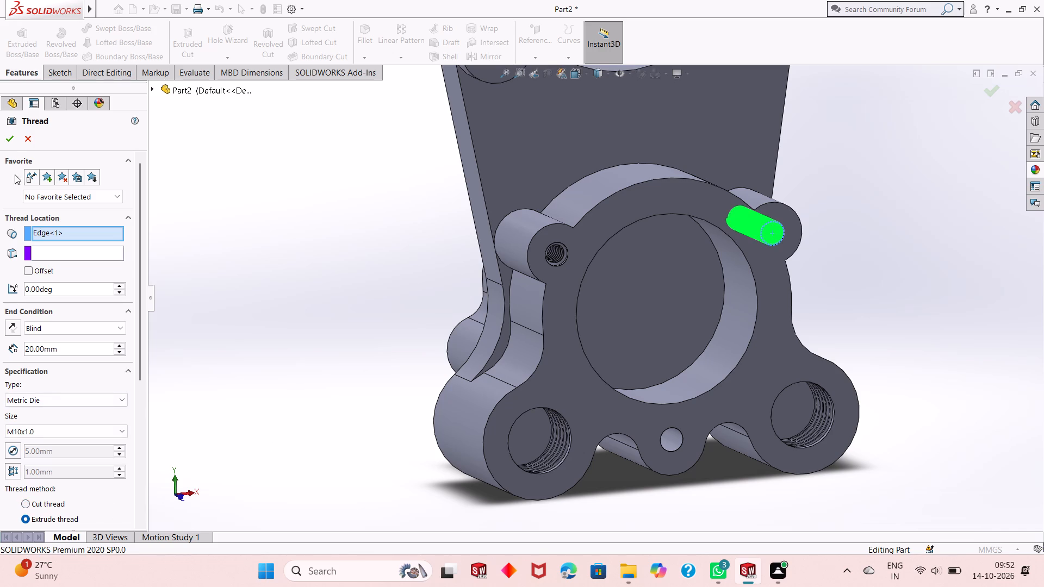
pyautogui.click(8, 139)
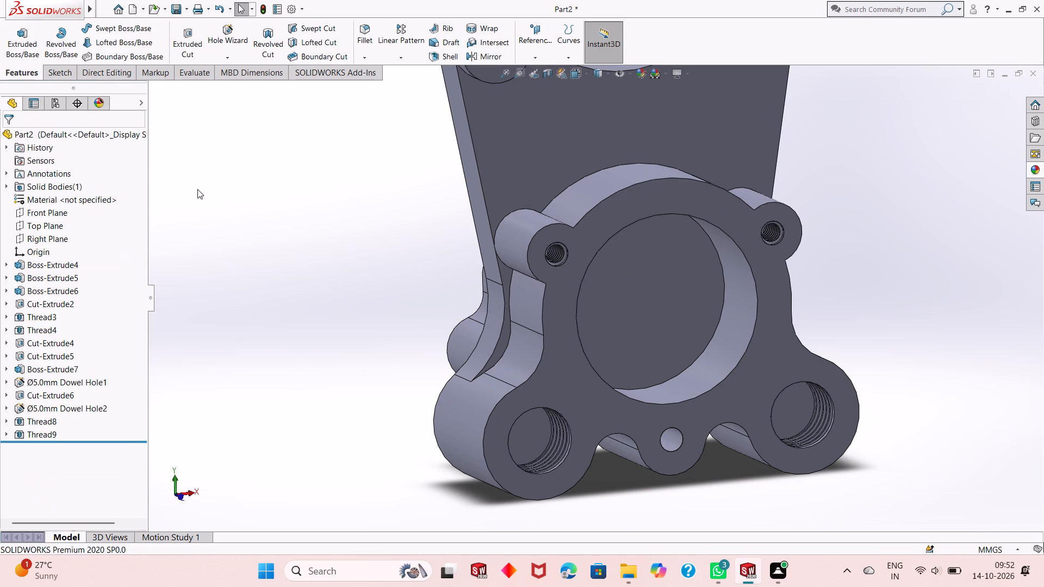
# Add a Metric Die M10x1.0 thread, blind 20 mm with the Extrude thread method, to the bottom-middle lobe hole.
pyautogui.click(240, 58)
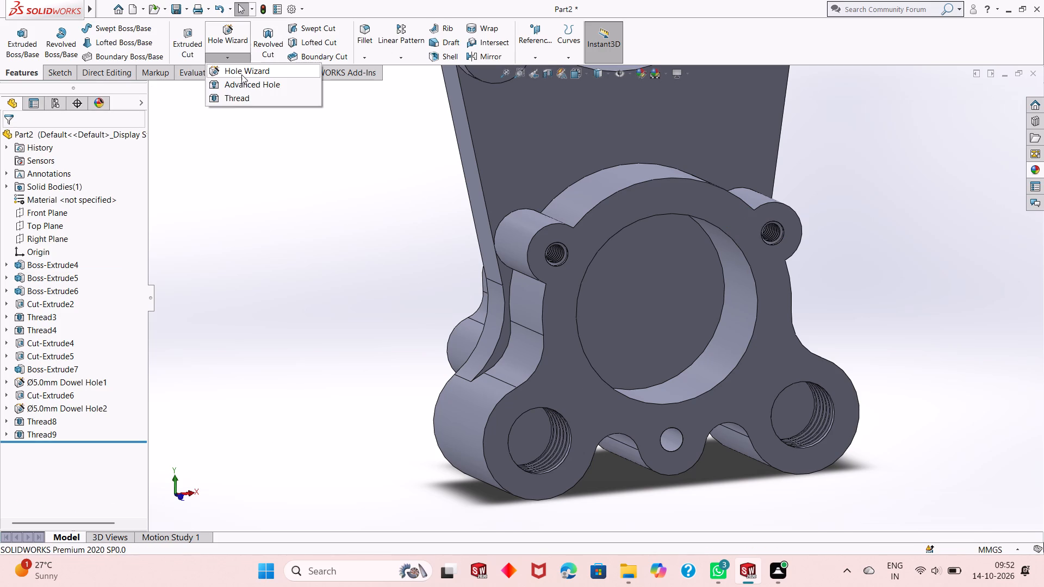
pyautogui.click(249, 101)
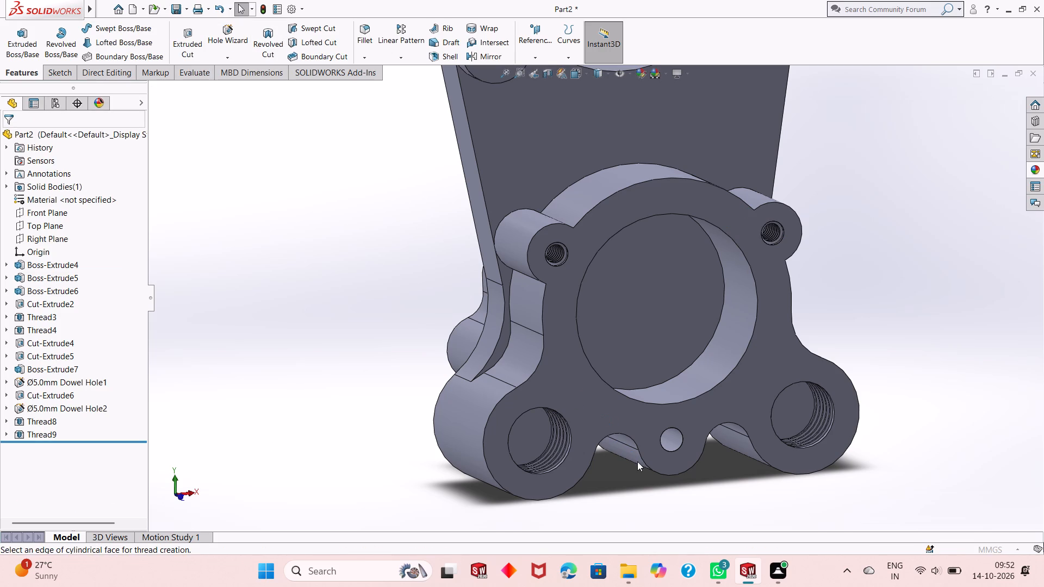
pyautogui.click(607, 304)
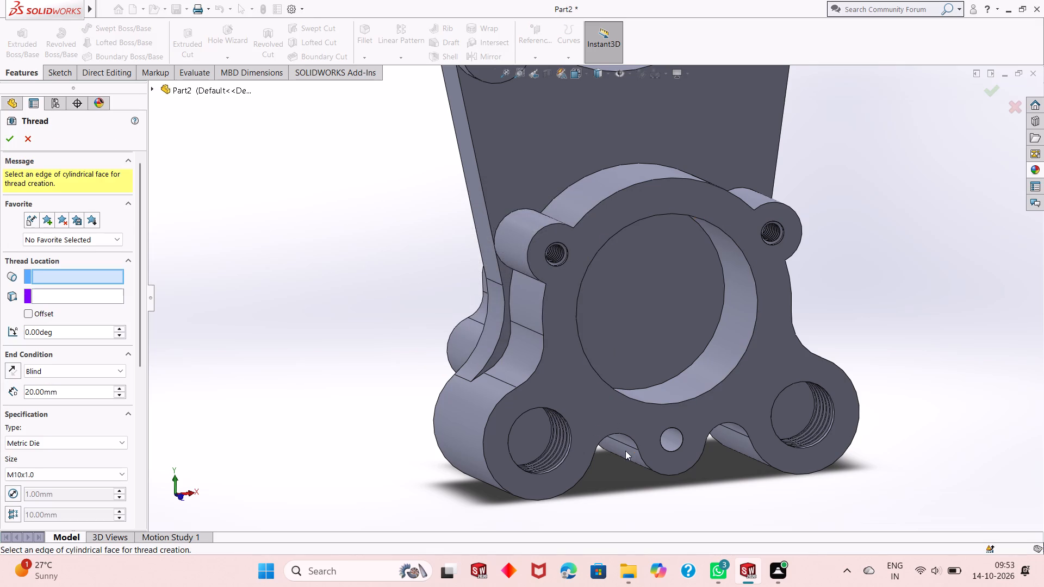
pyautogui.click(669, 453)
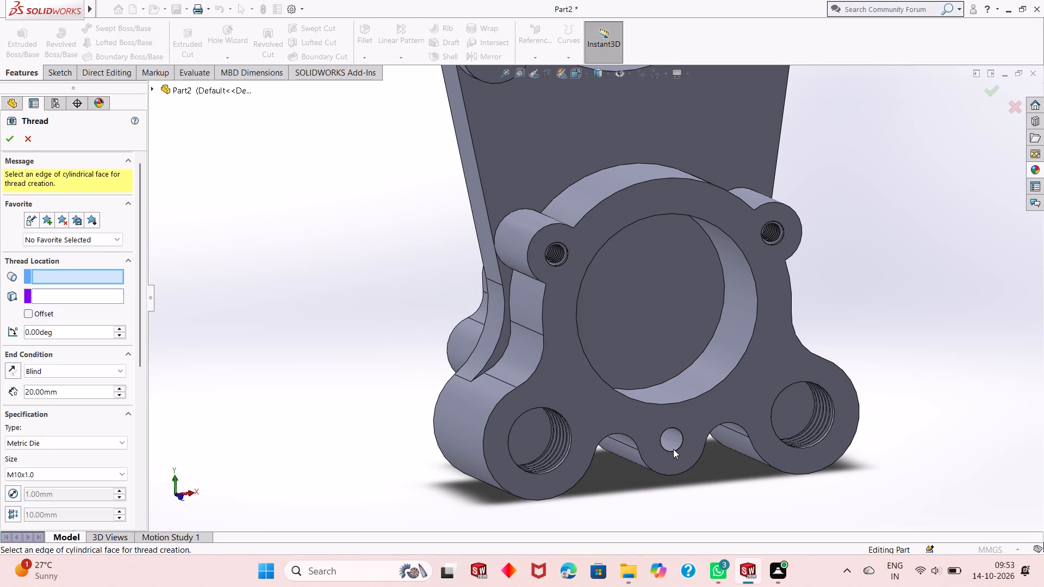
pyautogui.click(673, 450)
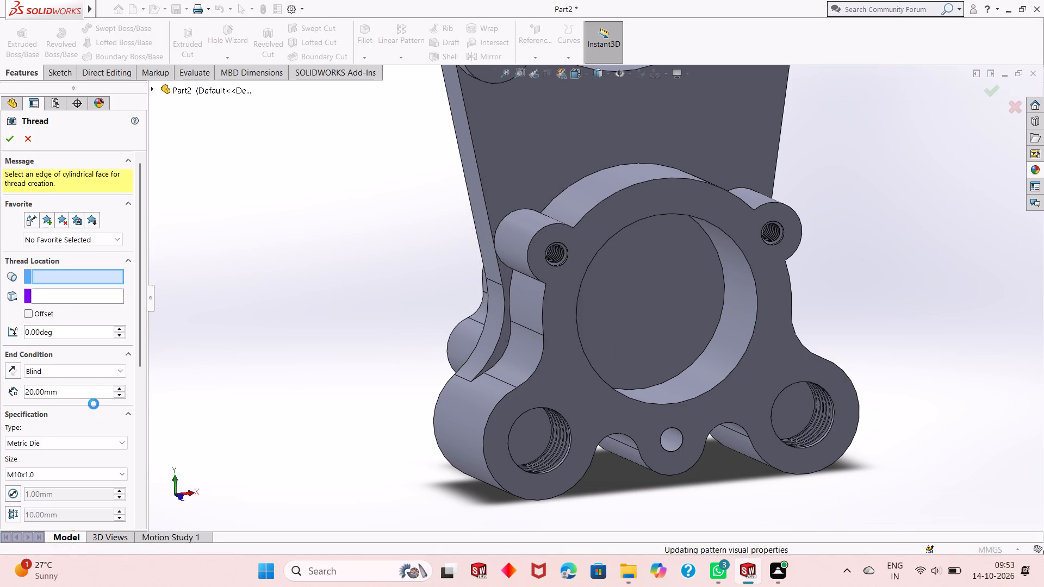
pyautogui.click(57, 519)
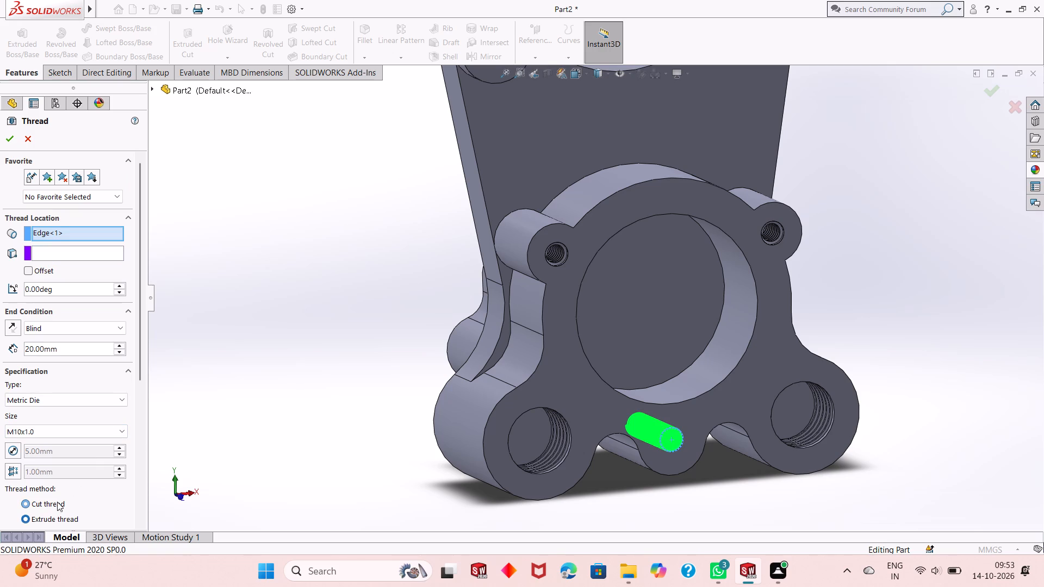
pyautogui.click(10, 139)
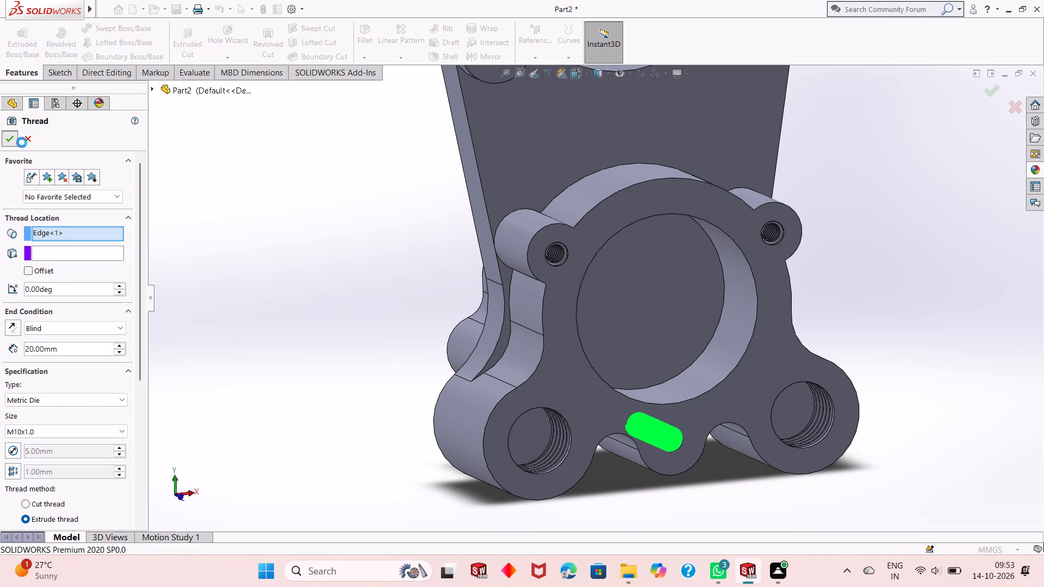
# Examine the bores and the bottom-middle threaded hole in a section view cut along the Right Plane.
pyautogui.moveTo(588, 391); pyautogui.dragTo(532, 406, button='middle')
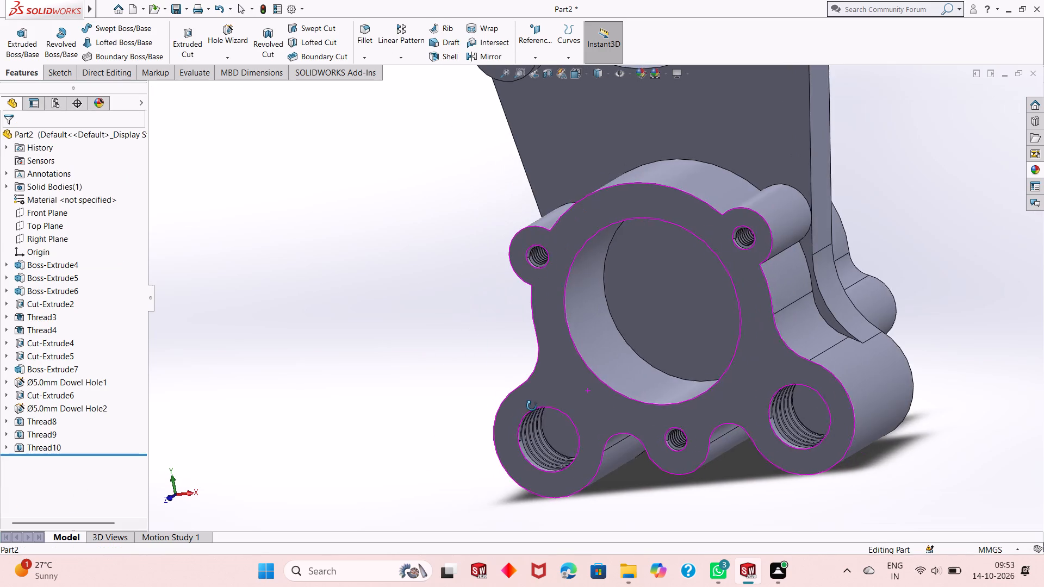
pyautogui.moveTo(532, 406); pyautogui.dragTo(612, 361, button='middle')
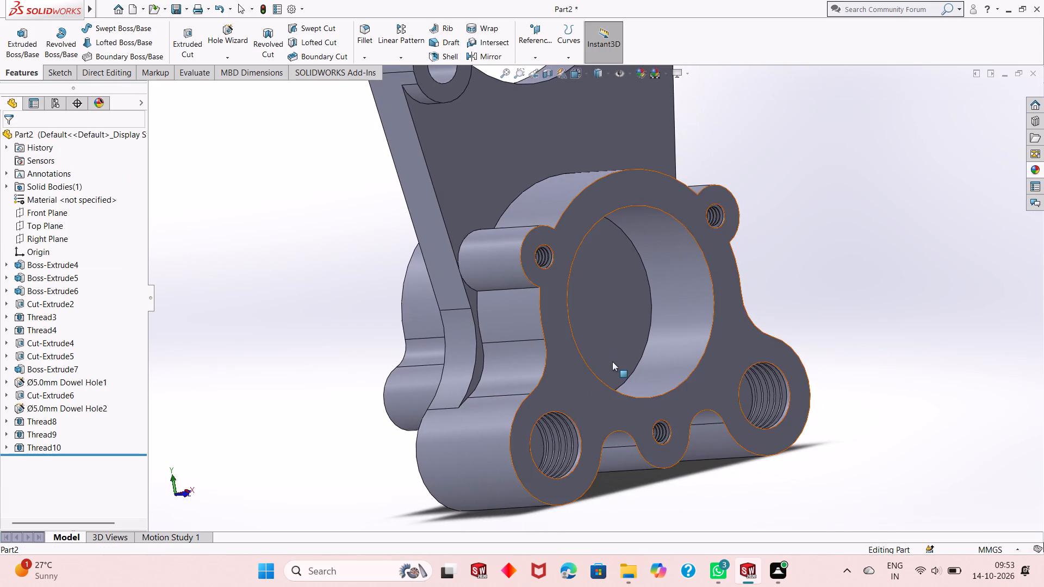
pyautogui.scroll(1, 612, 361)
pyautogui.click(549, 72)
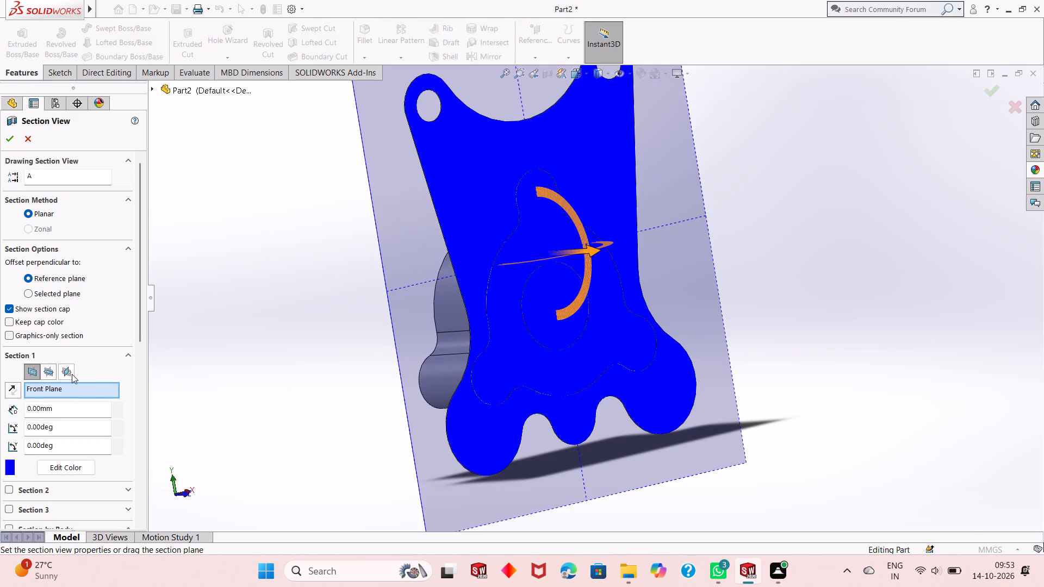
pyautogui.click(72, 374)
pyautogui.moveTo(209, 369); pyautogui.dragTo(252, 350, button='middle')
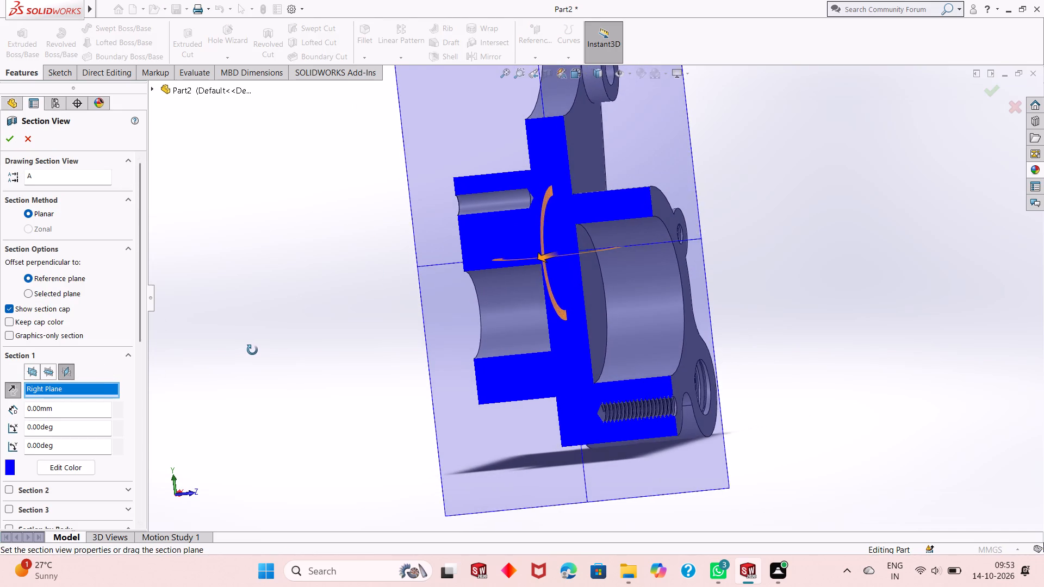
pyautogui.moveTo(252, 350); pyautogui.dragTo(281, 343, button='middle')
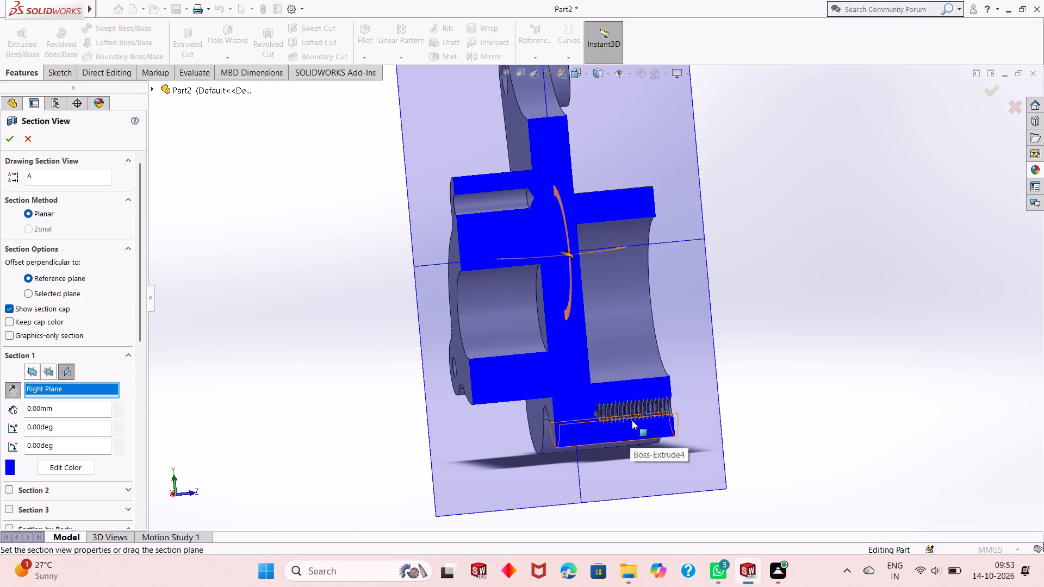
pyautogui.scroll(1, 591, 336)
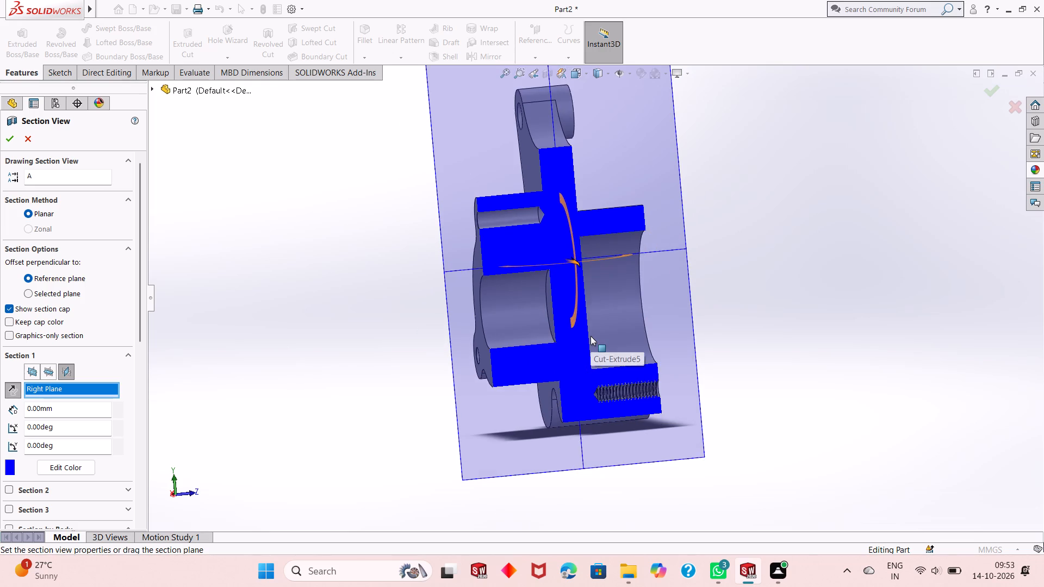
pyautogui.scroll(1, 591, 336)
pyautogui.moveTo(600, 336); pyautogui.dragTo(584, 335, button='middle')
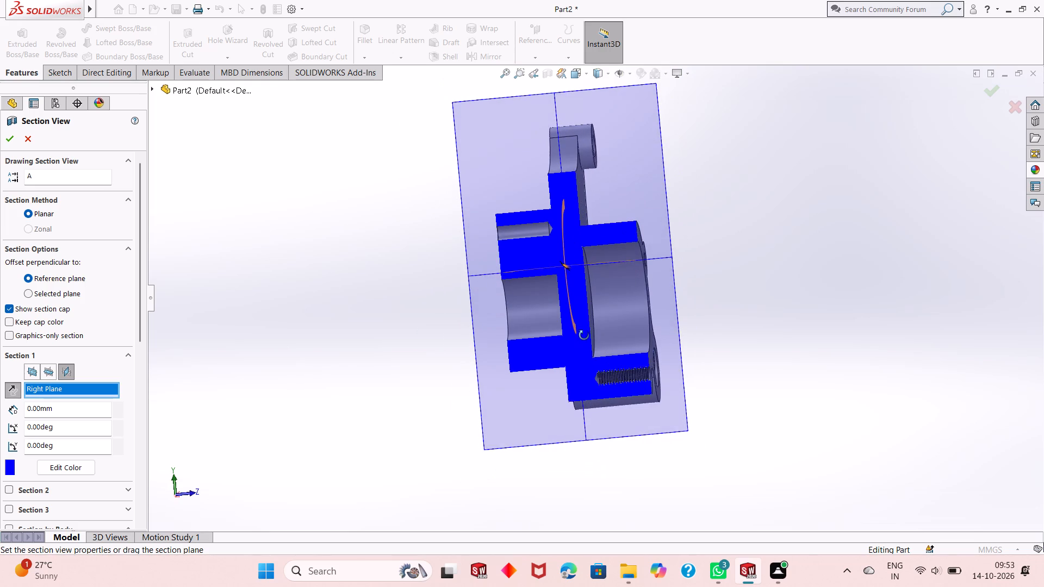
pyautogui.moveTo(584, 335); pyautogui.dragTo(586, 352, button='middle')
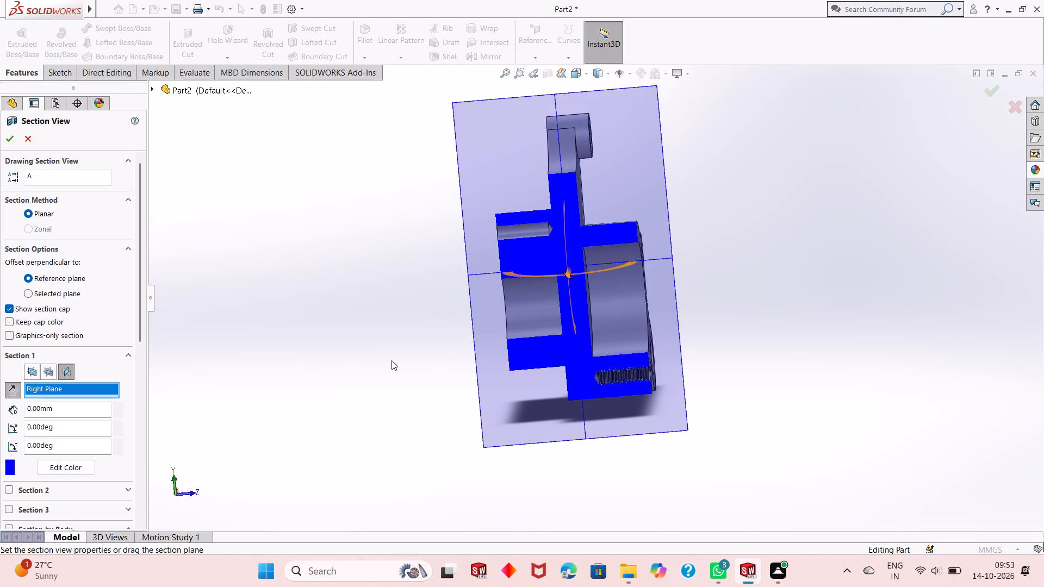
pyautogui.press('Escape')
# Sketch a circle about 16 mm in diameter on the large bore's floor, centred on the origin.
pyautogui.moveTo(390, 360); pyautogui.dragTo(364, 367, button='middle')
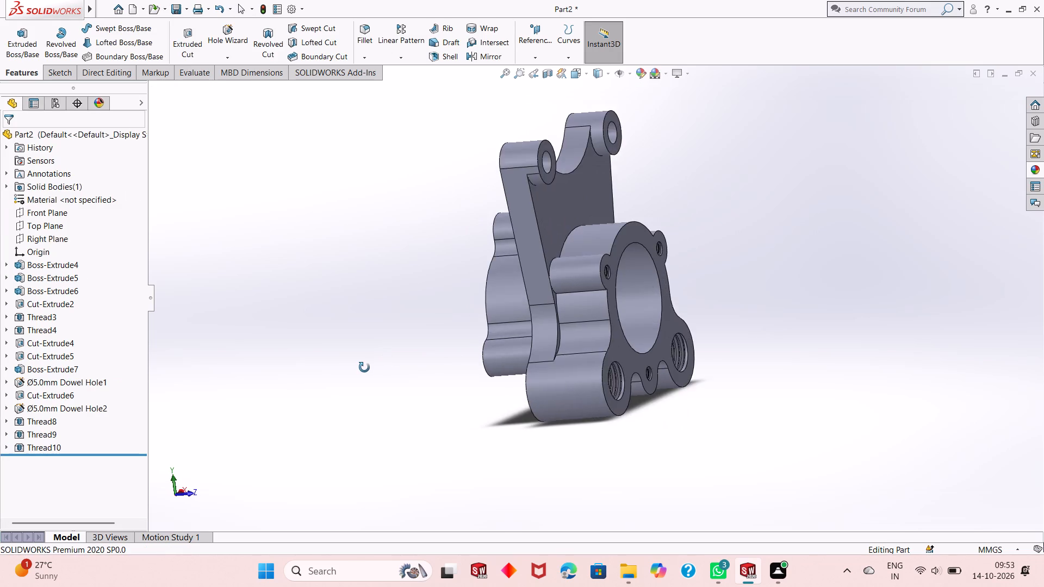
pyautogui.moveTo(364, 367); pyautogui.dragTo(319, 380, button='middle')
pyautogui.click(613, 298)
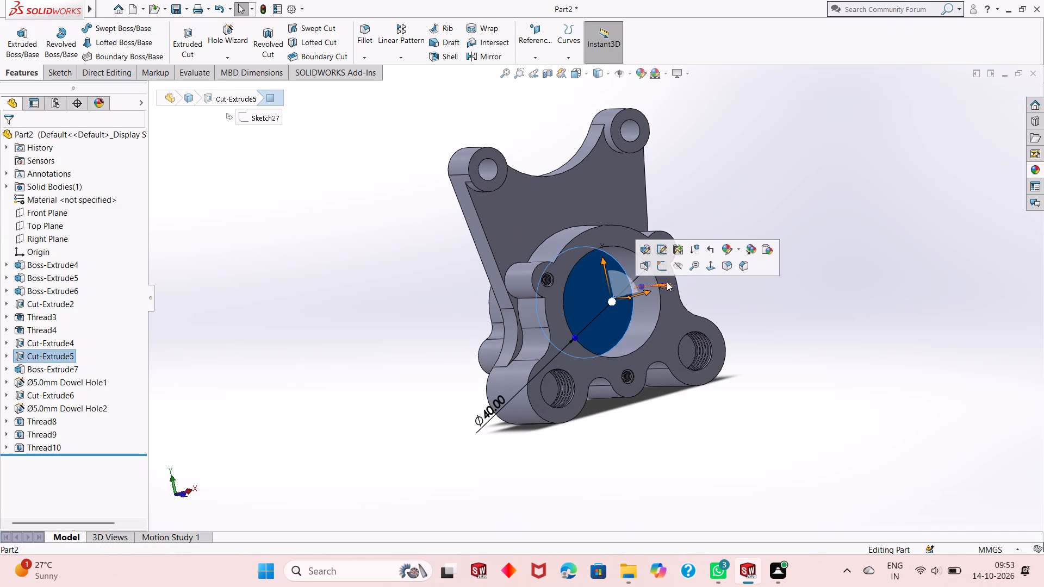
pyautogui.click(665, 266)
pyautogui.hotkey('ctrl', '8')
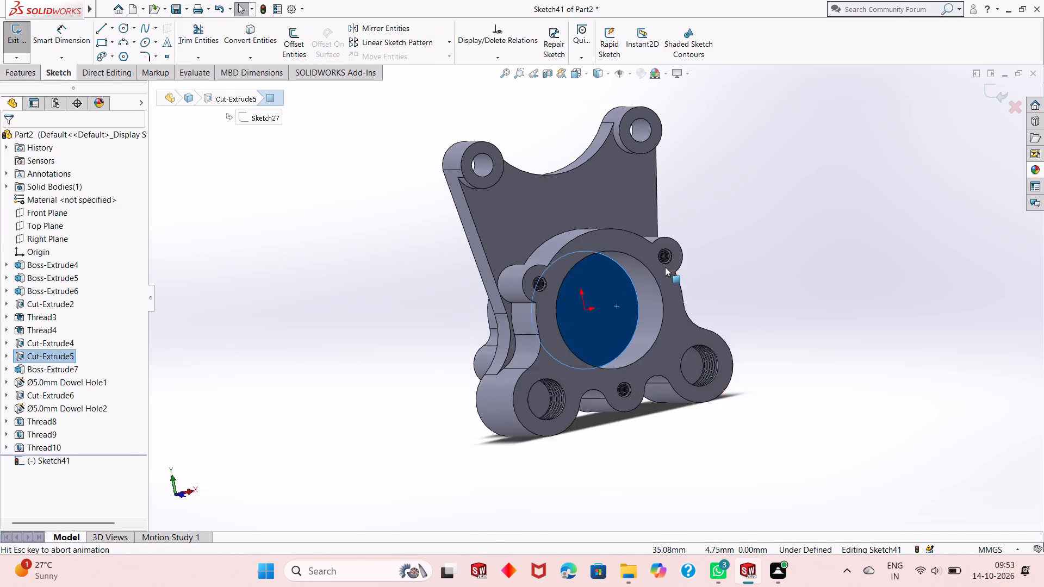
pyautogui.press('Escape')
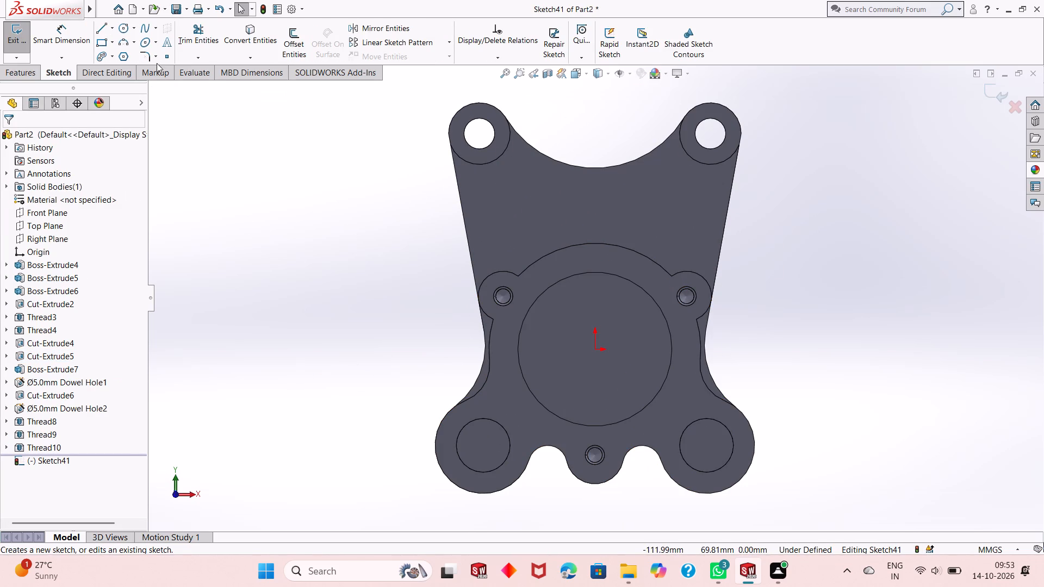
pyautogui.click(122, 29)
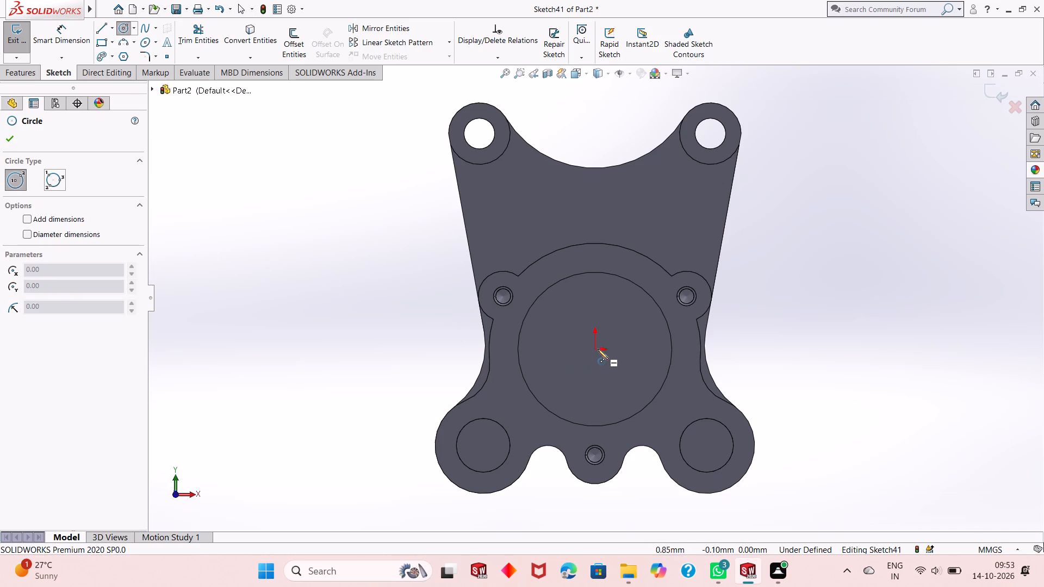
pyautogui.click(595, 348)
pyautogui.click(610, 322)
pyautogui.rightClick(317, 274)
pyautogui.click(348, 277)
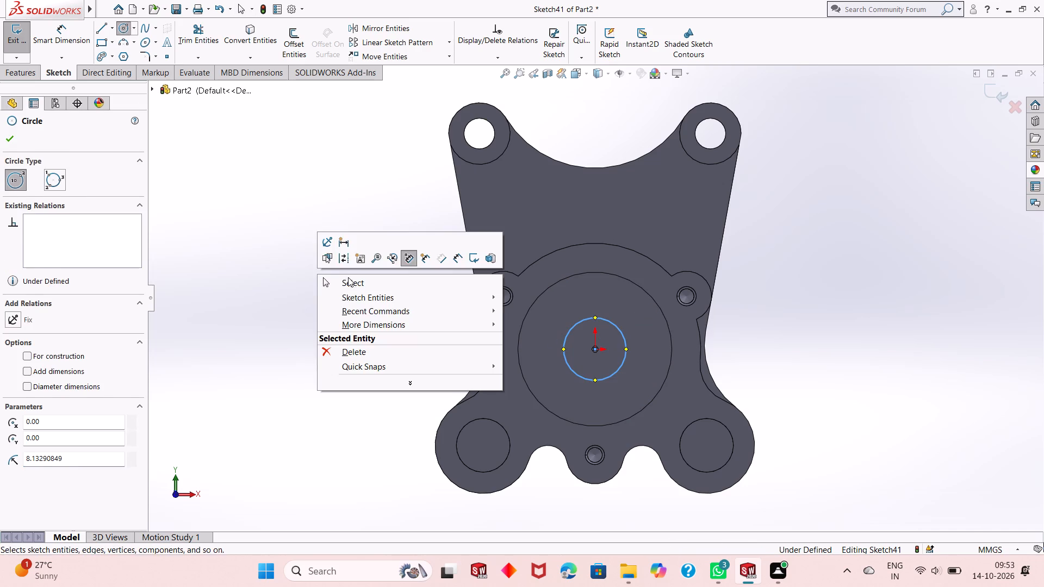
# Dimension the circle's diameter as 12 mm.
pyautogui.click(67, 40)
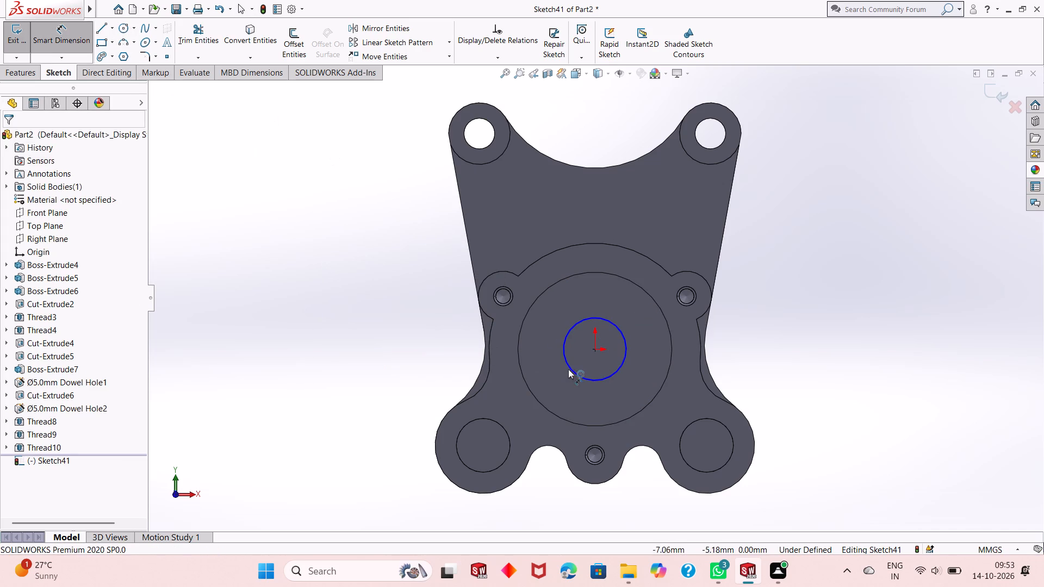
pyautogui.click(575, 369)
pyautogui.click(568, 365)
pyautogui.click(370, 405)
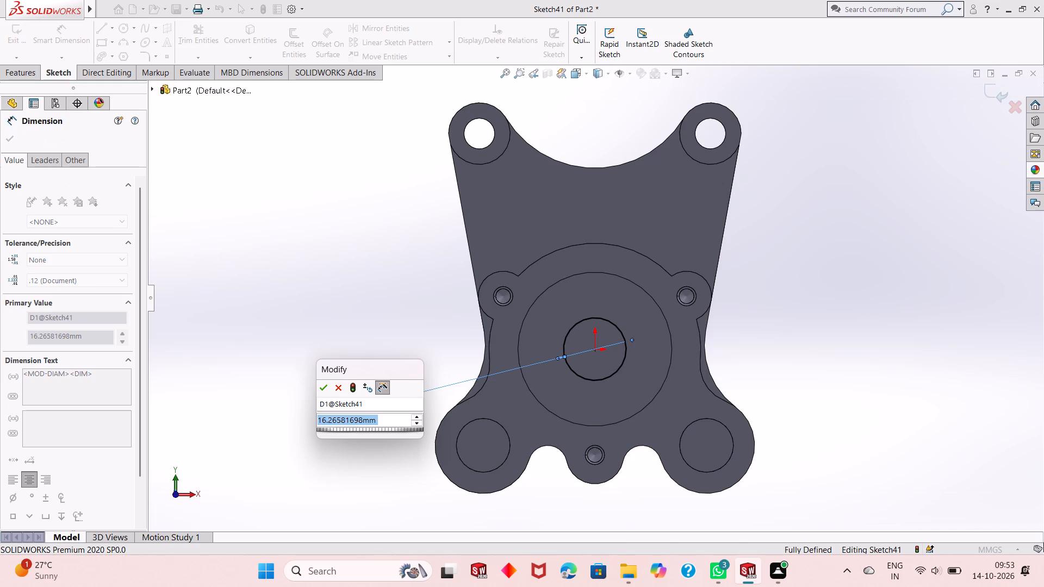
pyautogui.write('12')
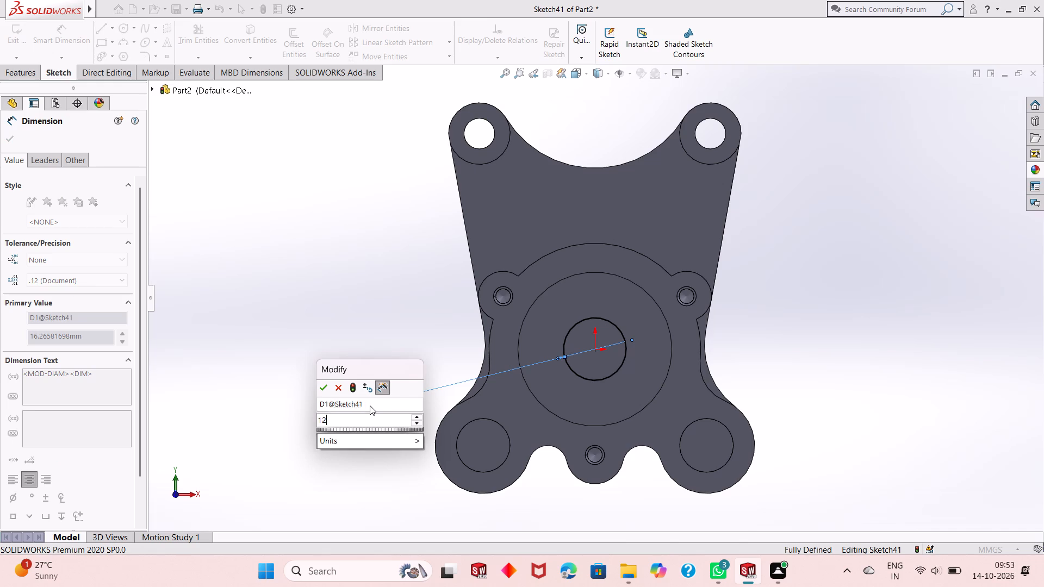
pyautogui.press('Return')
pyautogui.rightClick(289, 230)
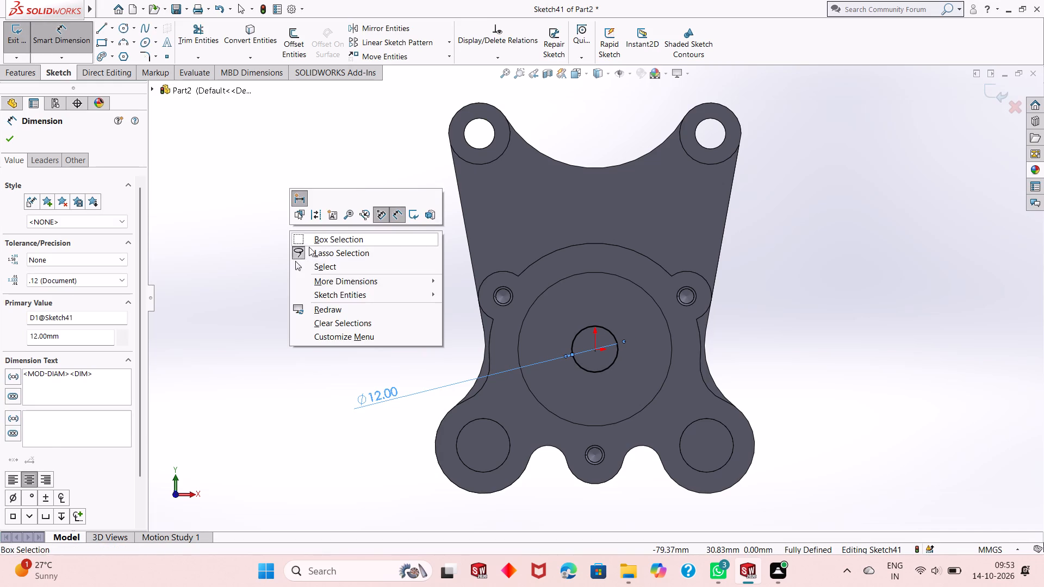
pyautogui.click(315, 266)
# Cut-extrude the 12 mm circle blind 20 mm through the wall between the two bores.
pyautogui.click(10, 67)
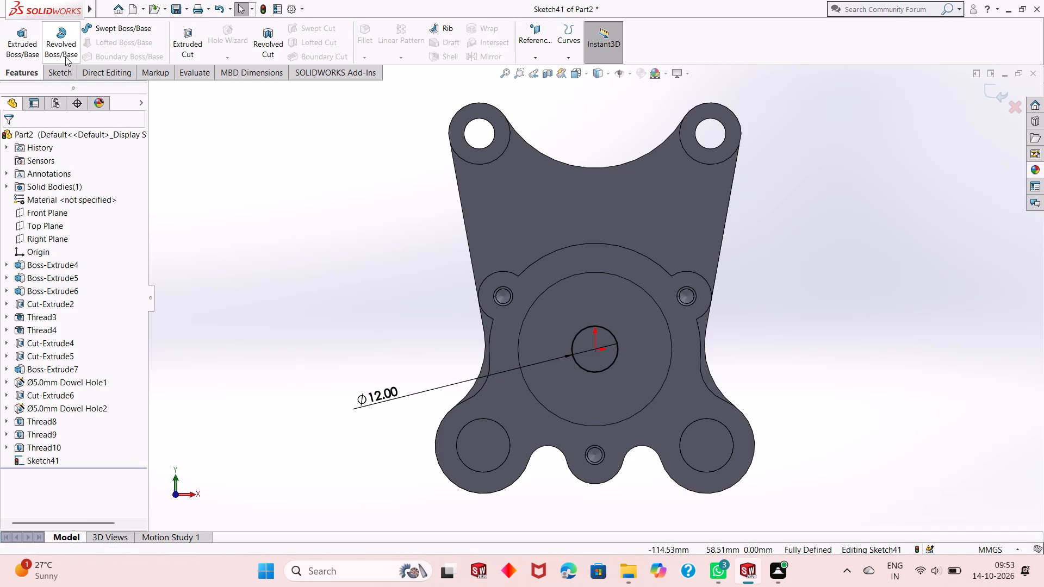
pyautogui.click(183, 42)
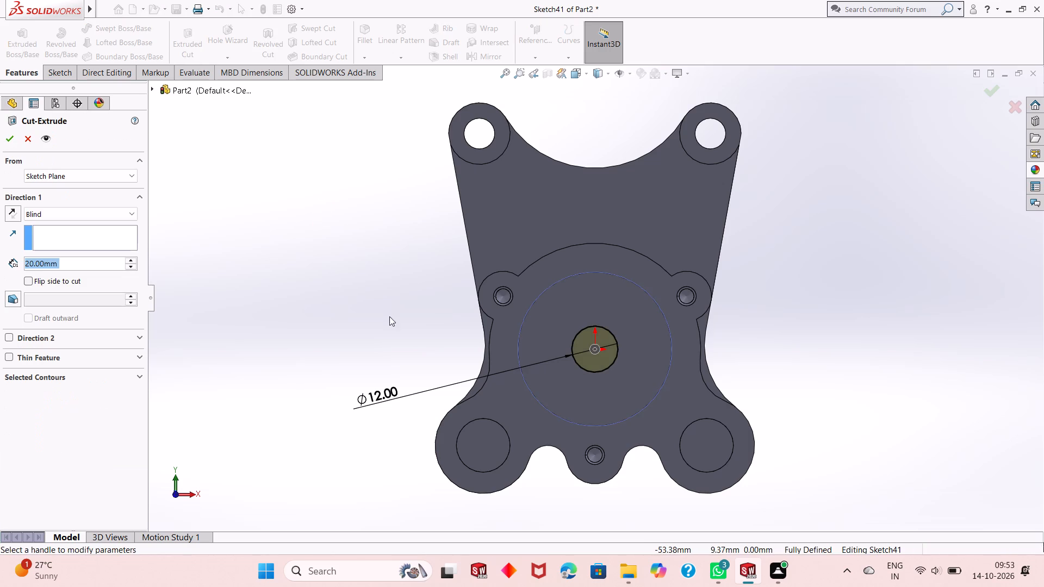
pyautogui.moveTo(392, 325); pyautogui.dragTo(527, 305, button='middle')
pyautogui.moveTo(425, 316); pyautogui.dragTo(493, 313, button='middle')
pyautogui.click(7, 132)
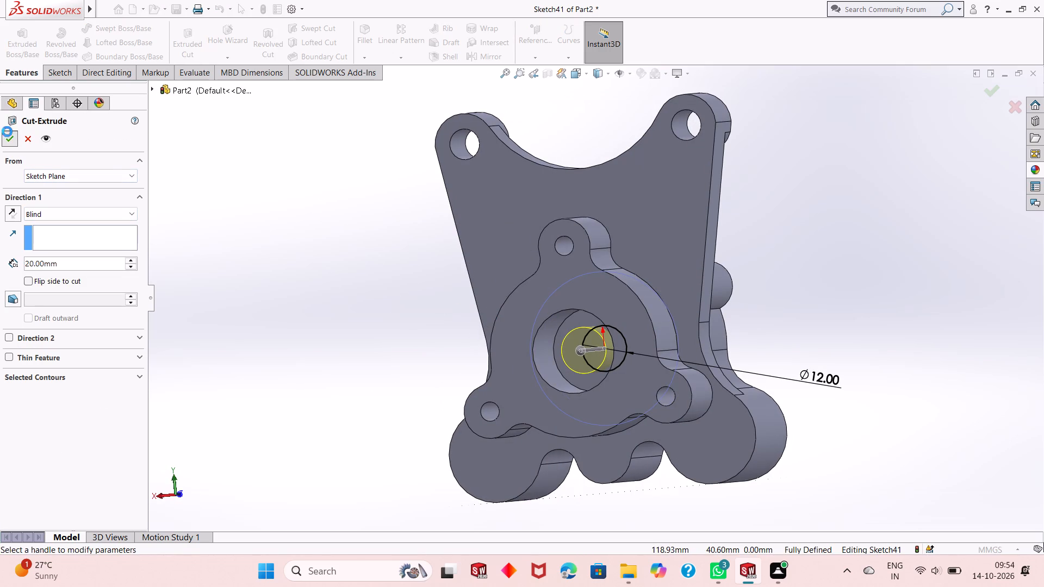
pyautogui.click(370, 262)
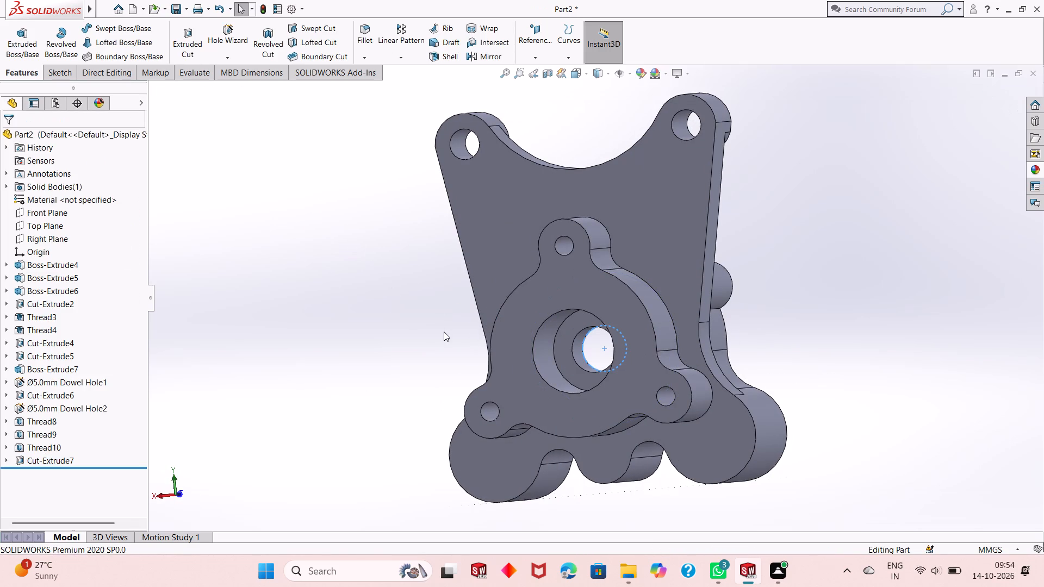
# Examine the central through hole and both bores in a section view cut along the Right Plane, and close the section.
pyautogui.moveTo(444, 332); pyautogui.dragTo(382, 353, button='middle')
pyautogui.scroll(1, 382, 353)
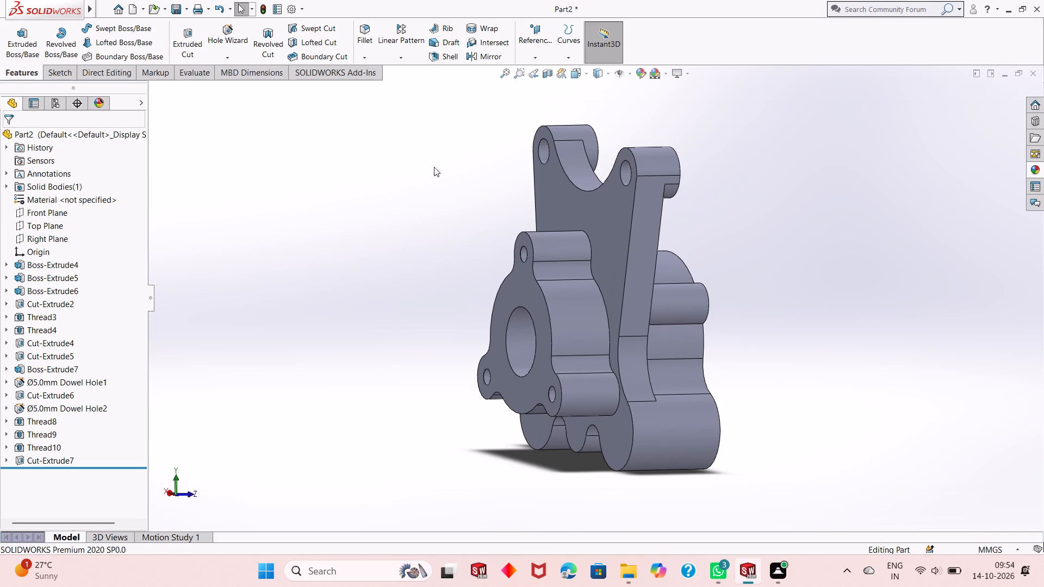
pyautogui.click(552, 75)
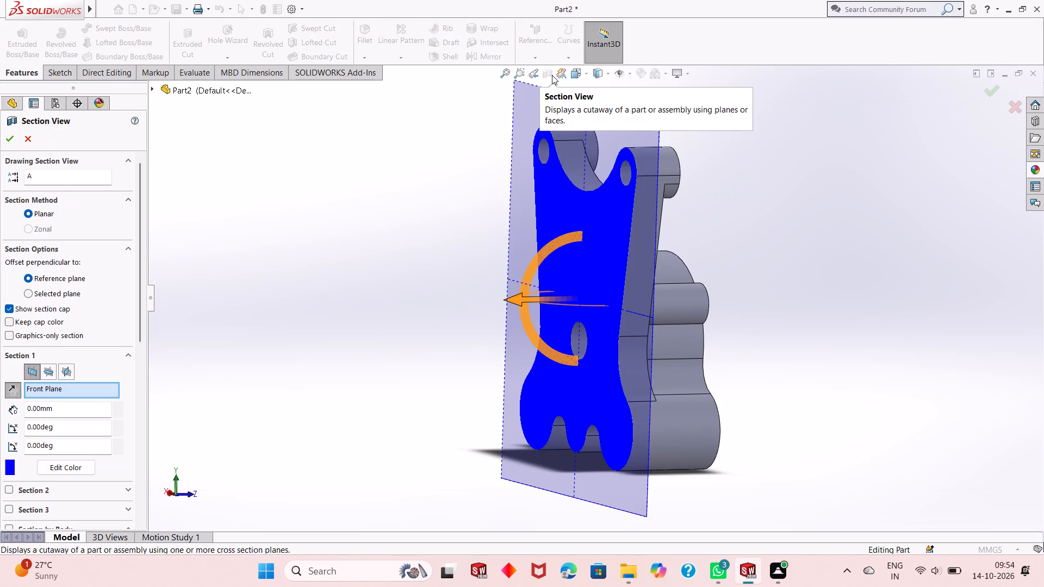
pyautogui.click(63, 366)
pyautogui.moveTo(385, 350); pyautogui.dragTo(343, 358, button='middle')
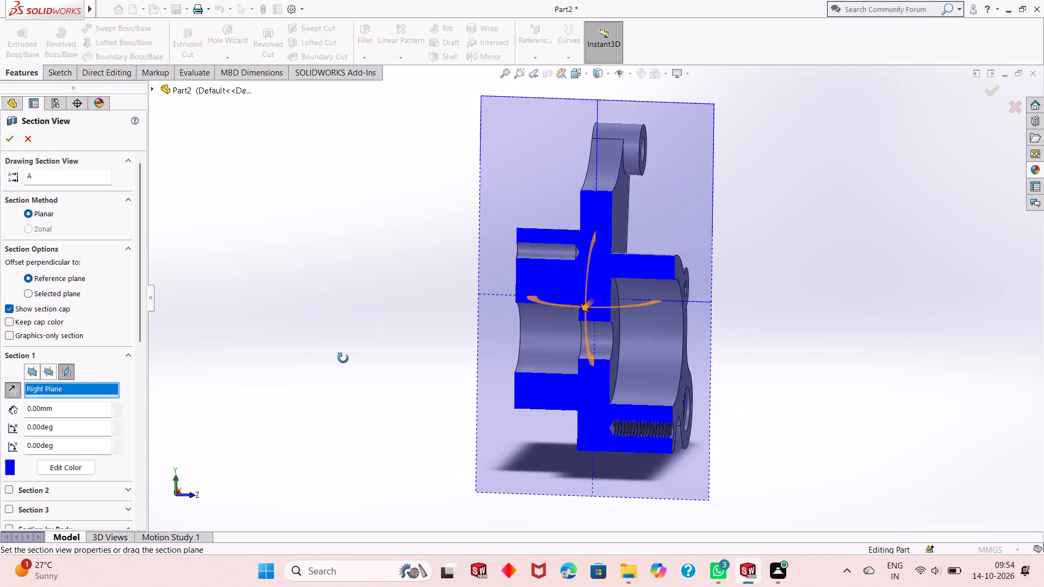
pyautogui.moveTo(343, 358); pyautogui.dragTo(361, 354, button='middle')
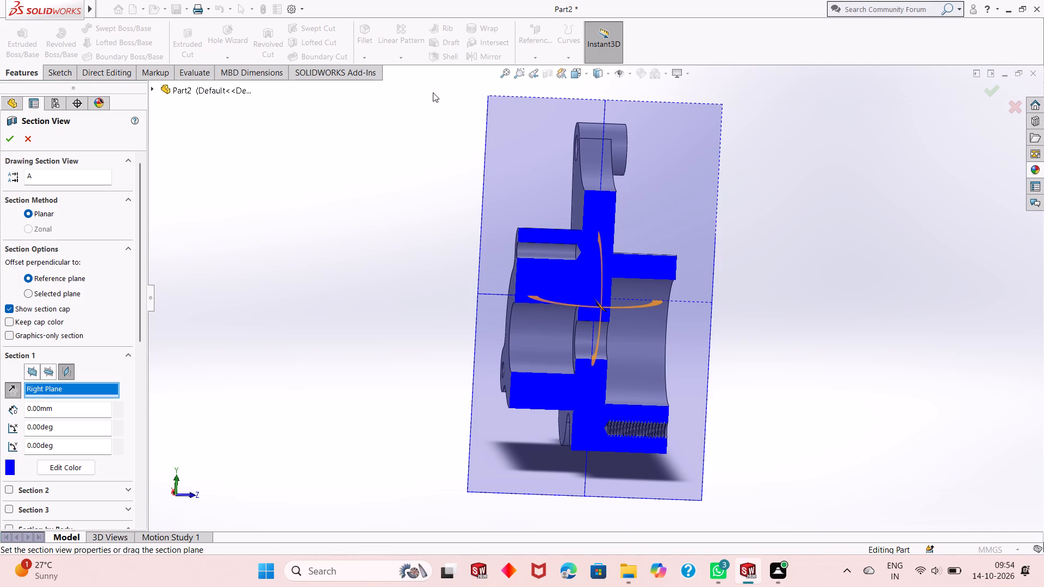
pyautogui.click(14, 143)
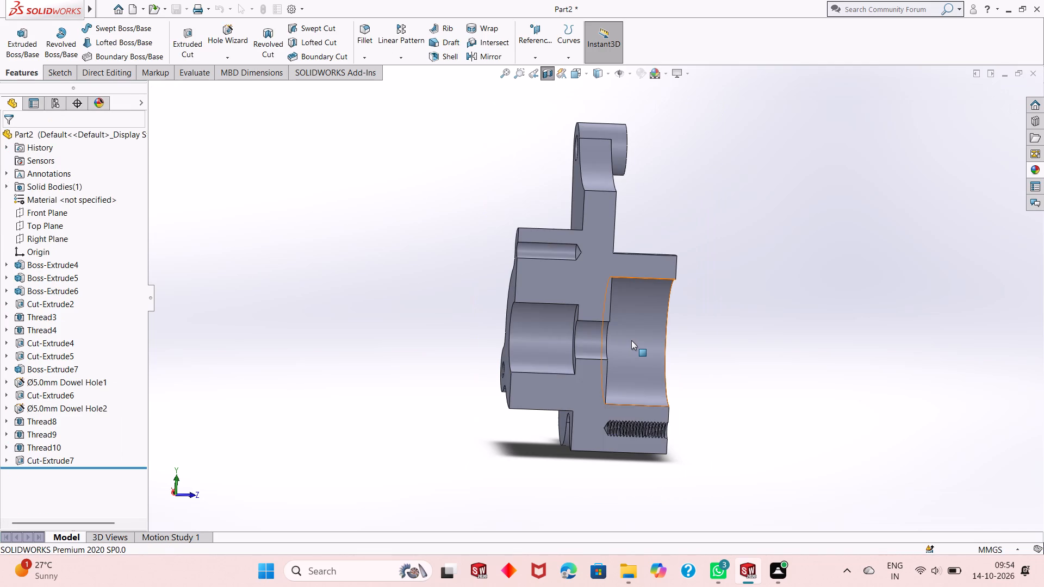
pyautogui.hotkey('ctrl', '8')
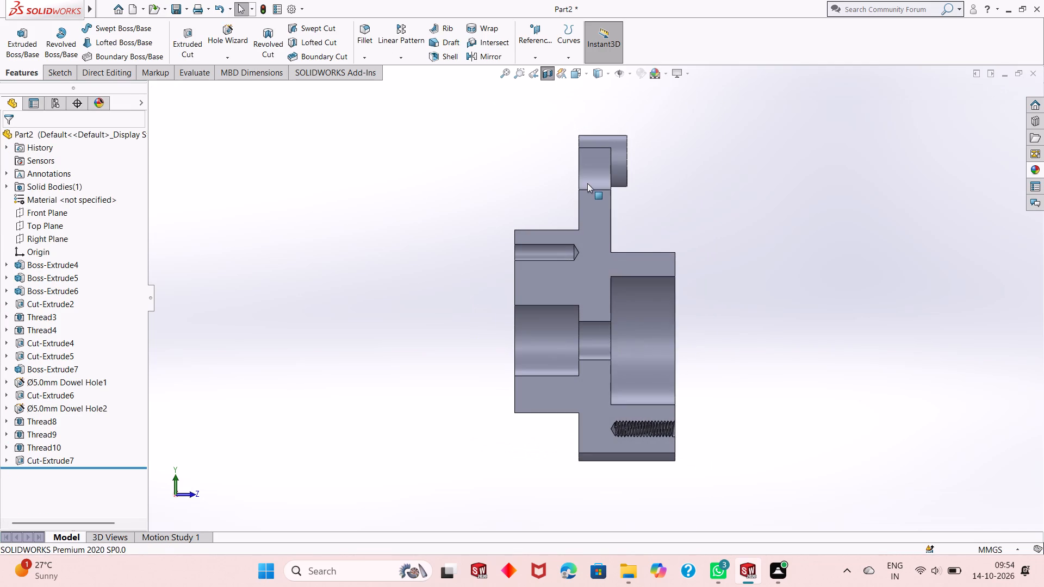
pyautogui.scroll(-1, 587, 183)
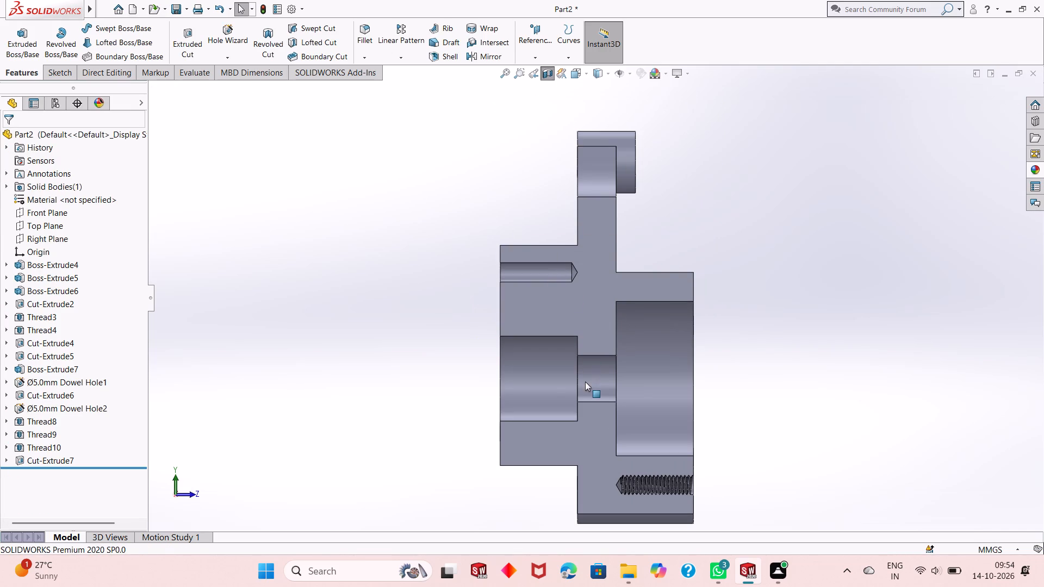
pyautogui.scroll(1, 669, 407)
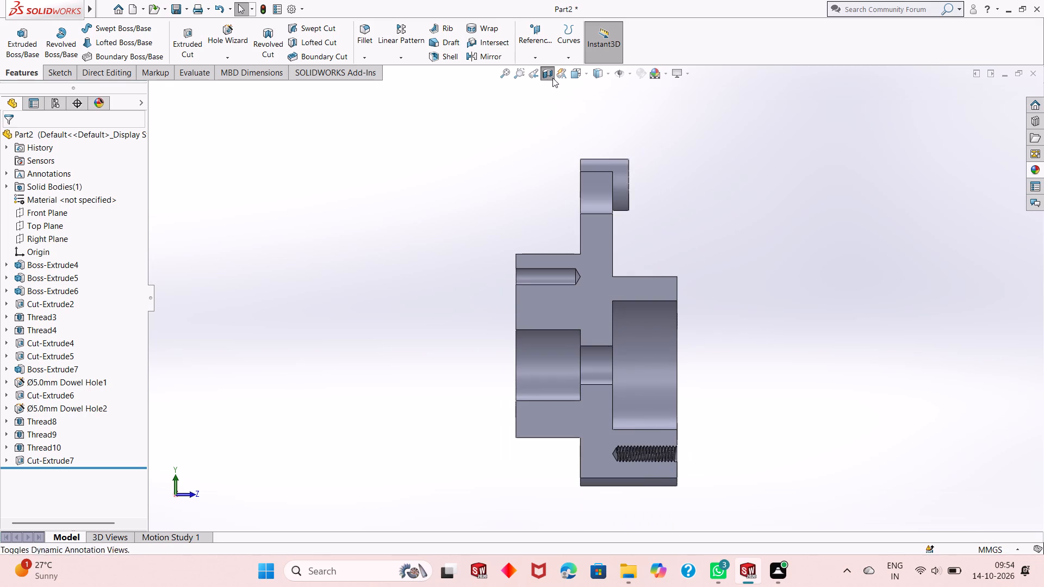
pyautogui.click(544, 75)
# Examine the whole bracket from the large-bore and small-bore sides.
pyautogui.moveTo(682, 353); pyautogui.dragTo(627, 378, button='middle')
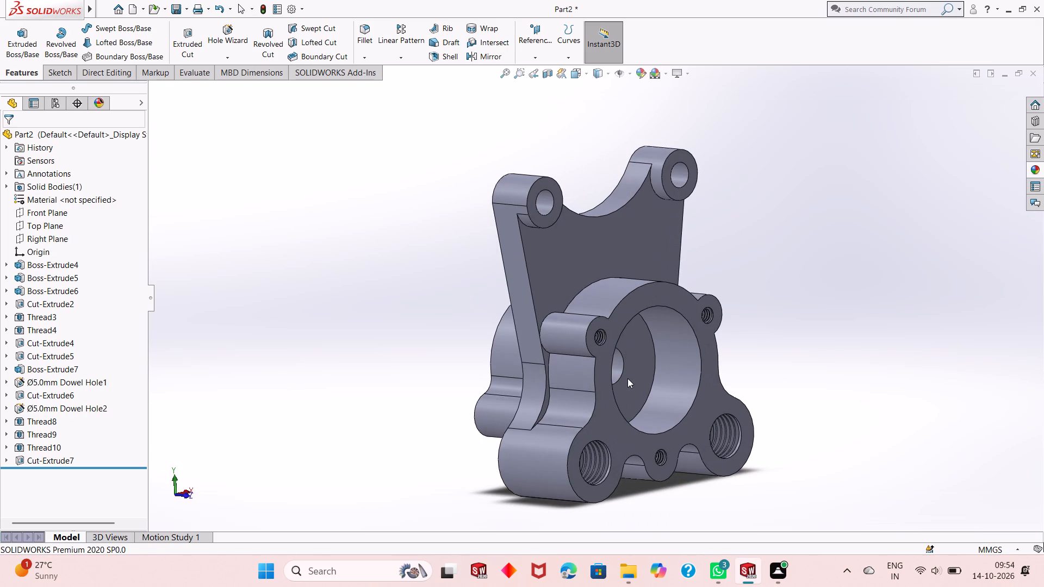
pyautogui.moveTo(643, 458); pyautogui.dragTo(715, 440, button='middle')
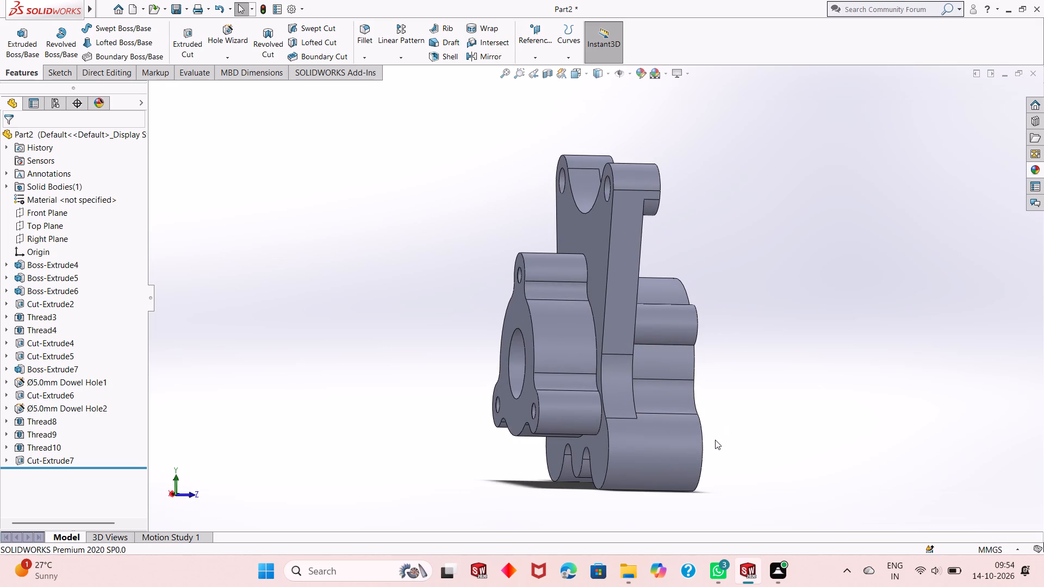
pyautogui.moveTo(732, 445); pyautogui.dragTo(731, 449, button='middle')
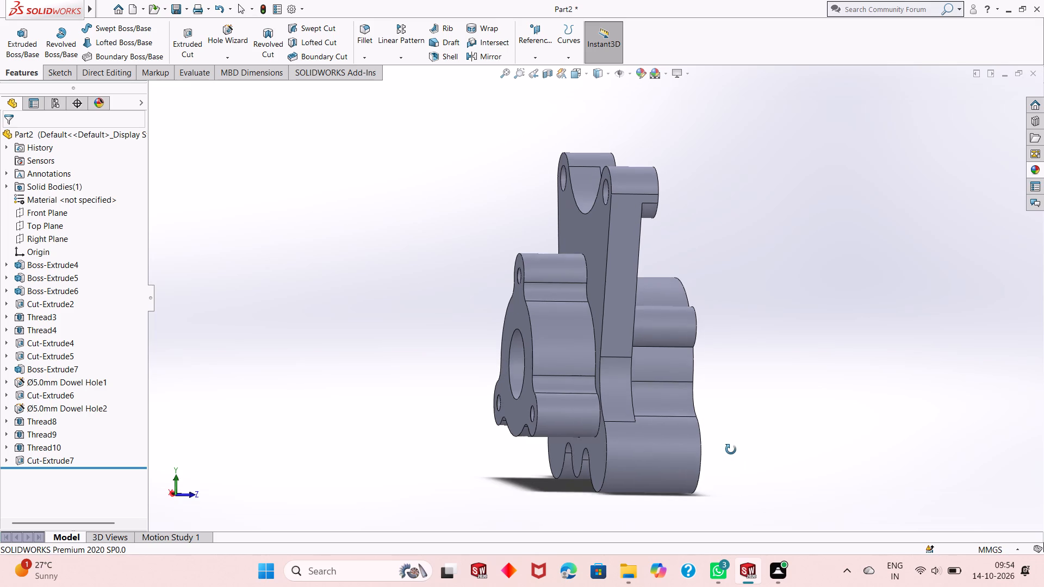
pyautogui.moveTo(731, 449); pyautogui.dragTo(684, 432, button='middle')
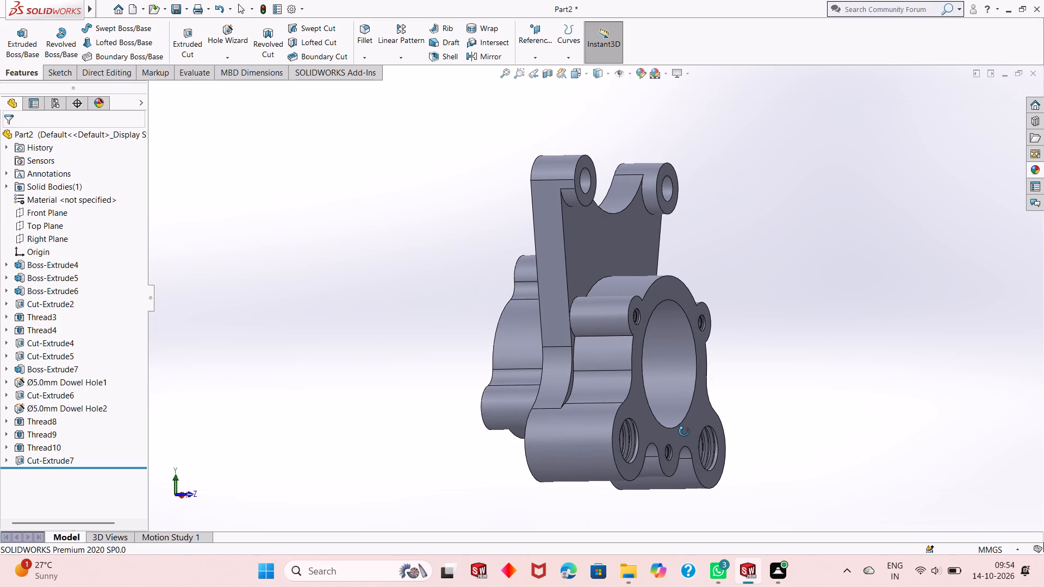
pyautogui.moveTo(684, 432); pyautogui.dragTo(624, 439, button='middle')
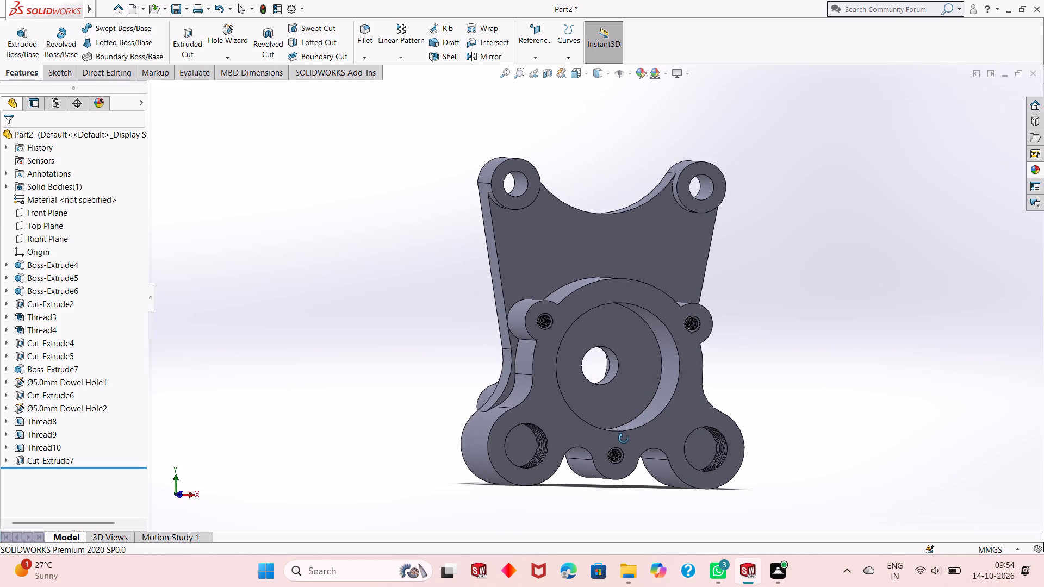
pyautogui.moveTo(624, 439); pyautogui.dragTo(642, 440, button='middle')
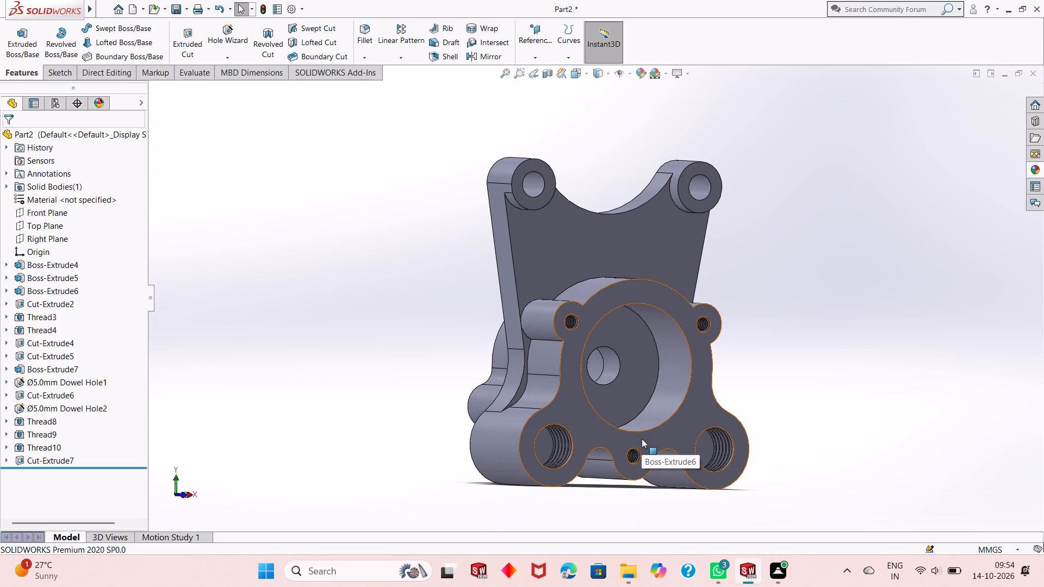
pyautogui.scroll(2, 642, 439)
pyautogui.moveTo(626, 396); pyautogui.dragTo(716, 391, button='middle')
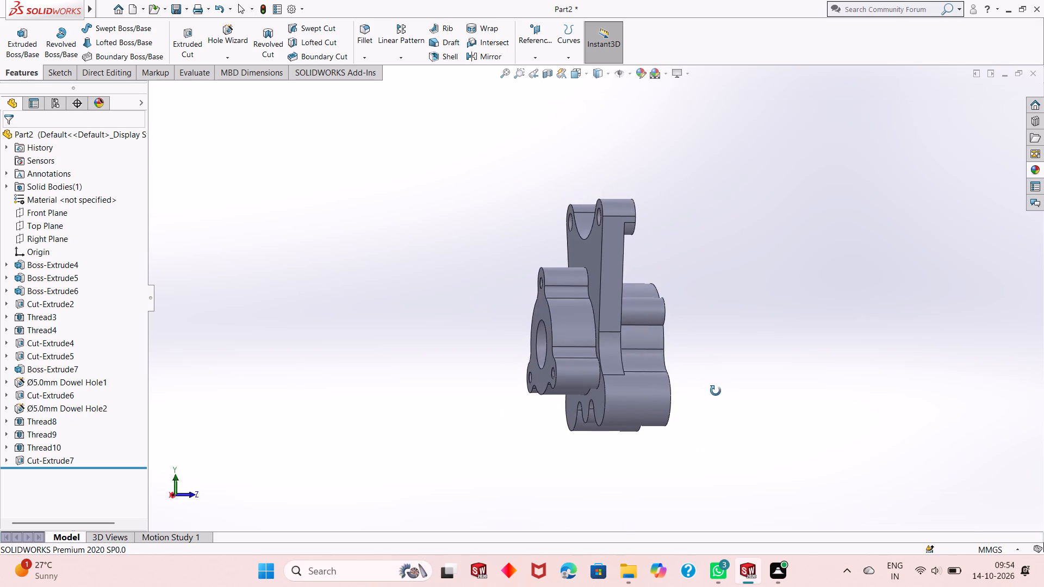
pyautogui.moveTo(716, 391); pyautogui.dragTo(737, 394, button='middle')
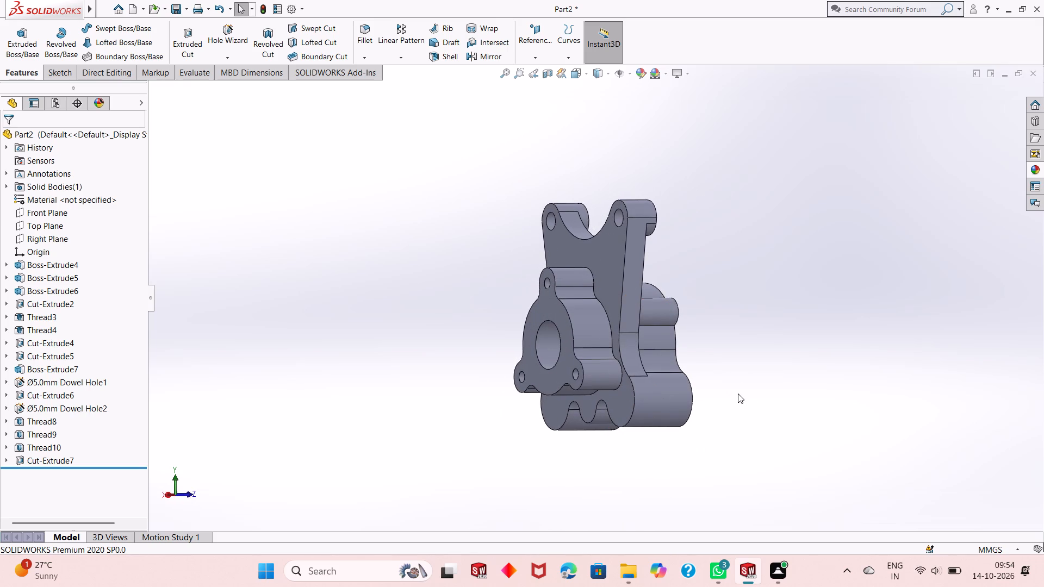
pyautogui.scroll(-2, 546, 306)
pyautogui.moveTo(571, 327); pyautogui.dragTo(508, 353, button='middle')
pyautogui.scroll(2, 508, 353)
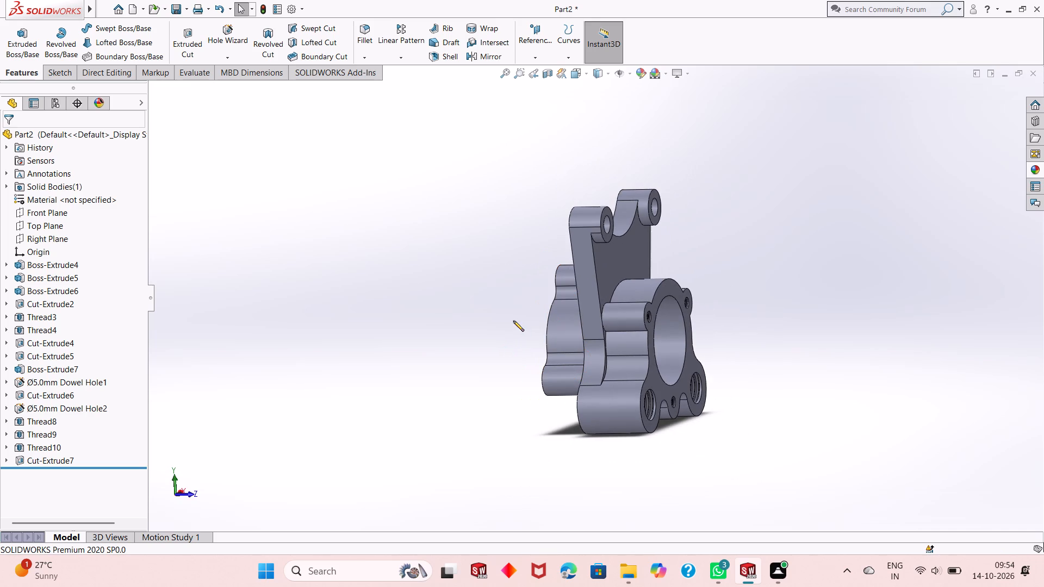
pyautogui.click(514, 321)
# Change the appearance colour of the whole part to teal.
pyautogui.click(643, 67)
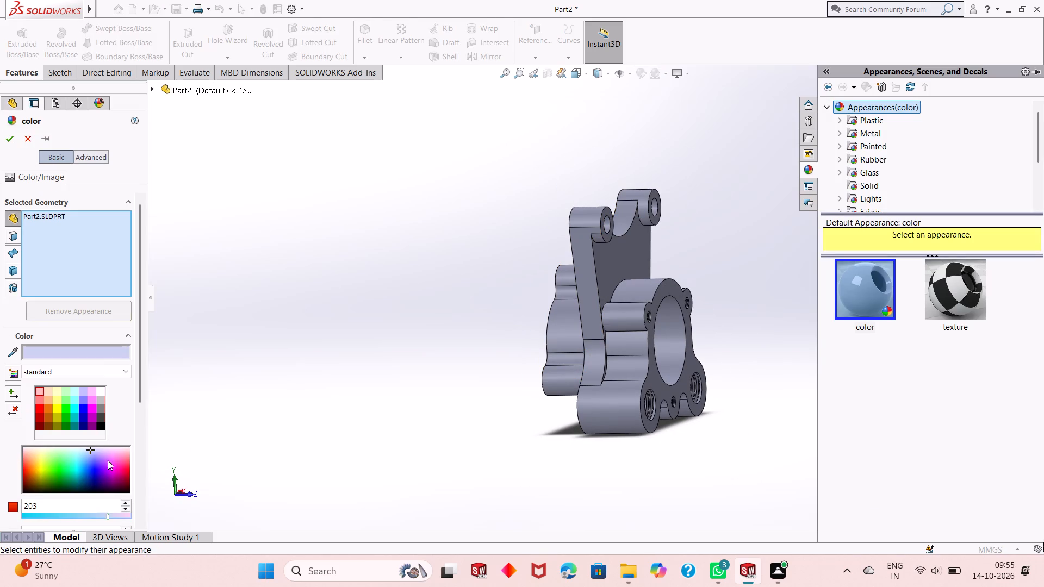
pyautogui.click(71, 483)
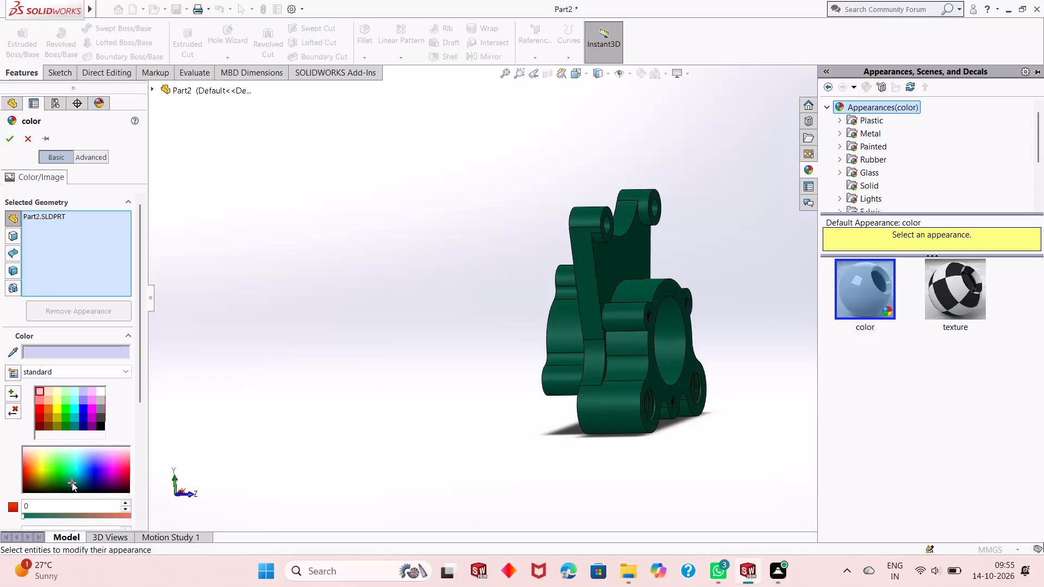
pyautogui.click(72, 482)
pyautogui.click(75, 477)
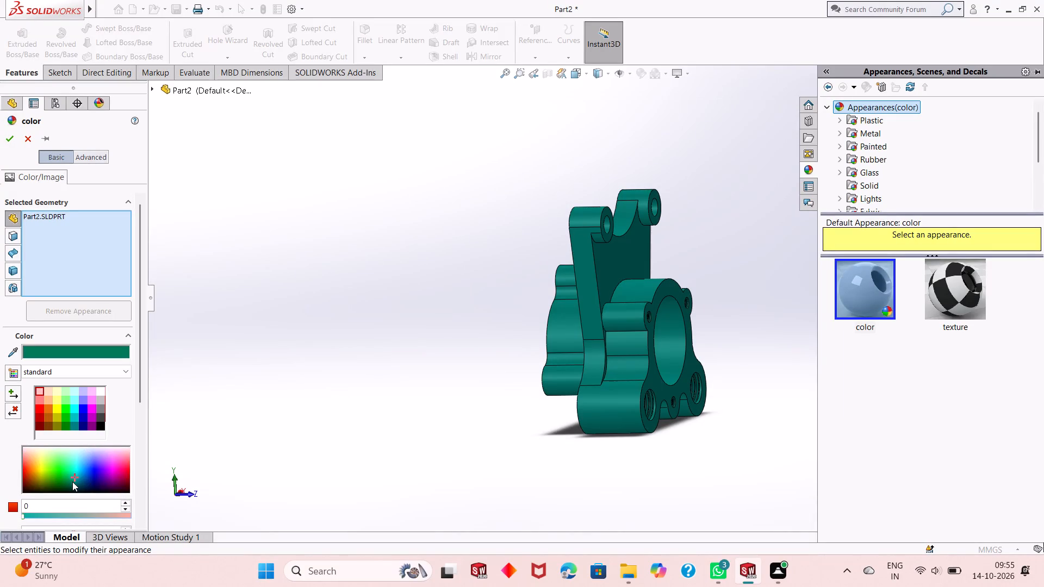
pyautogui.click(12, 141)
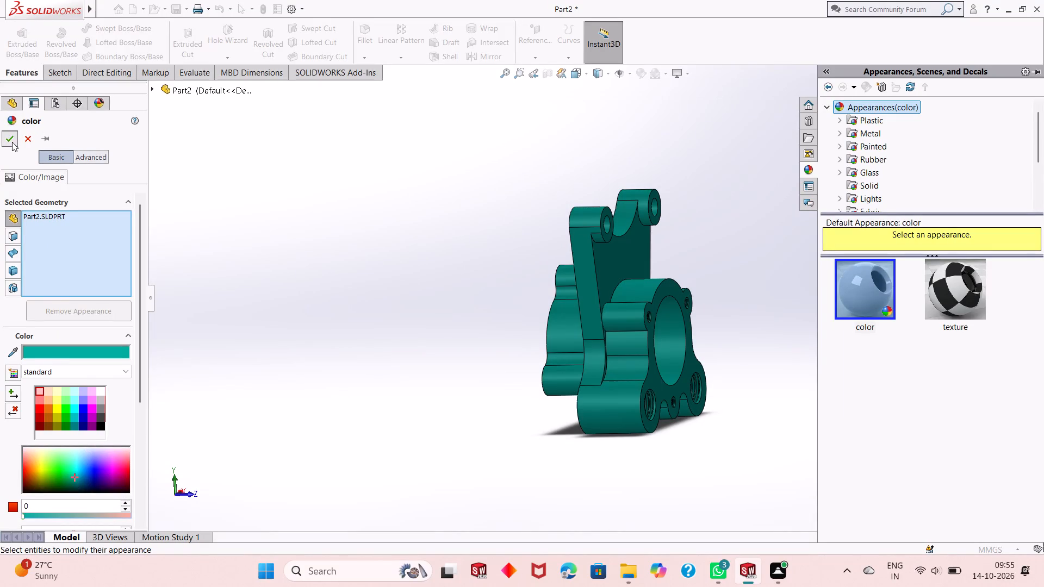
# Apply the polished aluminum metal appearance to the holes in the two upper lugs as a feature.
pyautogui.scroll(-4, 711, 309)
pyautogui.scroll(2, 482, 366)
pyautogui.moveTo(498, 290); pyautogui.dragTo(456, 299, button='middle')
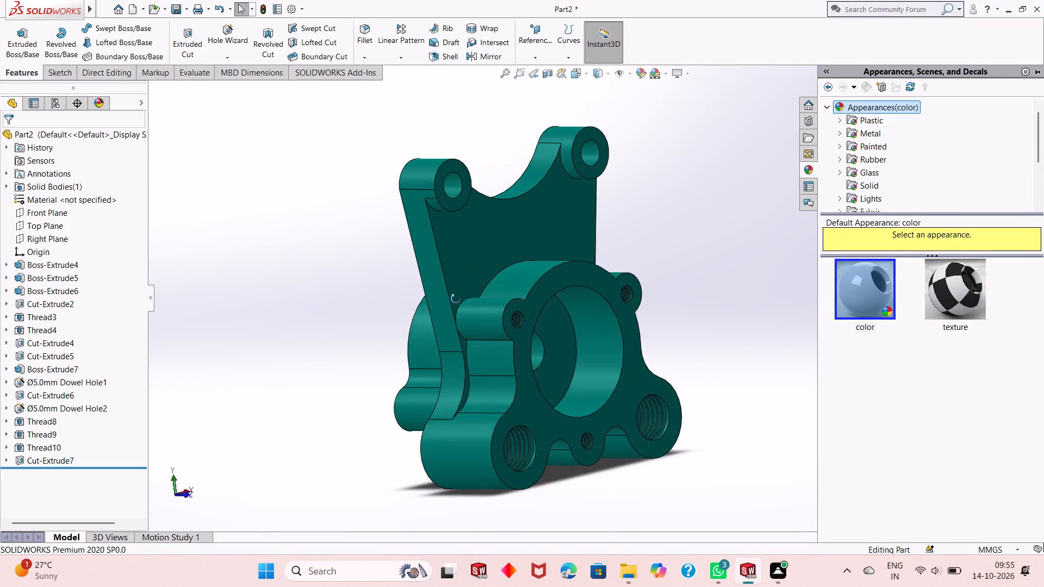
pyautogui.moveTo(456, 299); pyautogui.dragTo(449, 320, button='middle')
pyautogui.click(876, 133)
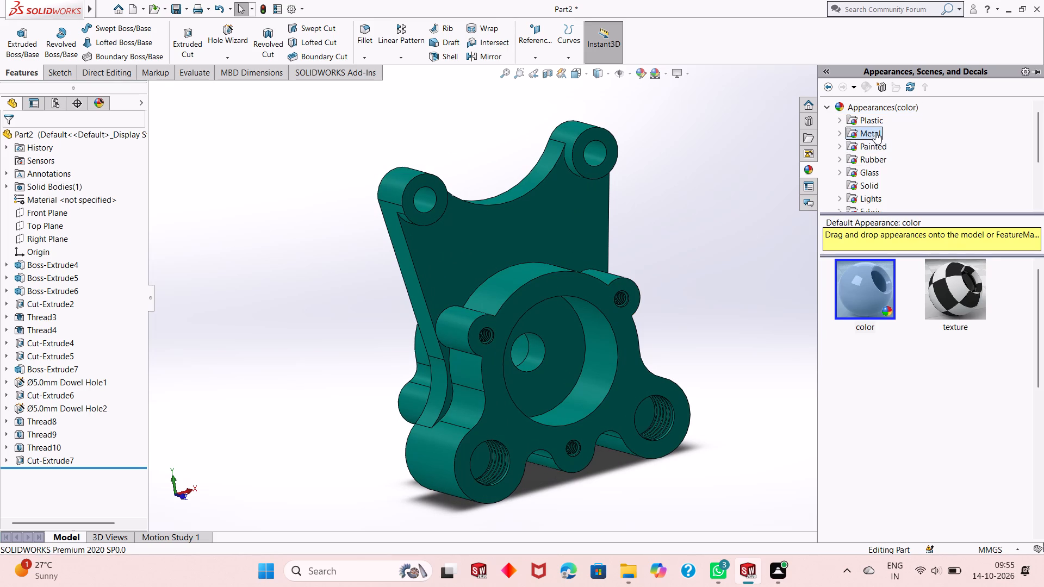
pyautogui.moveTo(868, 383); pyautogui.dragTo(604, 150)
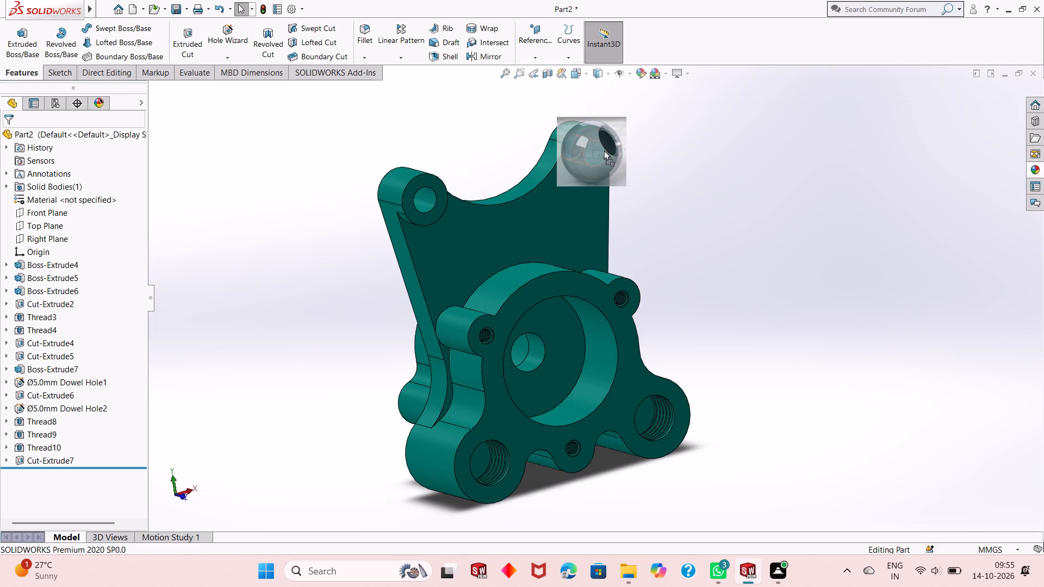
pyautogui.moveTo(604, 150); pyautogui.dragTo(596, 155)
pyautogui.click(596, 155)
# Apply the polished aluminum appearance to the cylindrical face of the large bore only.
pyautogui.scroll(1, 506, 389)
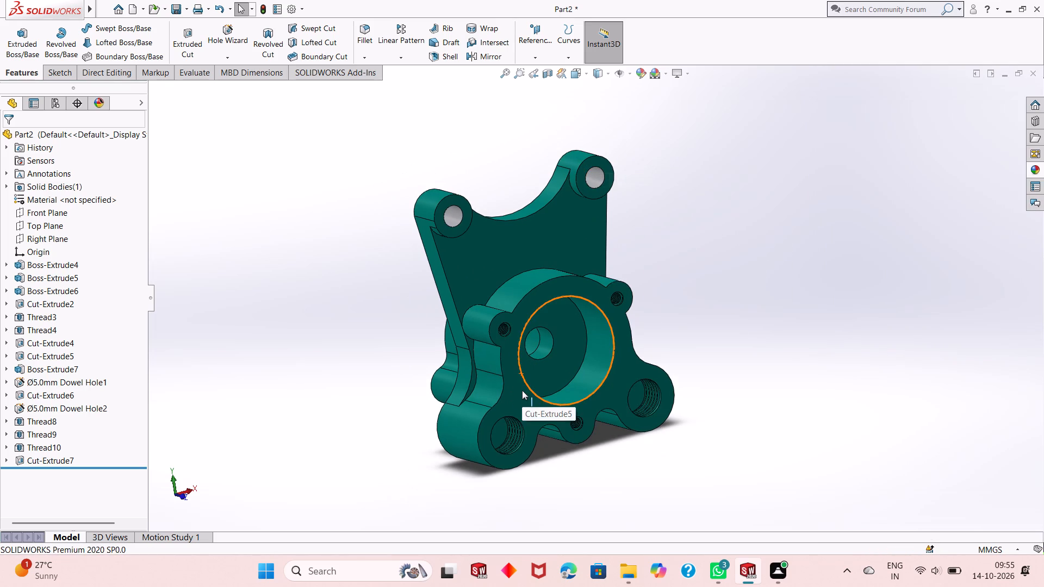
pyautogui.scroll(-2, 525, 390)
pyautogui.click(1042, 171)
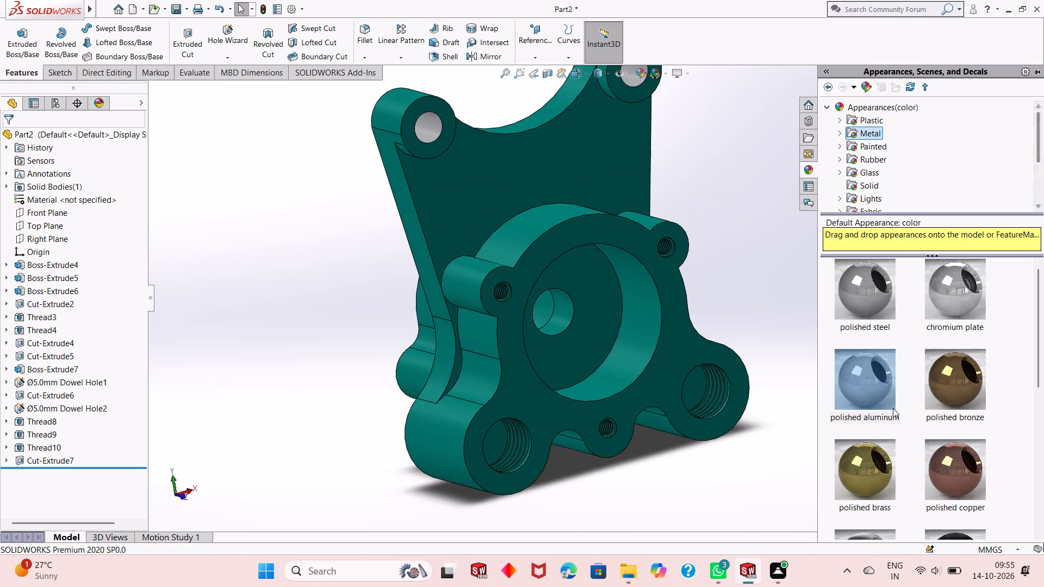
pyautogui.moveTo(857, 379); pyautogui.dragTo(631, 342)
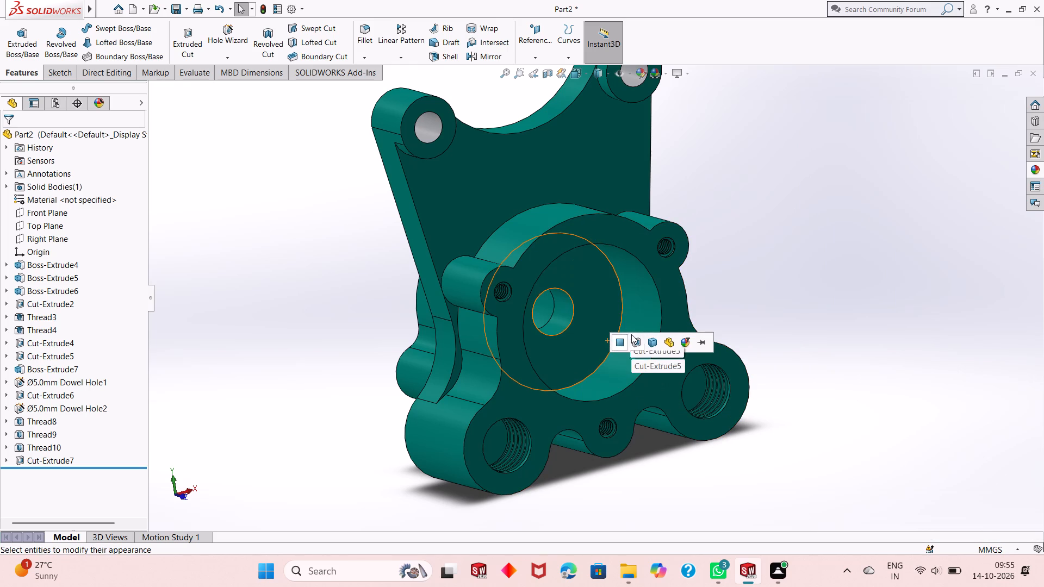
pyautogui.click(618, 344)
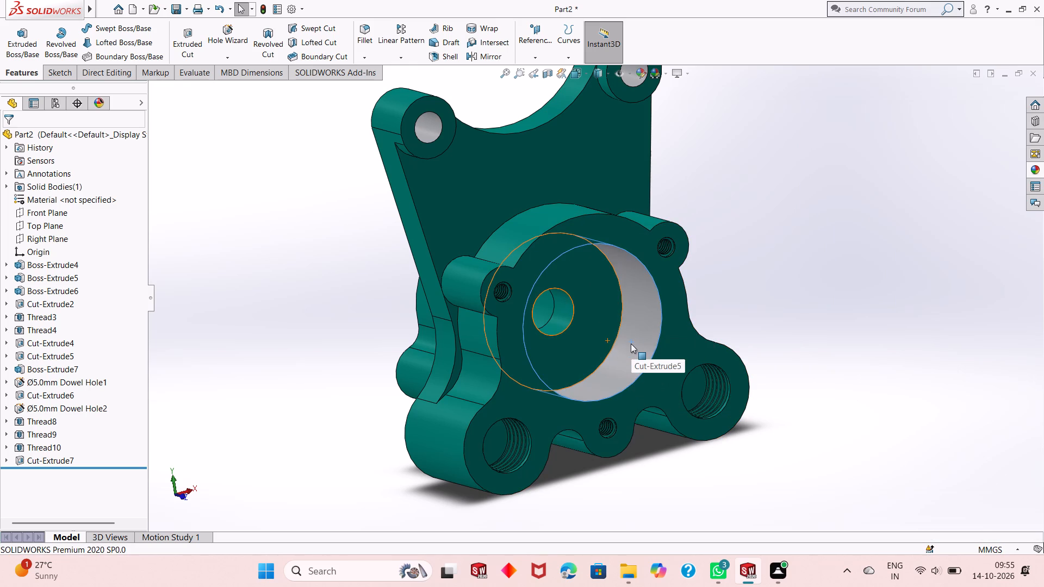
# Apply the polished aluminum appearance to the 12 mm central hole between the two bores.
pyautogui.click(1035, 168)
pyautogui.moveTo(863, 384); pyautogui.dragTo(863, 383)
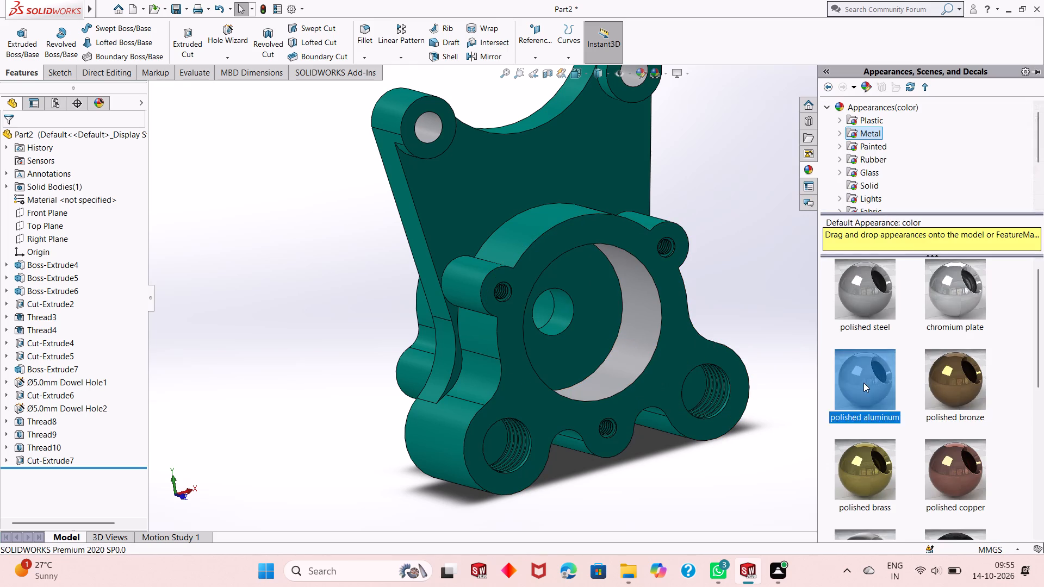
pyautogui.moveTo(863, 383); pyautogui.dragTo(565, 317)
pyautogui.click(565, 317)
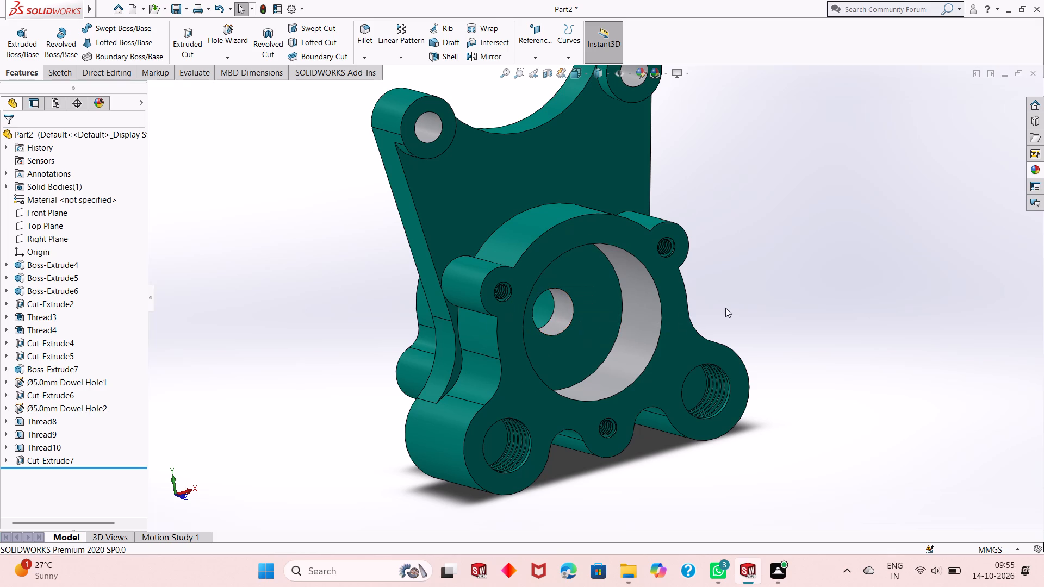
# Apply polished aluminum to Thread9 and the Ø5.0mm Dowel Hole2 feature at the small upper hole farther from the slanted arm.
pyautogui.click(1035, 170)
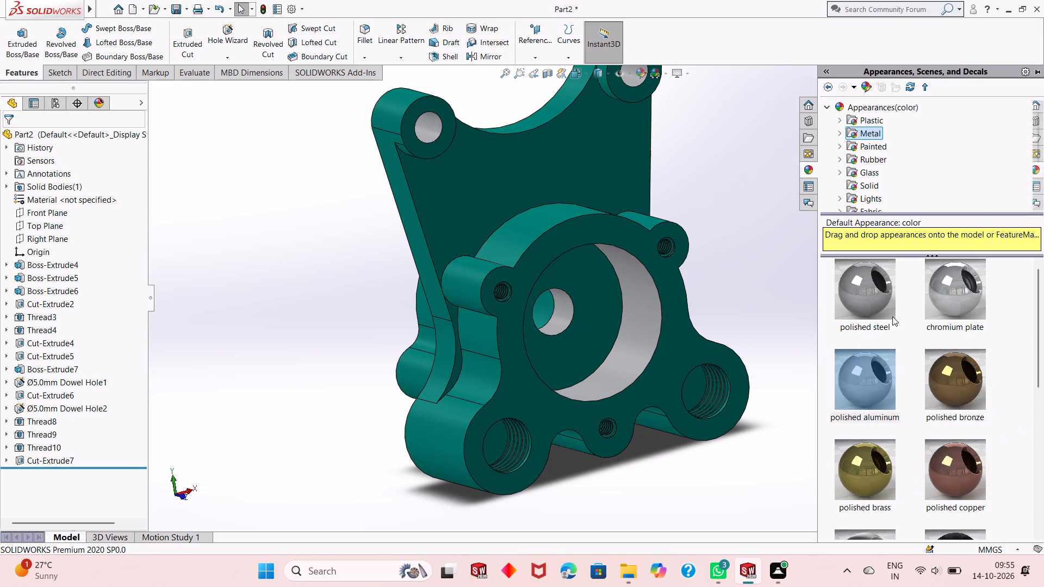
pyautogui.moveTo(868, 372); pyautogui.dragTo(660, 247)
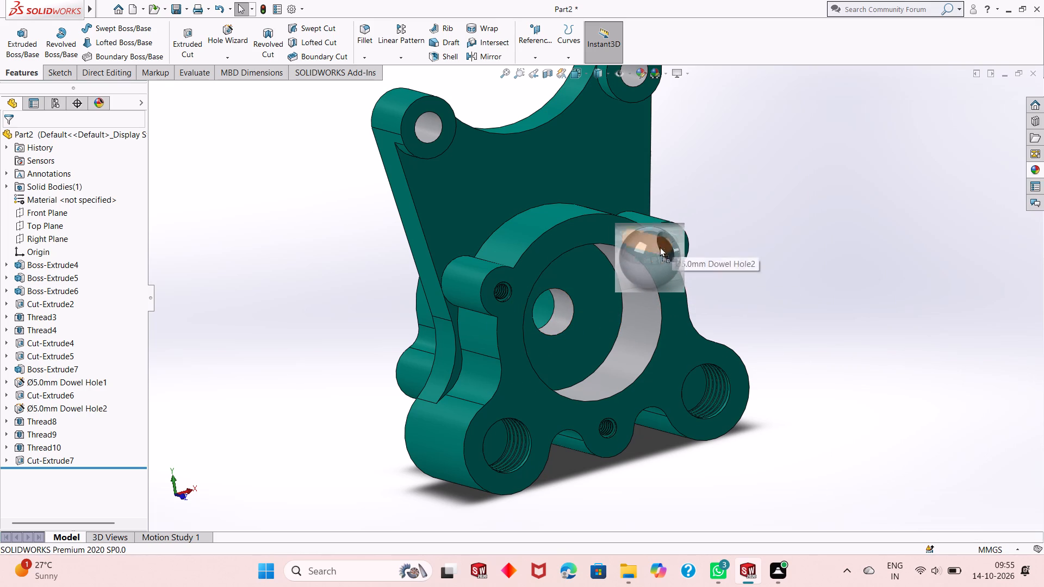
pyautogui.moveTo(660, 247); pyautogui.dragTo(665, 247)
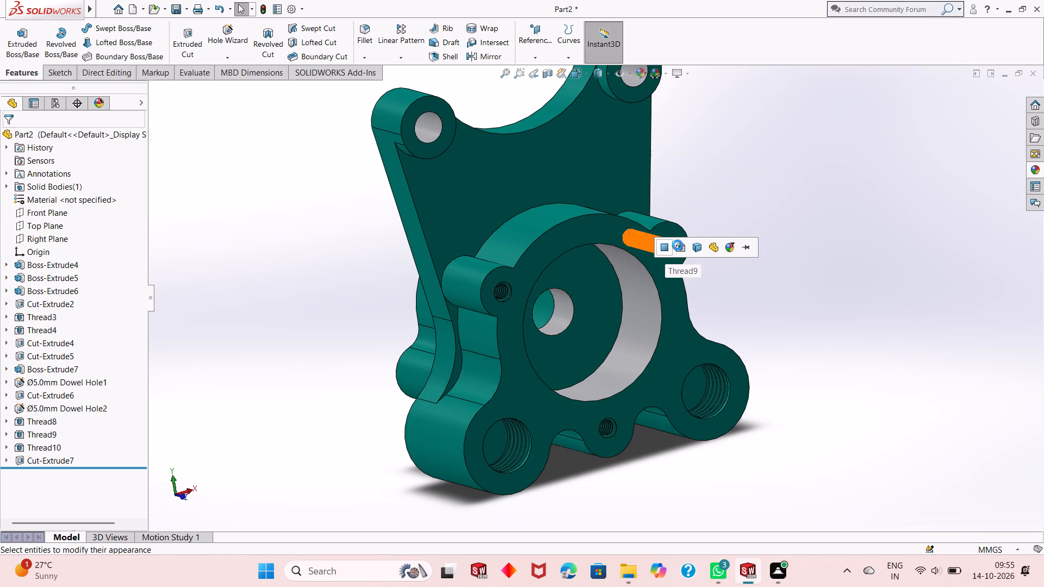
pyautogui.click(679, 246)
pyautogui.scroll(-7, 670, 246)
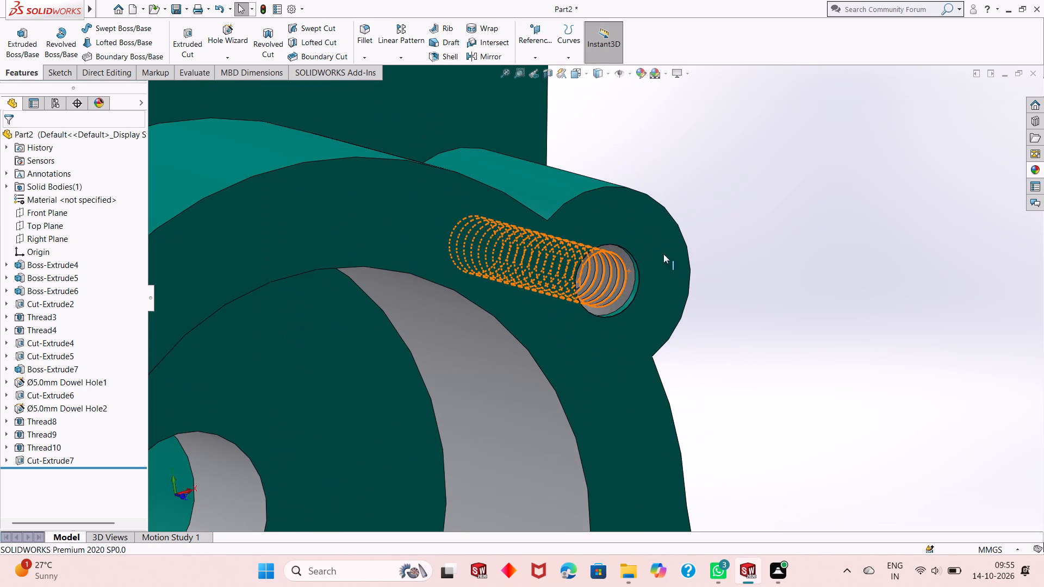
pyautogui.click(1040, 171)
pyautogui.moveTo(879, 388); pyautogui.dragTo(634, 301)
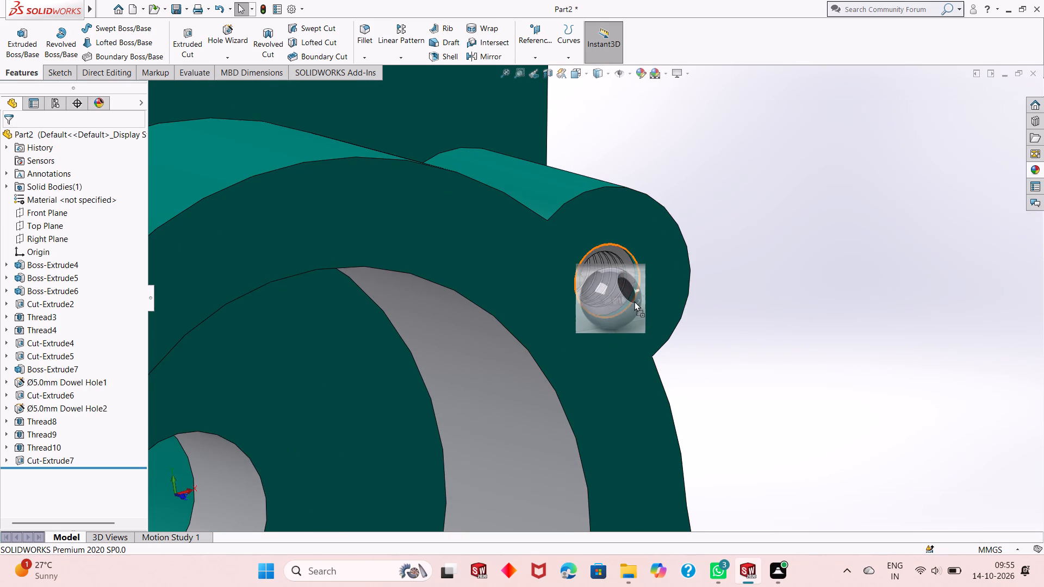
pyautogui.moveTo(634, 301); pyautogui.dragTo(629, 303)
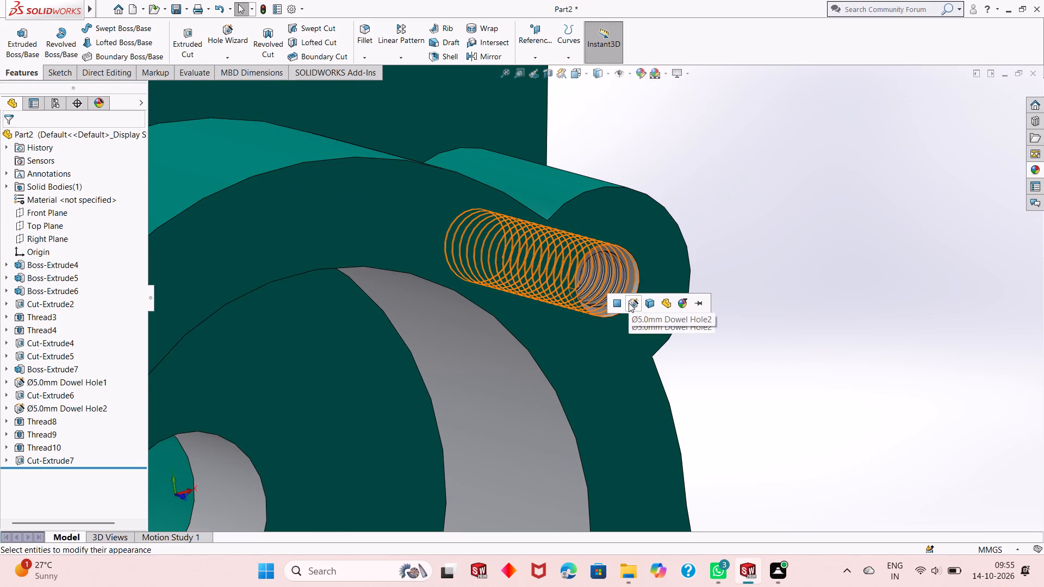
pyautogui.click(629, 303)
# Apply the polished aluminum appearance to Thread8 in the small upper hole beside the slanted arm.
pyautogui.scroll(5, 483, 385)
pyautogui.scroll(2, 407, 394)
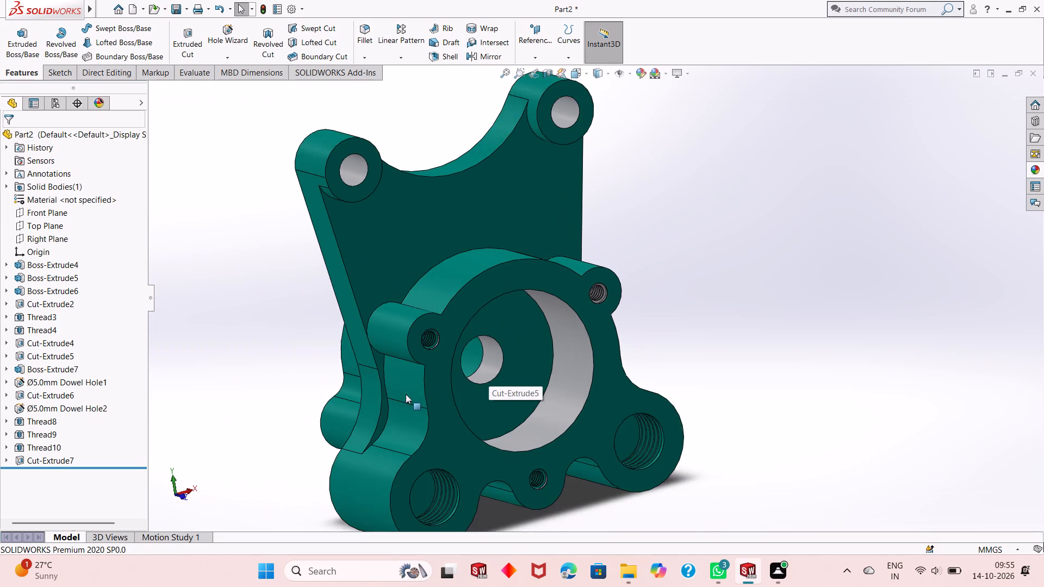
pyautogui.scroll(-6, 428, 360)
pyautogui.scroll(5, 467, 346)
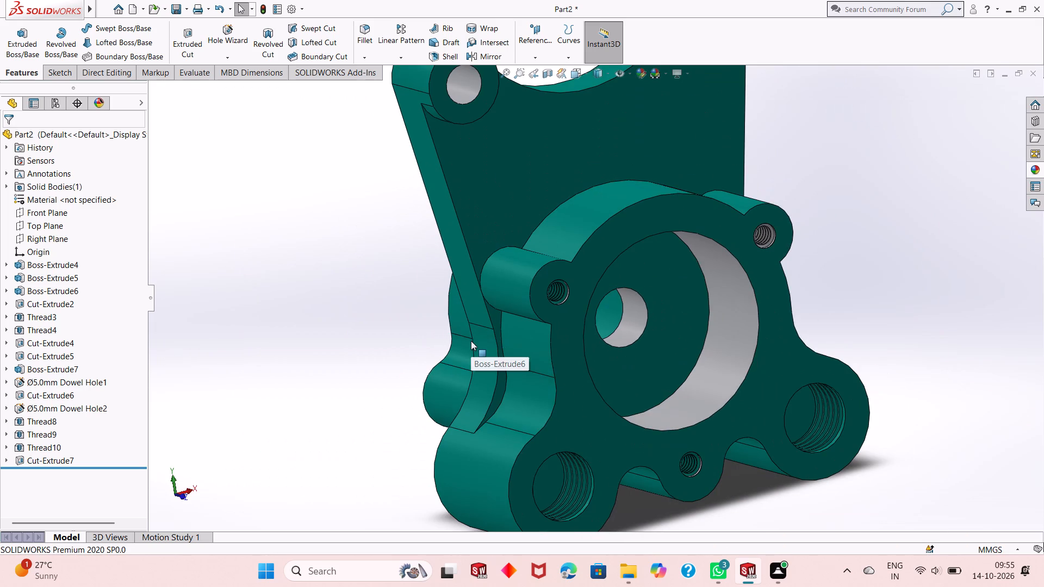
pyautogui.scroll(-3, 563, 290)
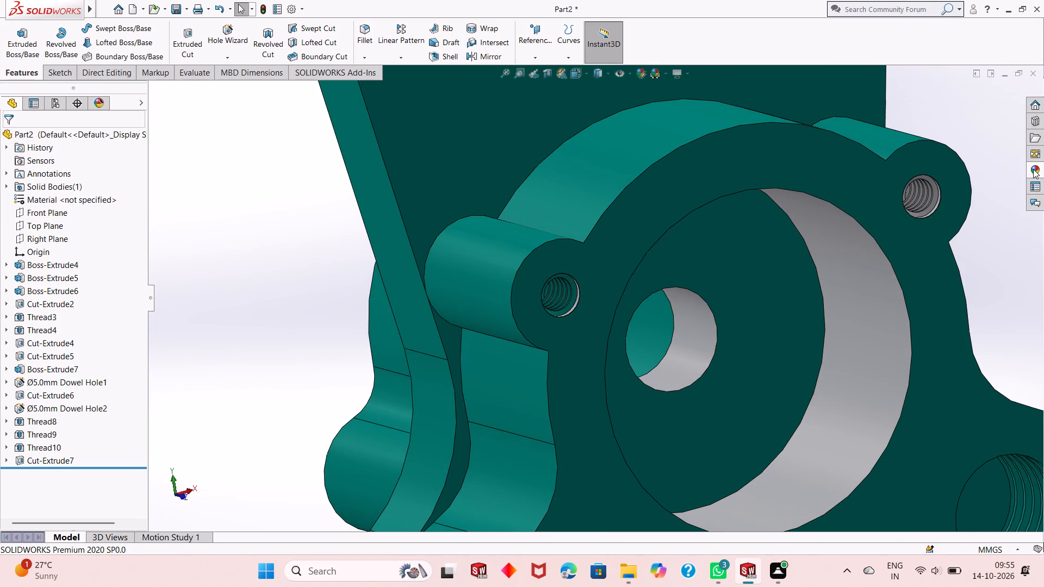
pyautogui.click(1033, 169)
pyautogui.moveTo(866, 376); pyautogui.dragTo(560, 290)
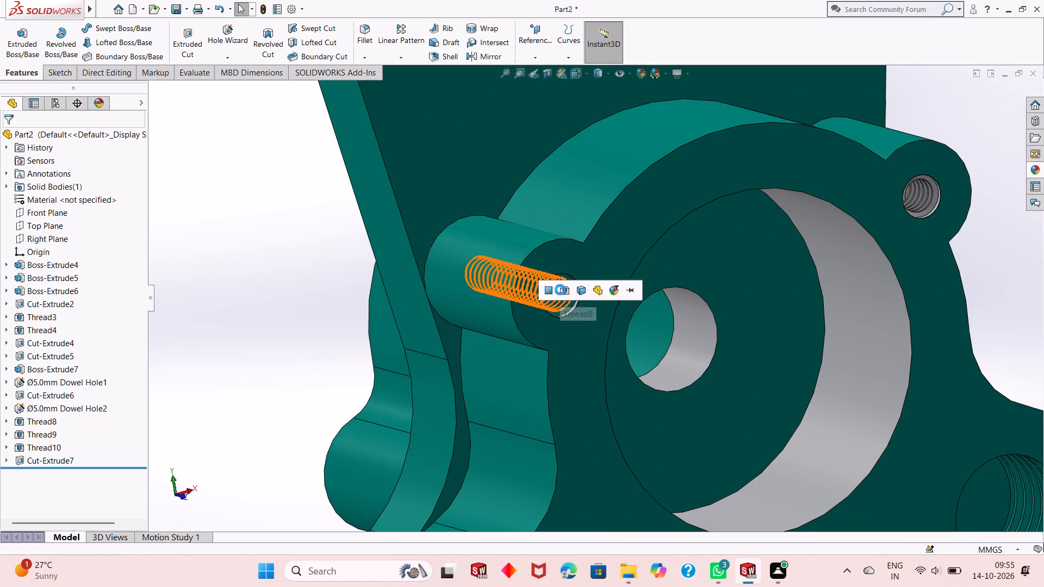
pyautogui.click(560, 290)
# Apply the polished aluminum appearance to the thread in the small hole below the large bore.
pyautogui.scroll(3, 658, 327)
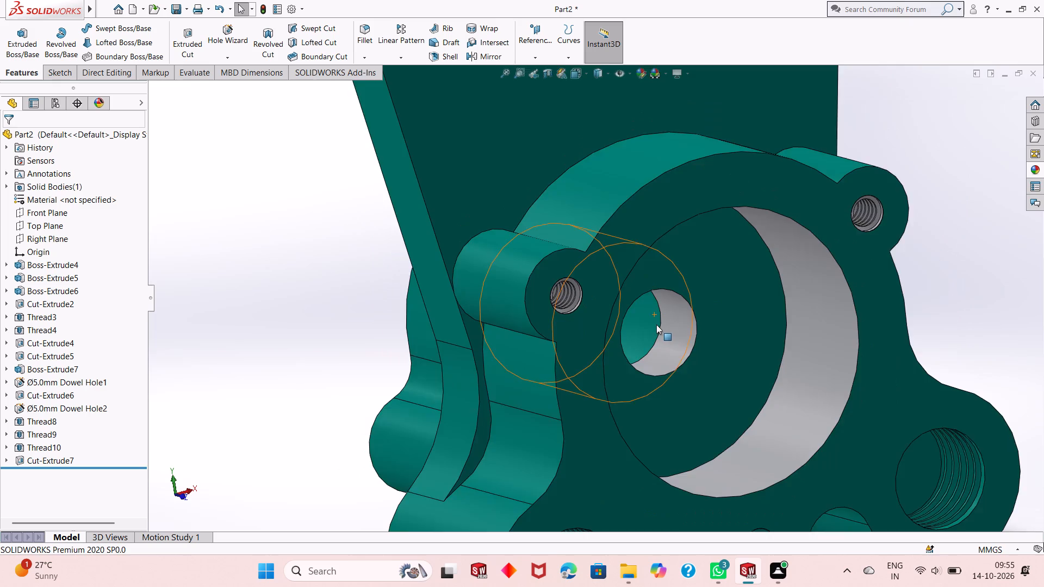
pyautogui.scroll(2, 656, 324)
pyautogui.scroll(-3, 689, 421)
pyautogui.click(1033, 171)
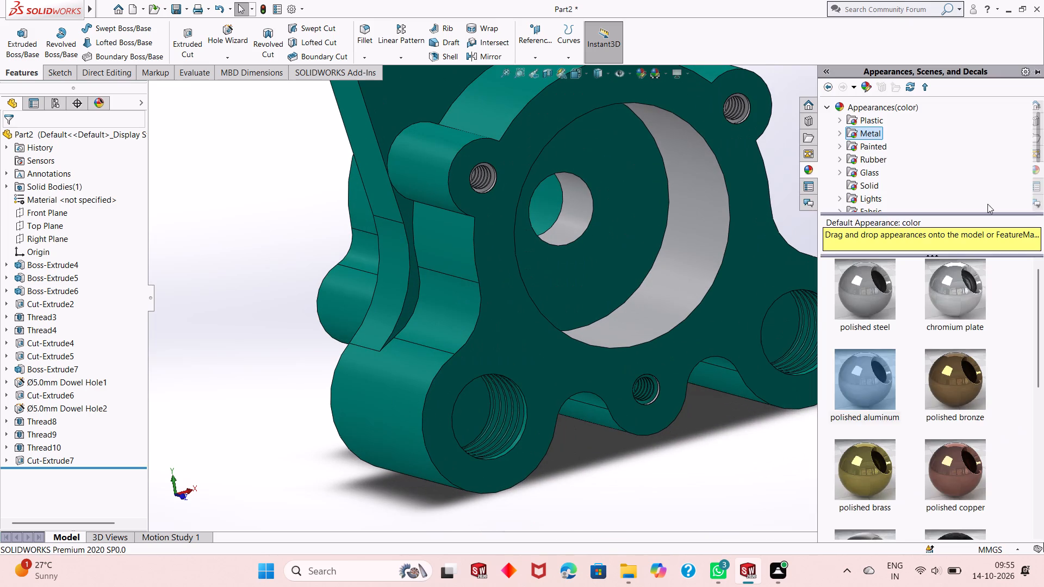
pyautogui.moveTo(843, 361); pyautogui.dragTo(641, 385)
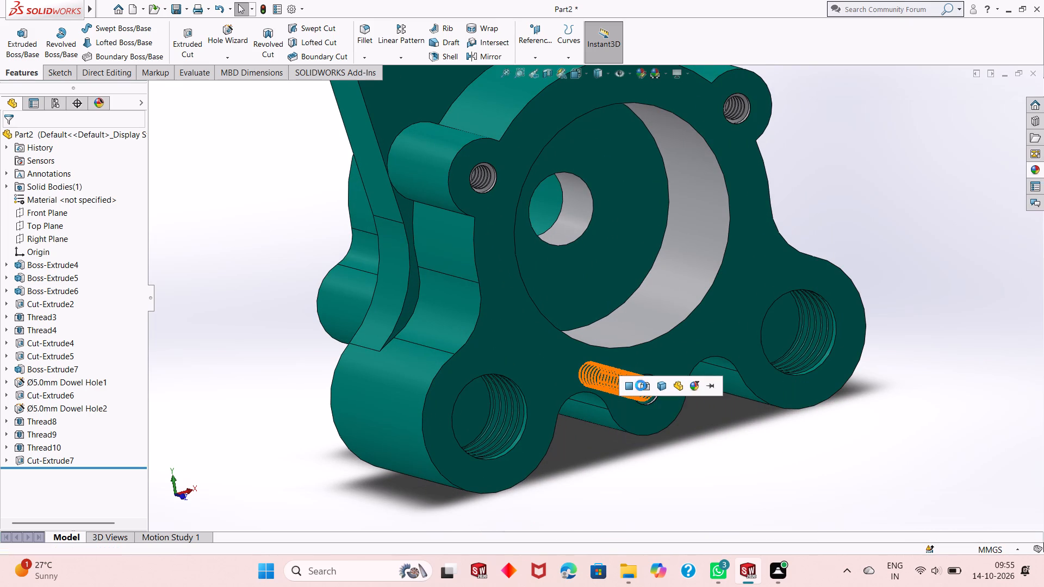
pyautogui.click(641, 385)
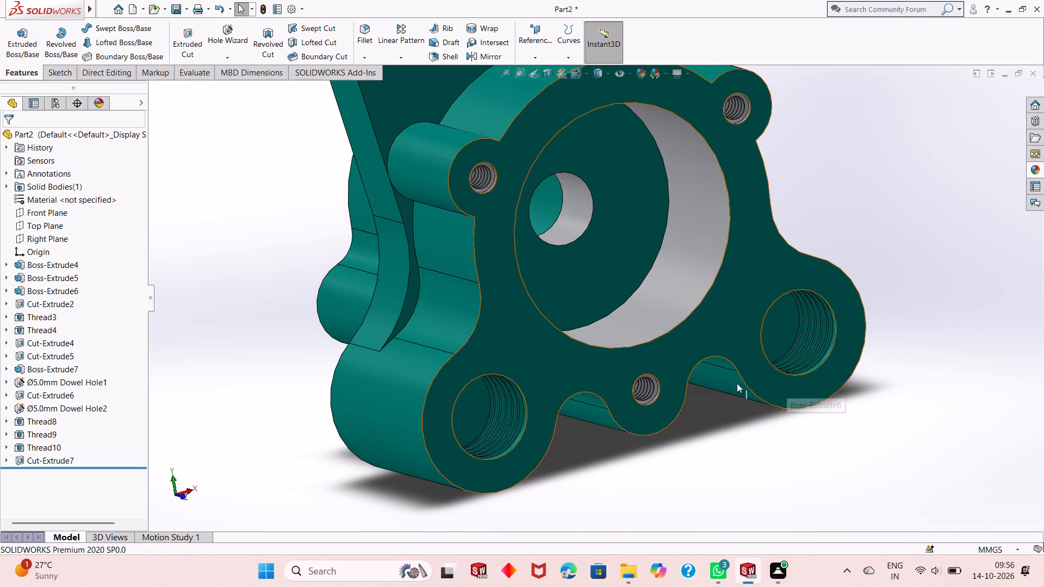
# Apply polished aluminum to Thread4 in the large threaded hole farther from the slanted arm, and to that hole's cut feature.
pyautogui.click(1032, 166)
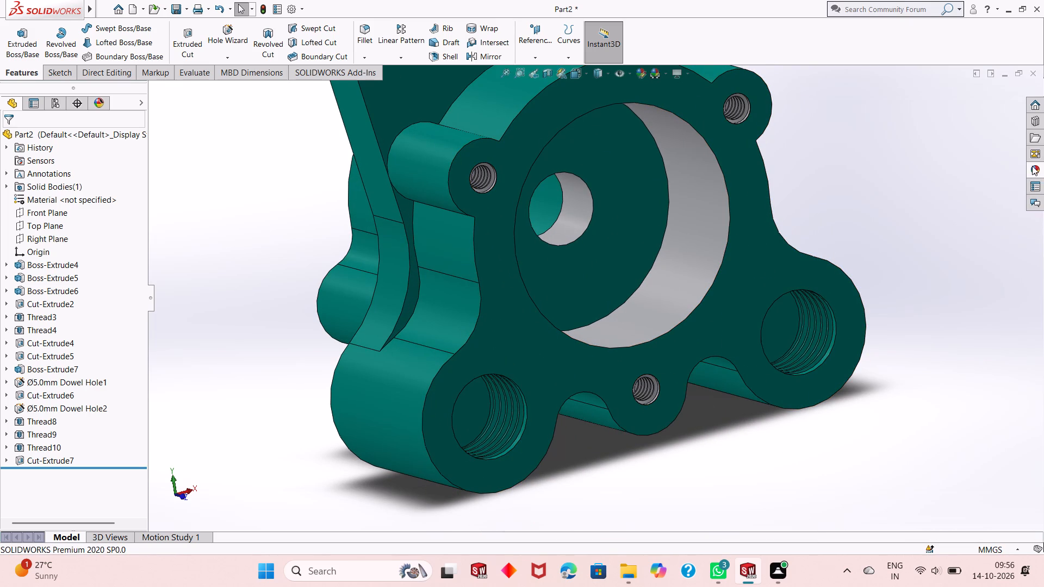
pyautogui.moveTo(866, 380); pyautogui.dragTo(816, 349)
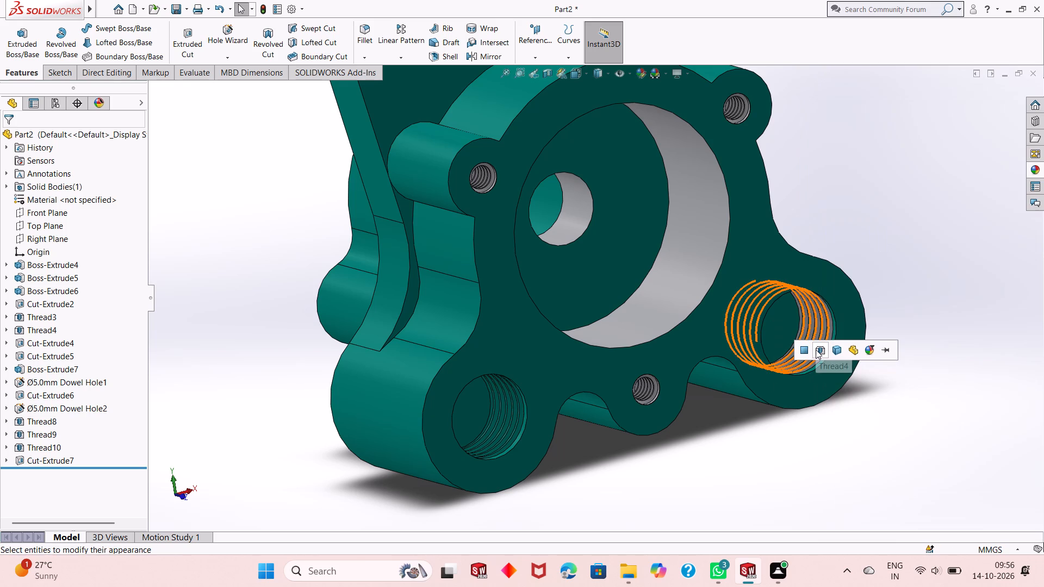
pyautogui.click(816, 349)
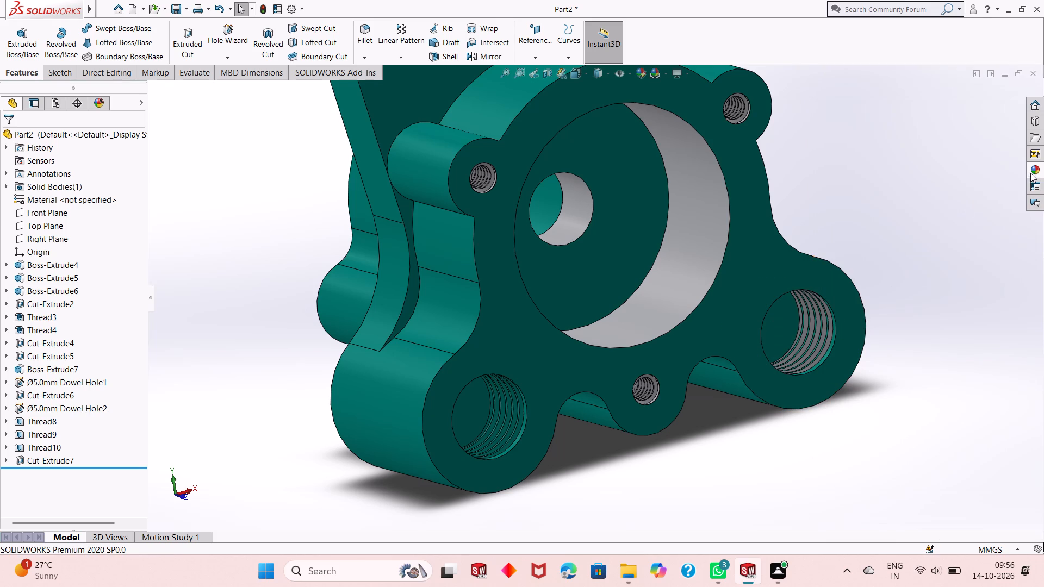
pyautogui.click(1030, 173)
pyautogui.moveTo(875, 372); pyautogui.dragTo(793, 347)
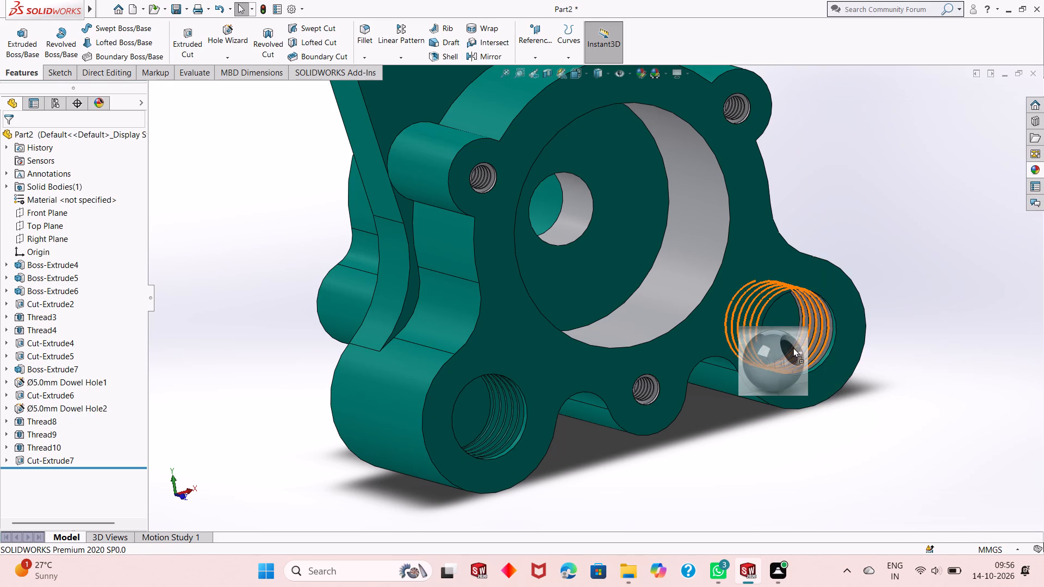
pyautogui.moveTo(793, 347); pyautogui.dragTo(813, 366)
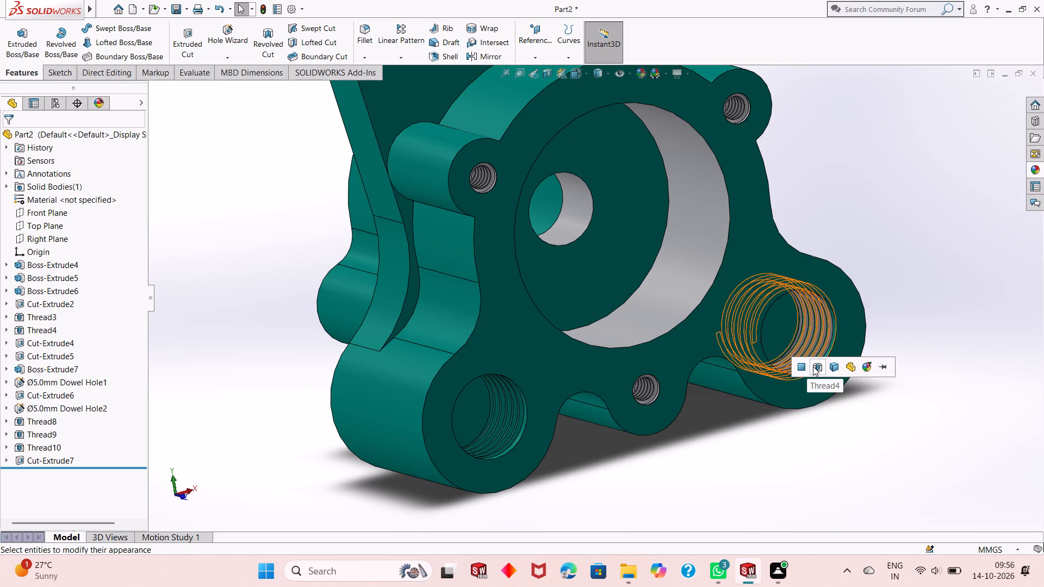
pyautogui.click(1030, 172)
pyautogui.moveTo(891, 387); pyautogui.dragTo(771, 348)
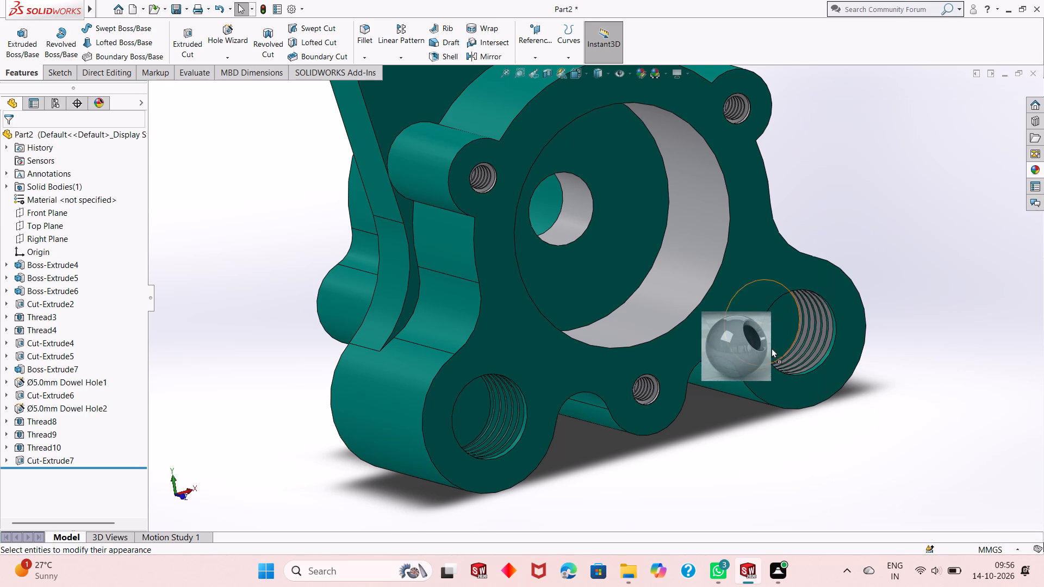
pyautogui.moveTo(771, 348); pyautogui.dragTo(822, 364)
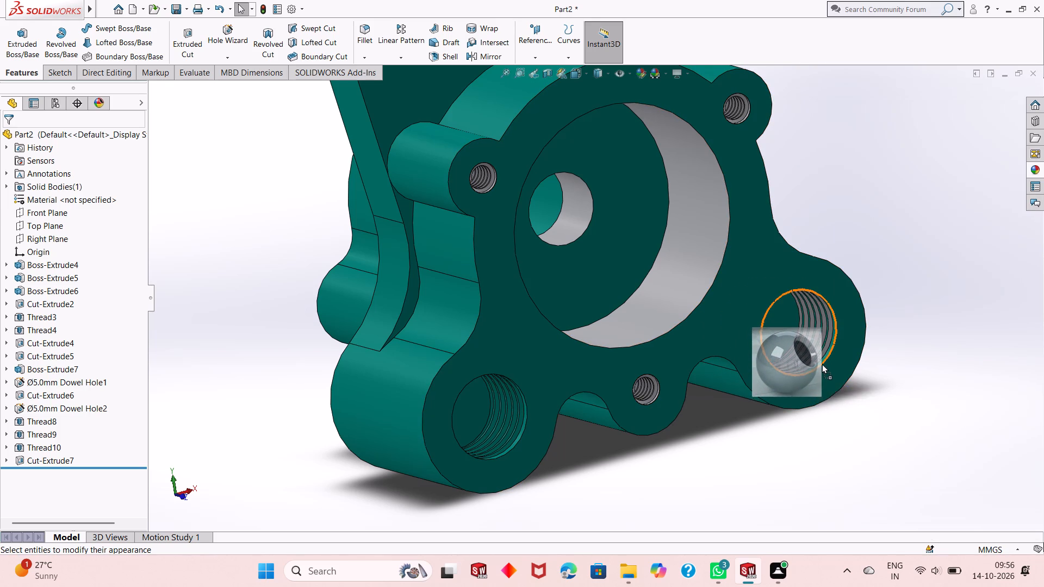
pyautogui.moveTo(822, 364); pyautogui.dragTo(824, 359)
pyautogui.click(824, 357)
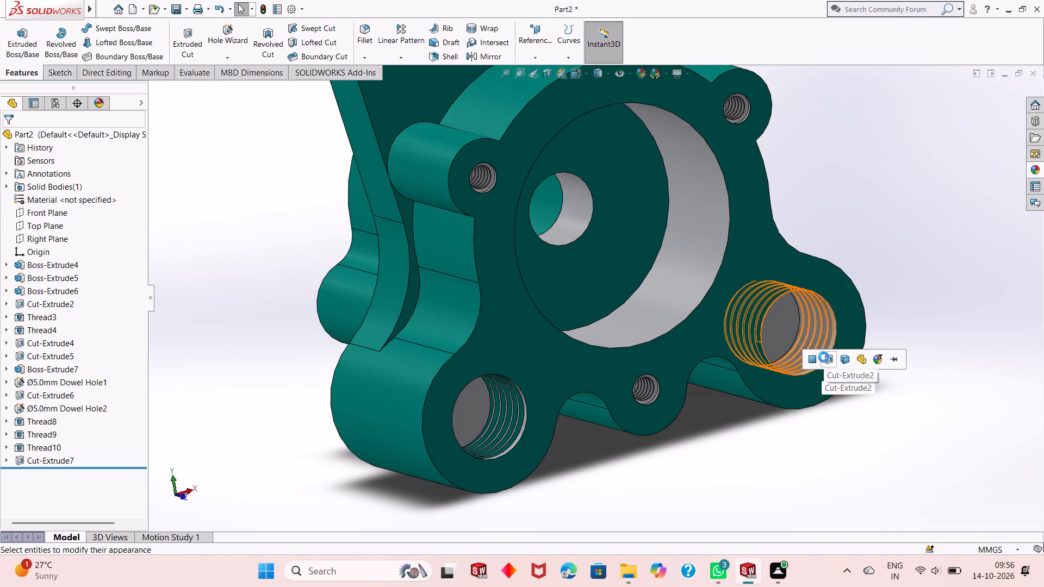
# Apply the polished aluminum appearance to the thread in the large threaded hole nearest the slanted arm.
pyautogui.click(1037, 172)
pyautogui.moveTo(871, 388); pyautogui.dragTo(489, 420)
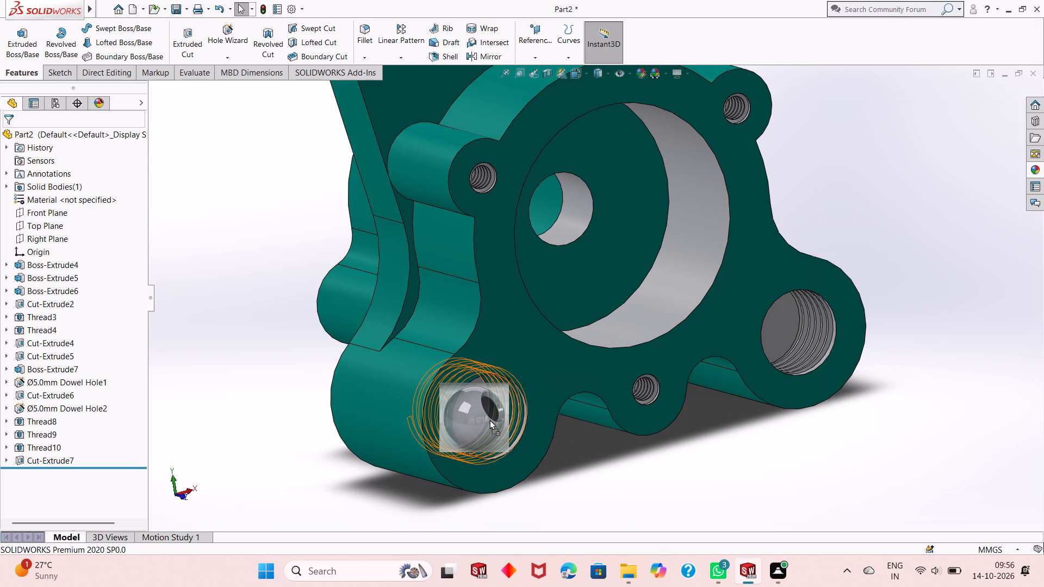
pyautogui.moveTo(489, 420); pyautogui.dragTo(496, 428)
pyautogui.click(498, 429)
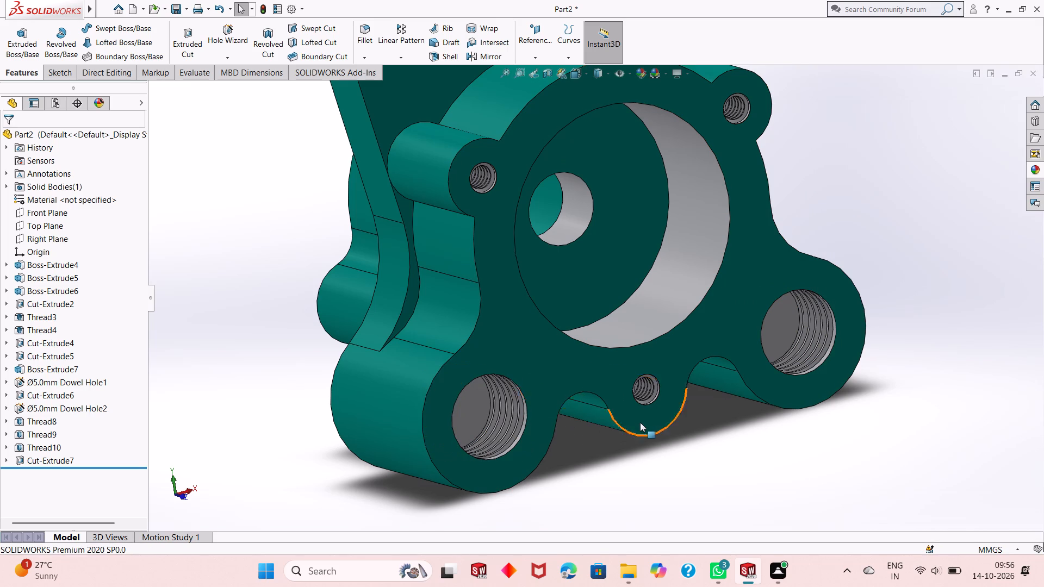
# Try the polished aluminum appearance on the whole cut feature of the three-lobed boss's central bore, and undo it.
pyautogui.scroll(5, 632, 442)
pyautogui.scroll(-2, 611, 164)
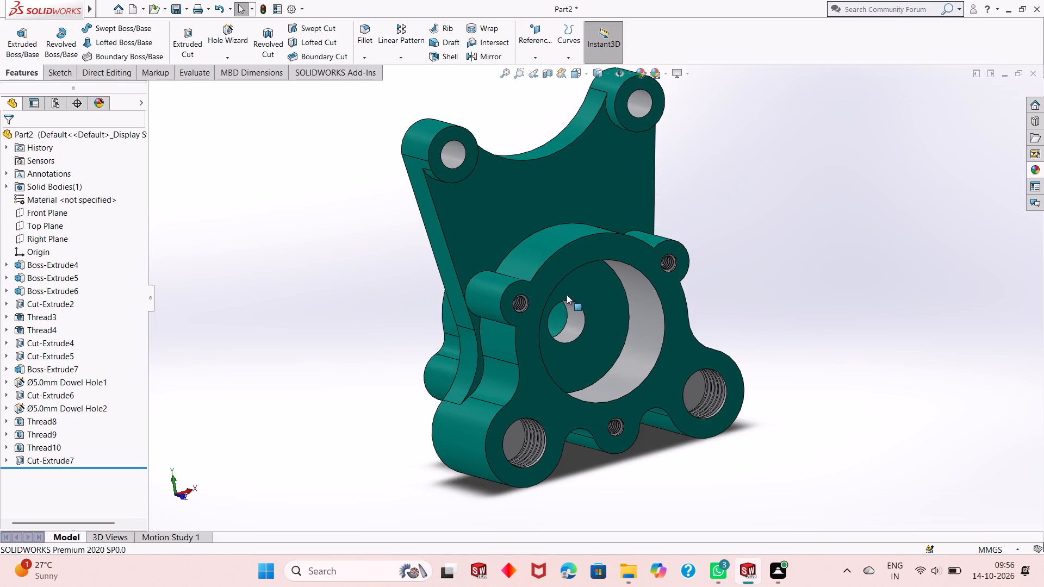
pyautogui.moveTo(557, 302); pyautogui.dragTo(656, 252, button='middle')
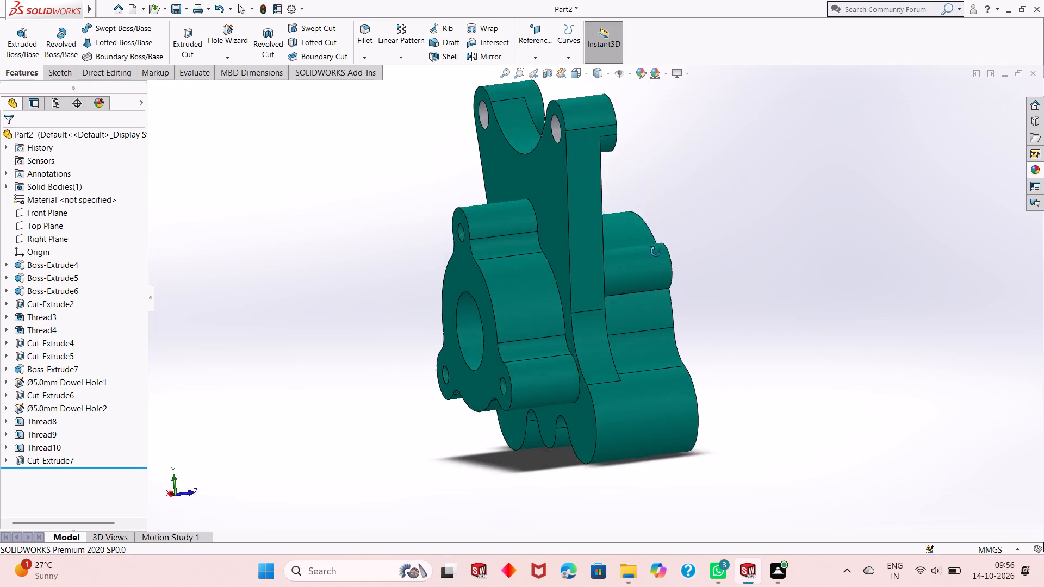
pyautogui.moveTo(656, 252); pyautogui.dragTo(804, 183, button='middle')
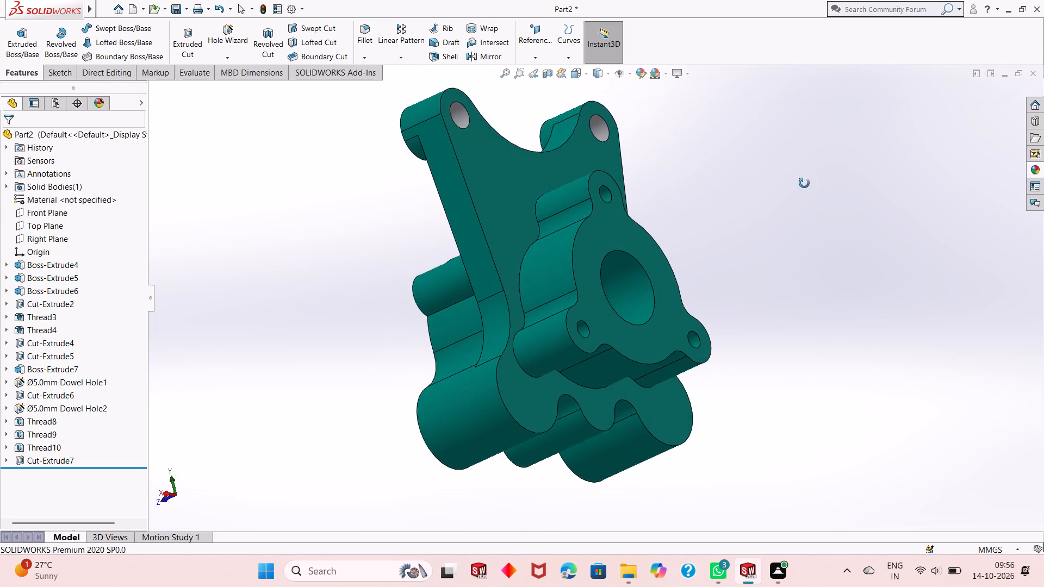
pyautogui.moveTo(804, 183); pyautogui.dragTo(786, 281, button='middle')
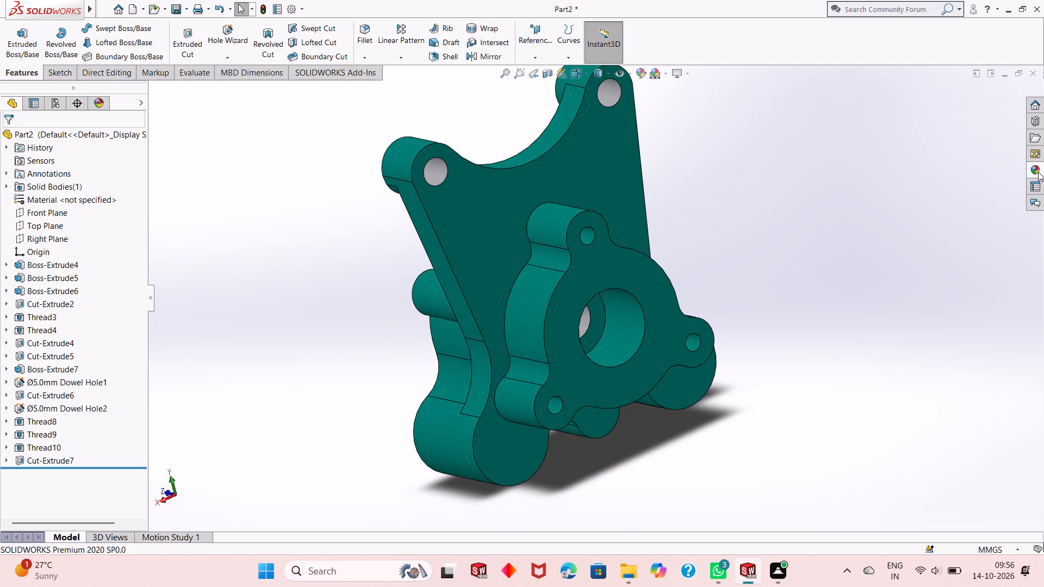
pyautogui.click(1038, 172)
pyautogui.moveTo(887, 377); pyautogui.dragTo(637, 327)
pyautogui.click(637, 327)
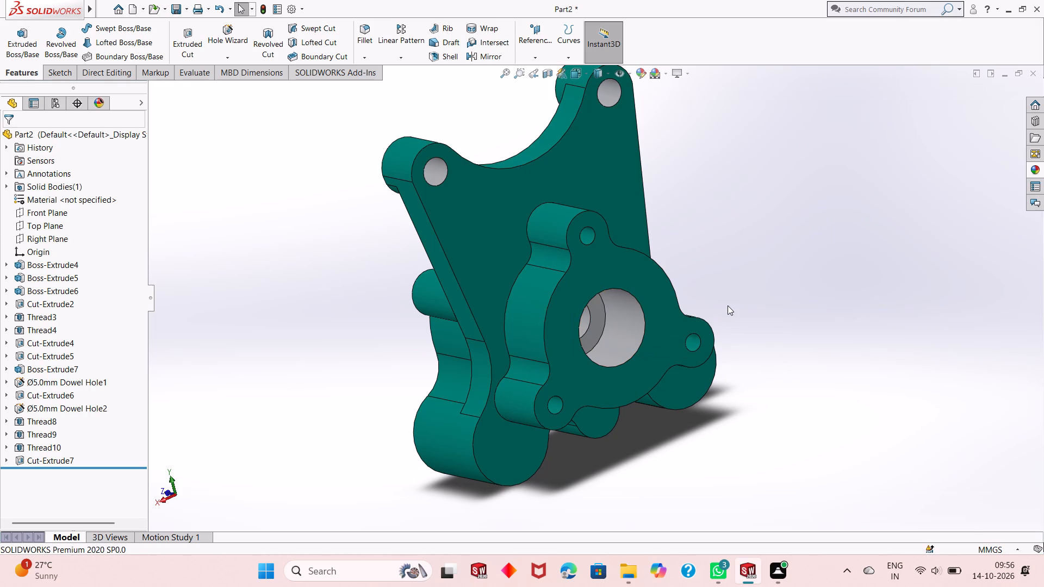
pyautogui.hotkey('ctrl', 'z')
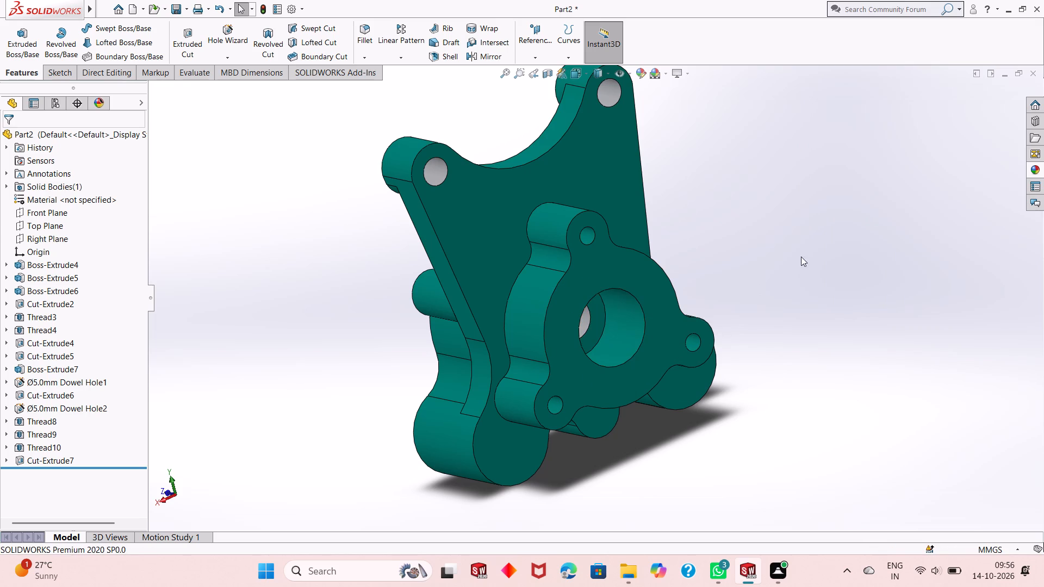
# Apply the polished aluminum appearance to only the cylindrical face of the central bore in the three-lobed boss.
pyautogui.click(1043, 166)
pyautogui.moveTo(869, 380); pyautogui.dragTo(622, 334)
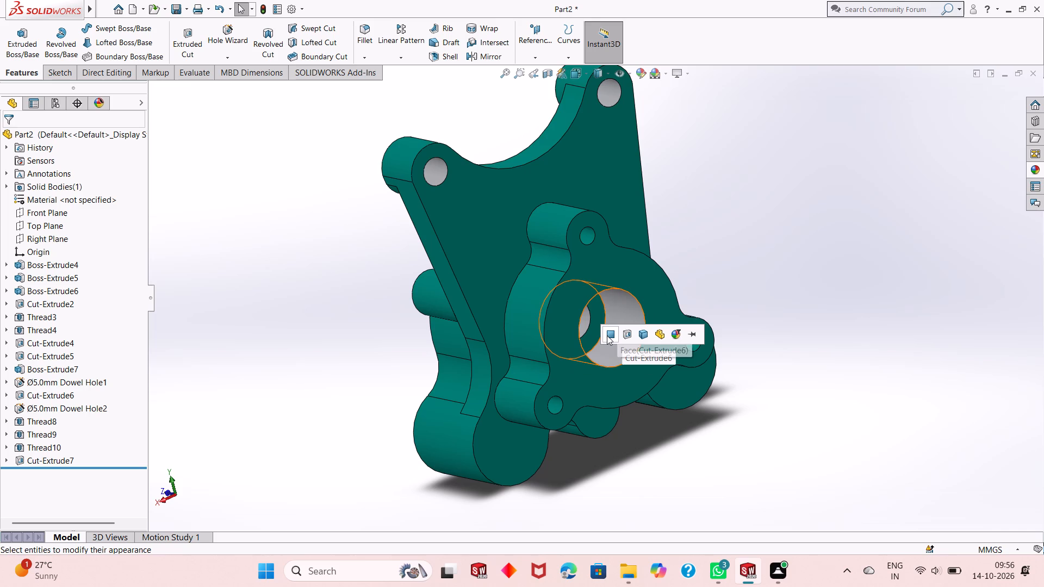
pyautogui.click(607, 336)
# Apply the polished aluminum appearance to the Ø5.0mm Dowel Hole1 feature in the lobes of the three-lobed boss.
pyautogui.scroll(-1, 560, 265)
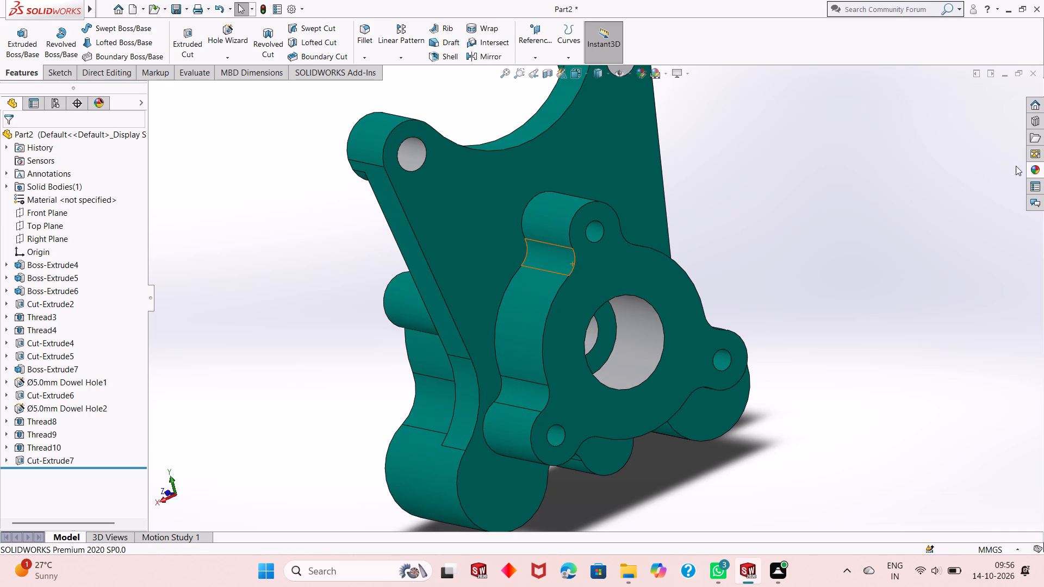
pyautogui.click(1043, 173)
pyautogui.moveTo(857, 379); pyautogui.dragTo(750, 367)
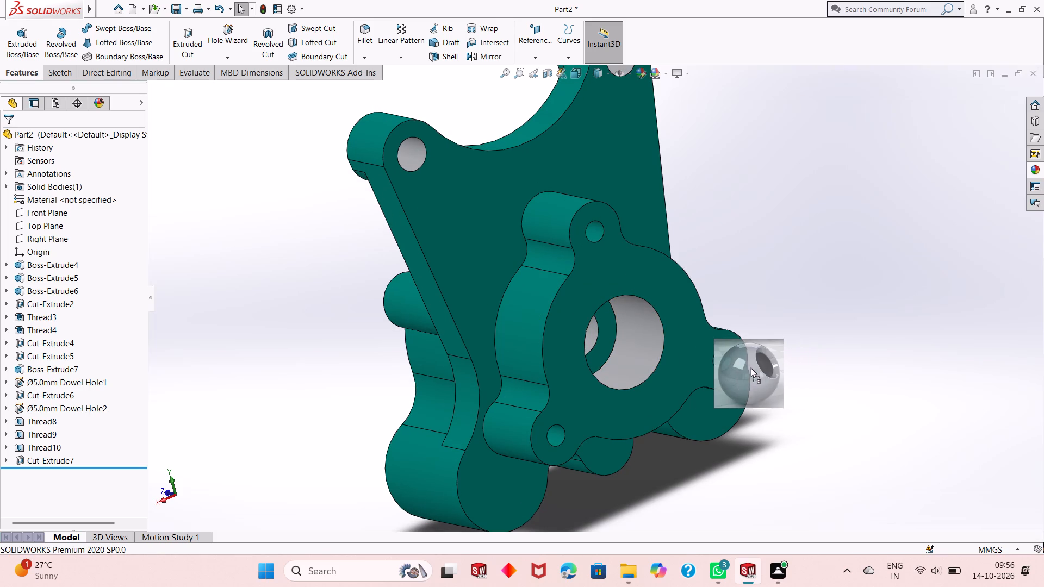
pyautogui.moveTo(750, 367); pyautogui.dragTo(719, 359)
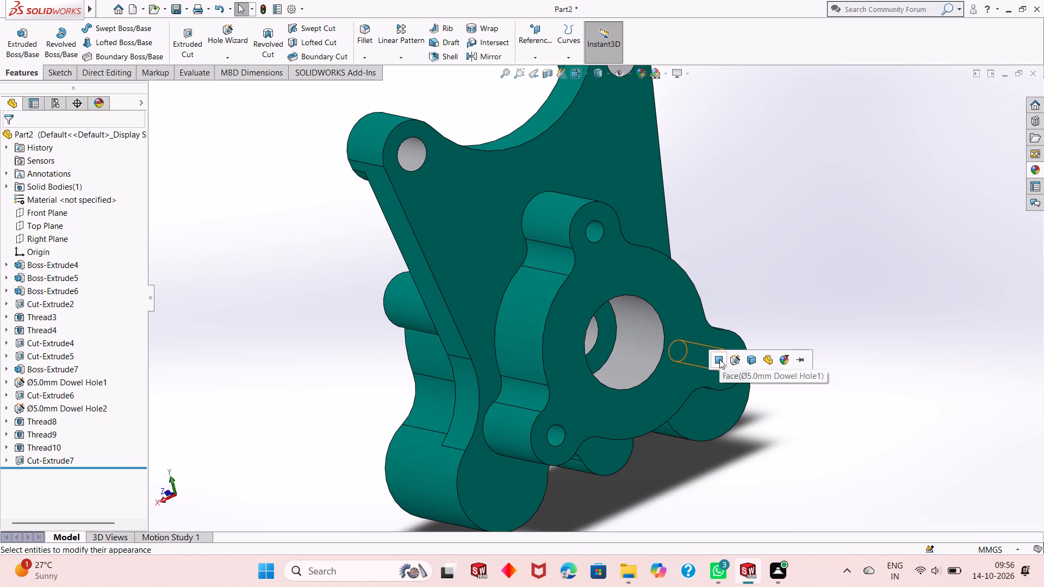
pyautogui.click(734, 357)
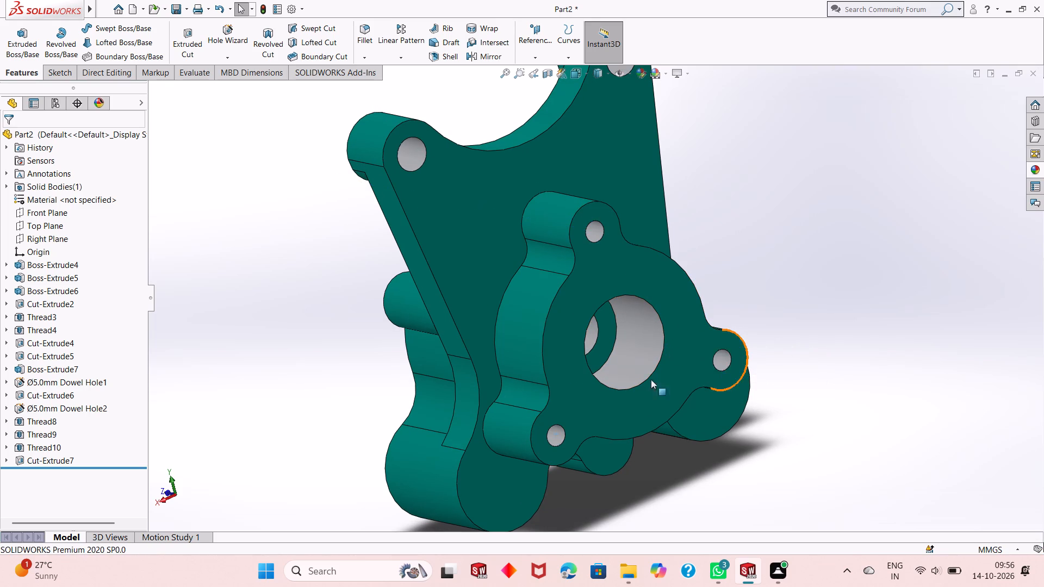
# Examine the coloured bracket from both sides to check the appearance of its bores, holes and threads.
pyautogui.scroll(2, 625, 367)
pyautogui.moveTo(673, 373); pyautogui.dragTo(631, 353, button='middle')
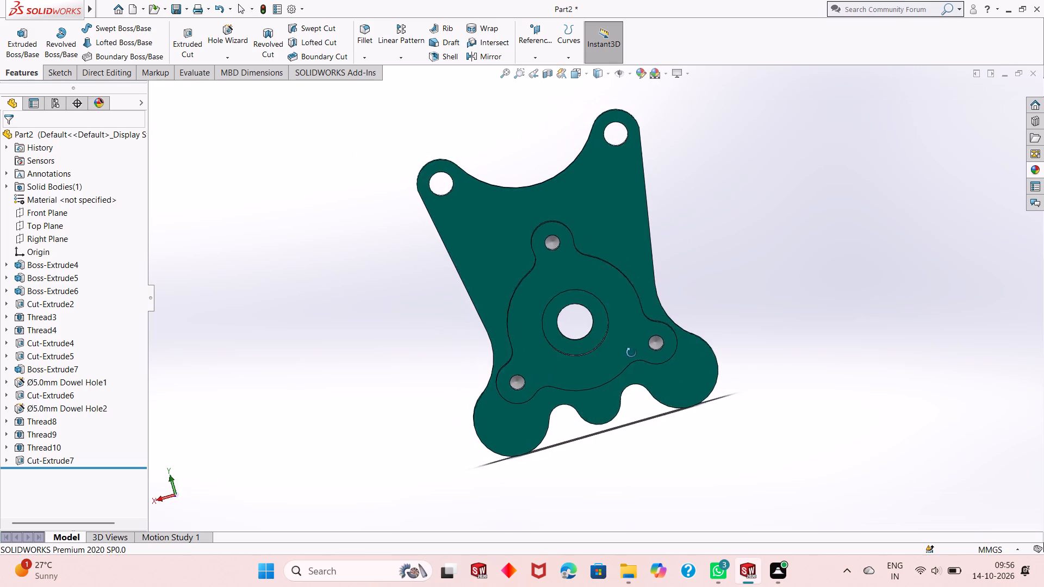
pyautogui.moveTo(631, 353); pyautogui.dragTo(496, 424, button='middle')
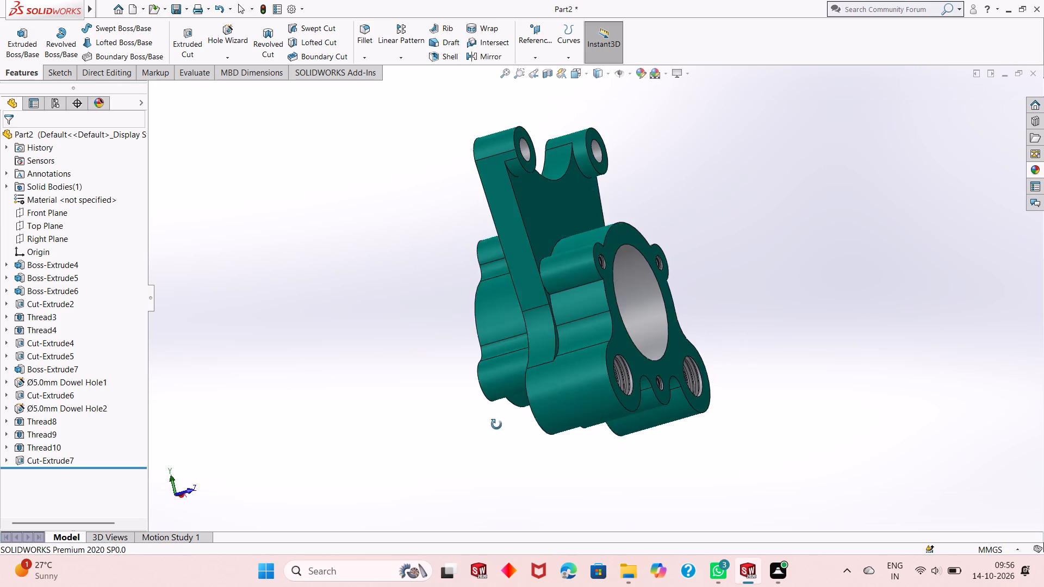
pyautogui.moveTo(496, 424); pyautogui.dragTo(457, 457, button='middle')
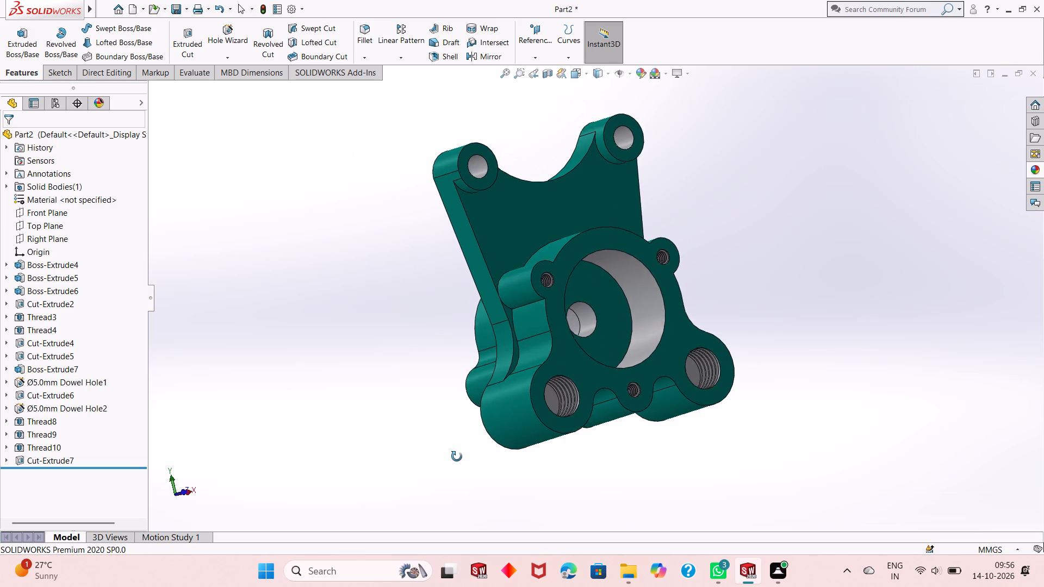
pyautogui.moveTo(457, 457); pyautogui.dragTo(451, 474, button='middle')
pyautogui.scroll(1, 567, 385)
pyautogui.moveTo(576, 360); pyautogui.dragTo(575, 382, button='middle')
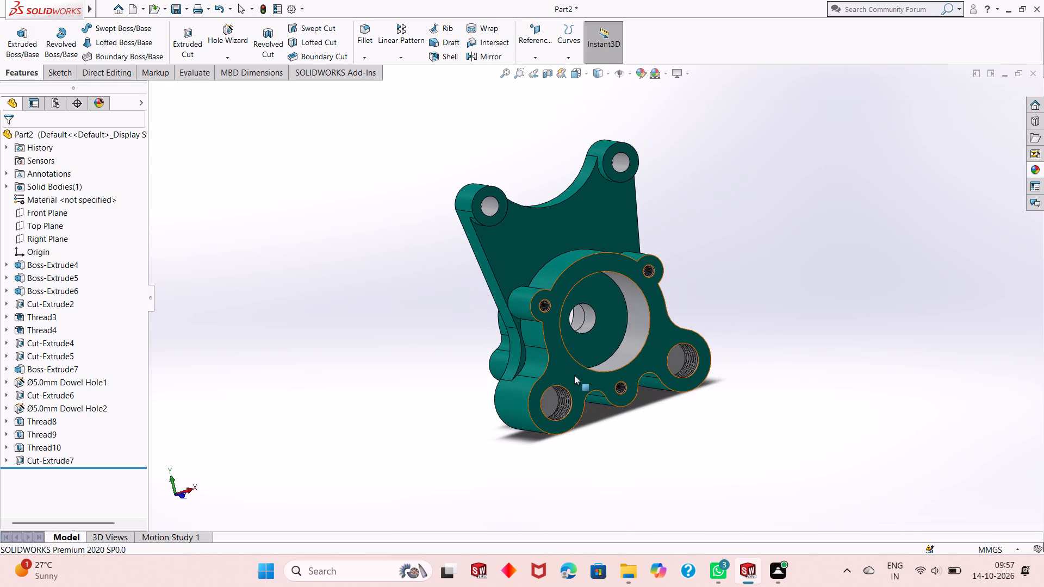
pyautogui.scroll(-1, 555, 302)
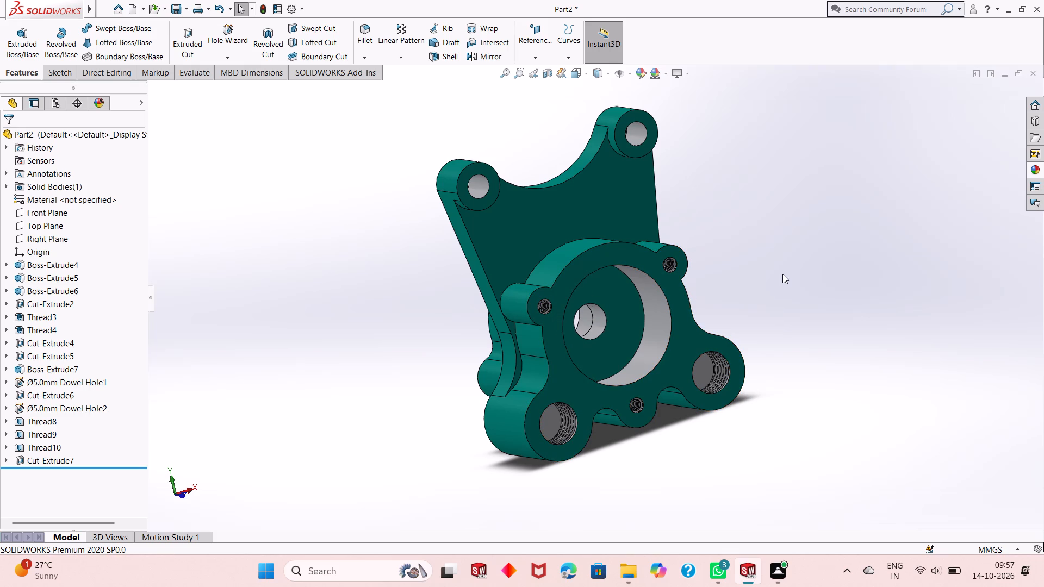
# Open the Save As dialog for the part.
pyautogui.hotkey('ctrl', 's')
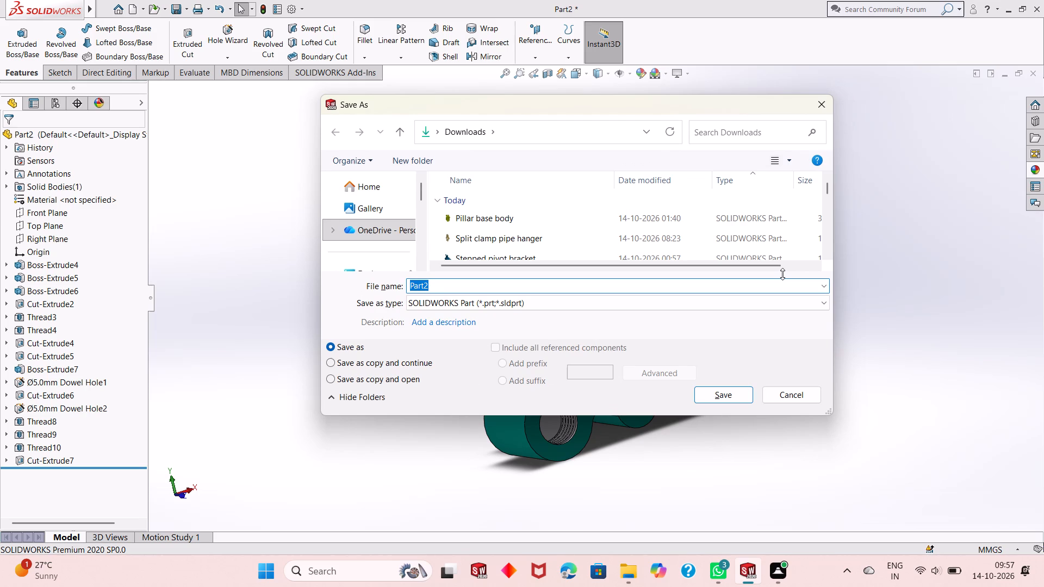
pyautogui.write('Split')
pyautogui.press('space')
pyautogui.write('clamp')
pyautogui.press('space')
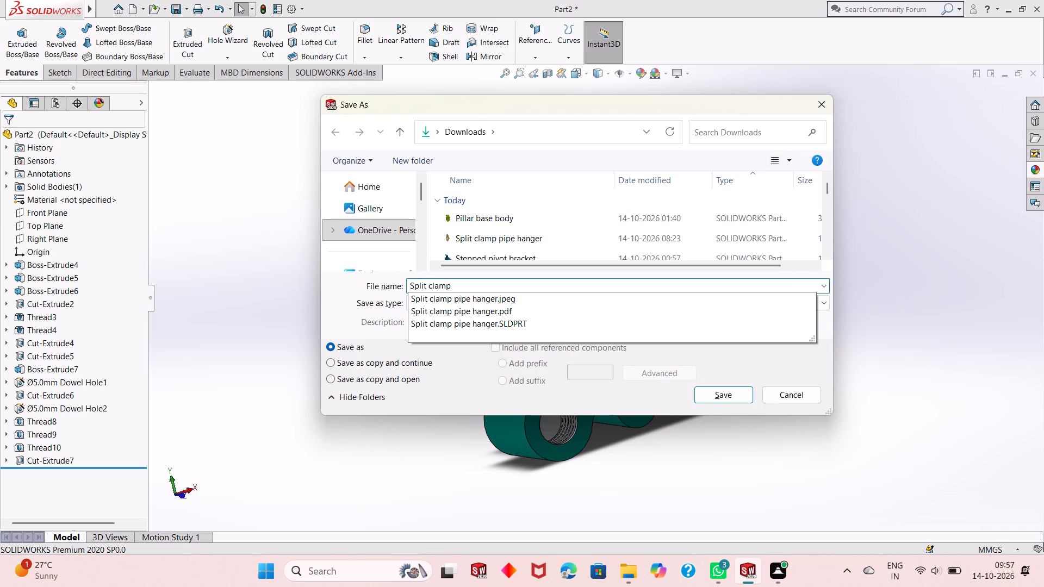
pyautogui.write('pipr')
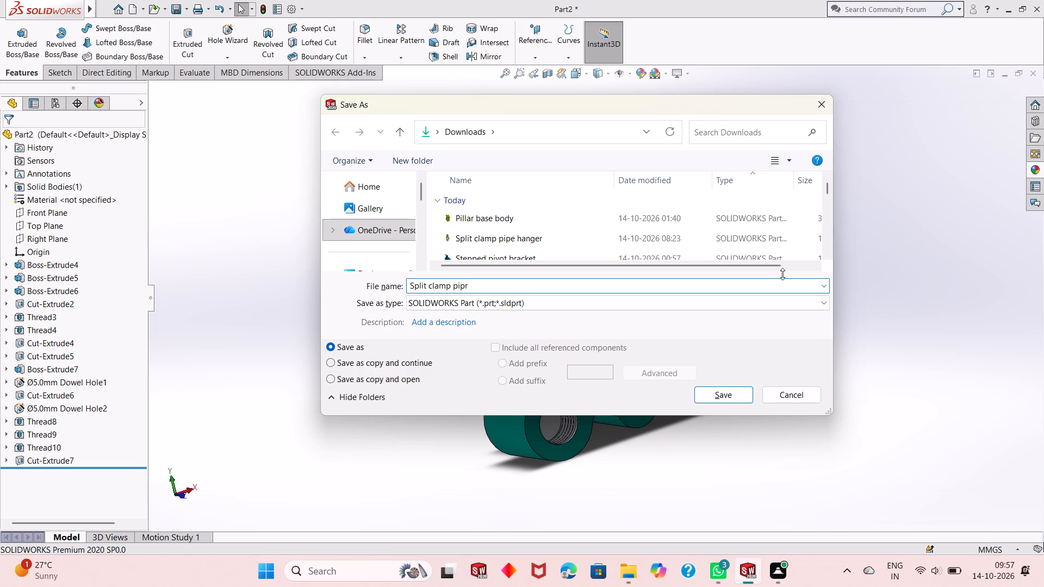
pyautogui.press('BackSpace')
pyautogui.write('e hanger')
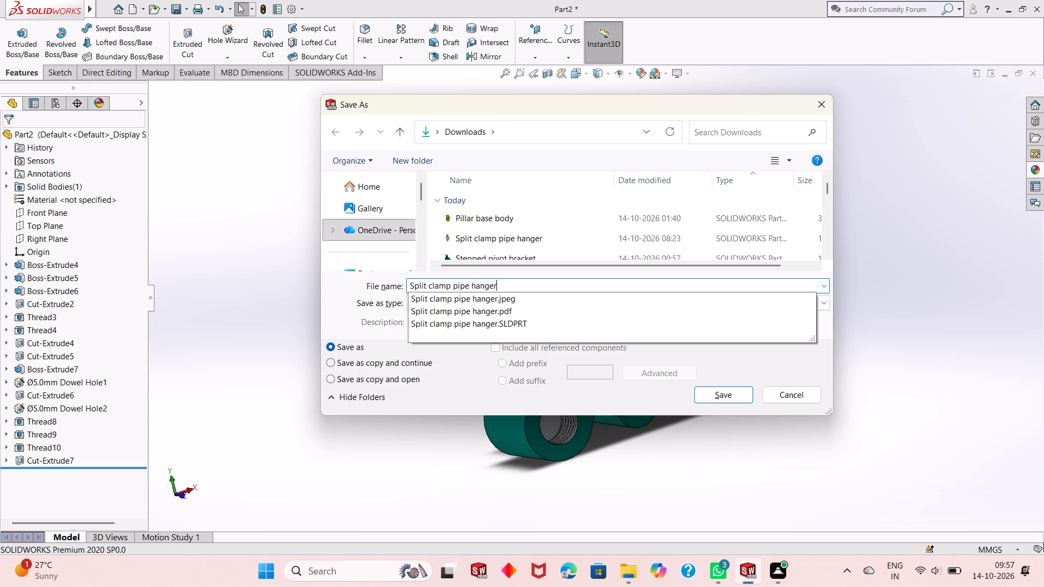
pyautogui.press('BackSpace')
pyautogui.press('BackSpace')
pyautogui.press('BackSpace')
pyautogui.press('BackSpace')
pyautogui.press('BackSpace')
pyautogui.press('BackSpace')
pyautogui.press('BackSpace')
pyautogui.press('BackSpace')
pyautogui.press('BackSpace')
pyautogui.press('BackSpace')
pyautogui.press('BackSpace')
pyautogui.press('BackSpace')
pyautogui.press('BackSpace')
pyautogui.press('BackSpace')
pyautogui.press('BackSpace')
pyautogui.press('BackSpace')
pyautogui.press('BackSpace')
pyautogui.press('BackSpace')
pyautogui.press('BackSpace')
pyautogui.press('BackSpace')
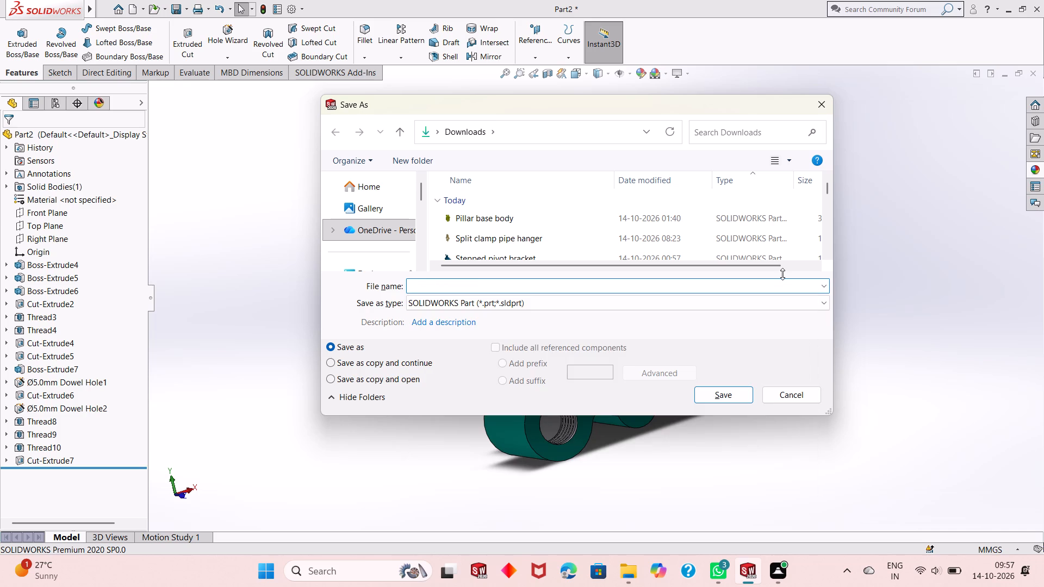
# Save the part in the Downloads folder under the name Central coupling bracket.
pyautogui.write('Central')
pyautogui.press('space')
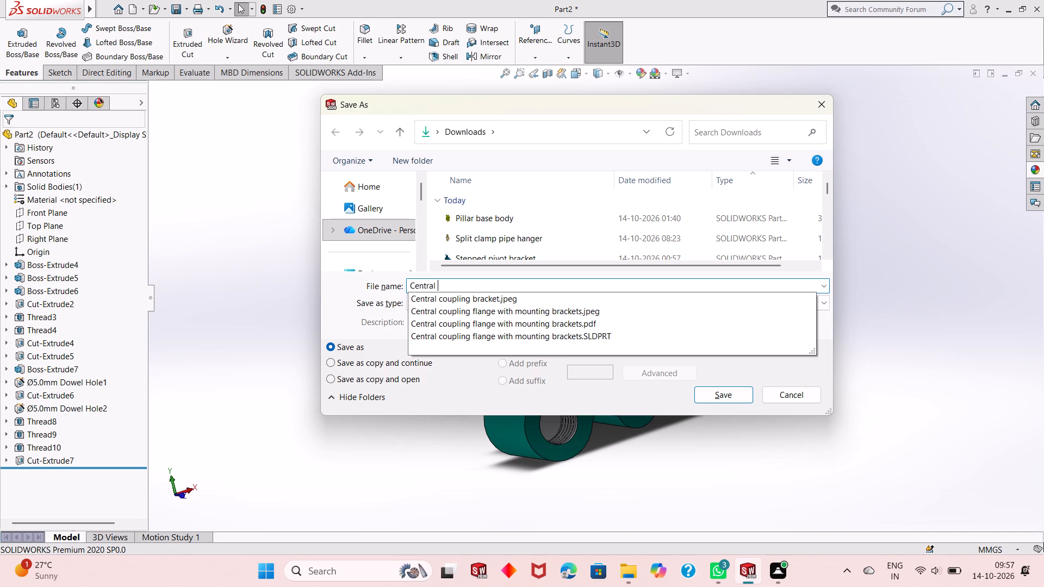
pyautogui.write('coupling')
pyautogui.press('space')
pyautogui.write('bracket')
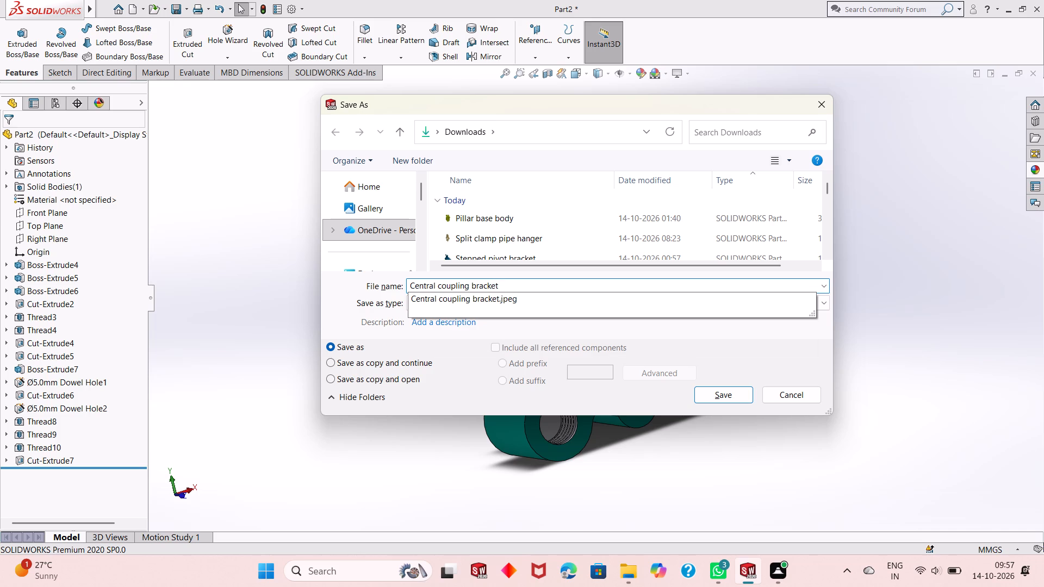
pyautogui.press('Return')
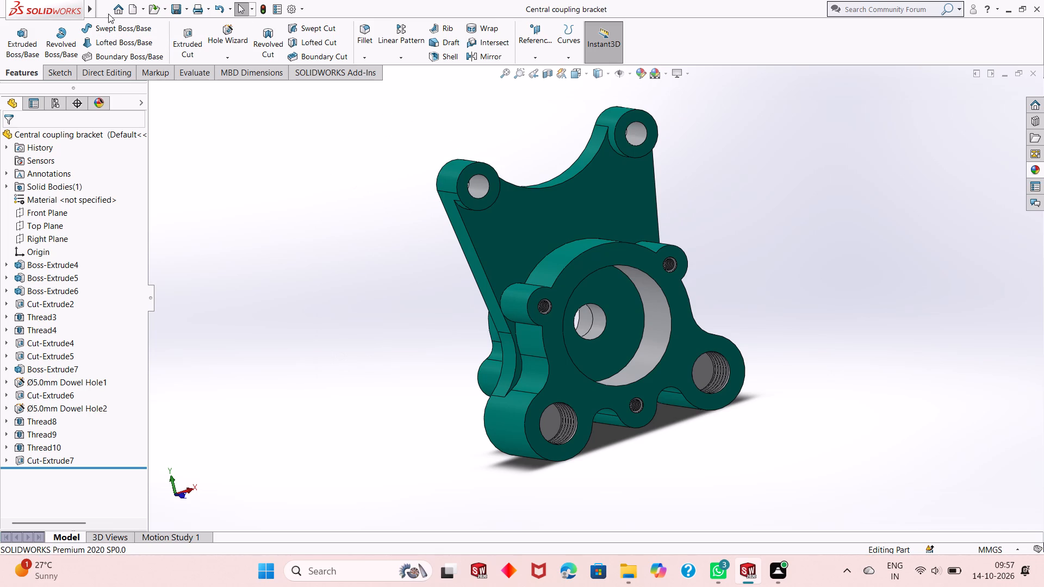
# Save a PDF copy of the bracket as Central coupling bracket in the Downloads folder.
pyautogui.click(185, 7)
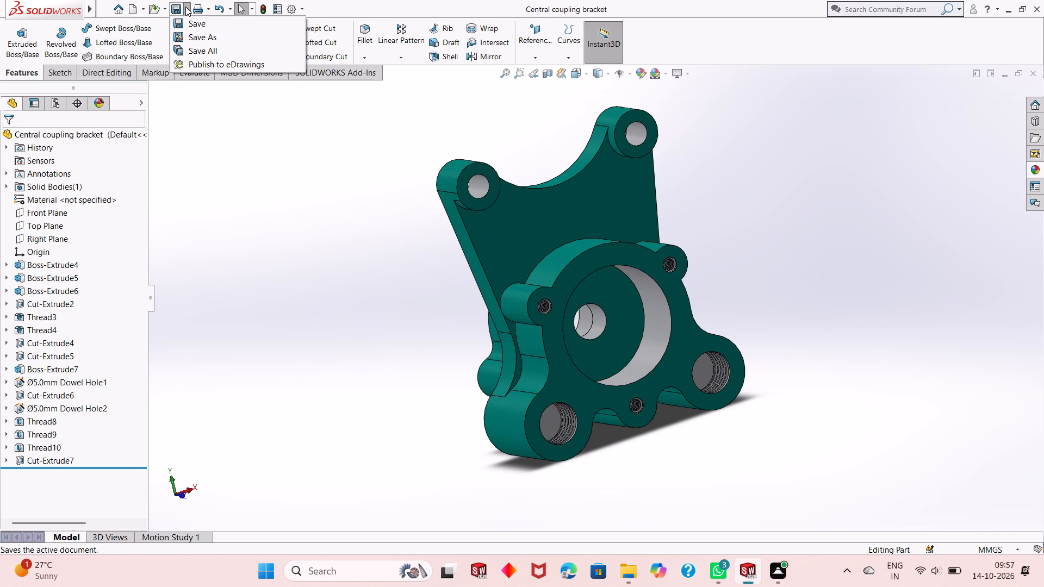
pyautogui.click(190, 33)
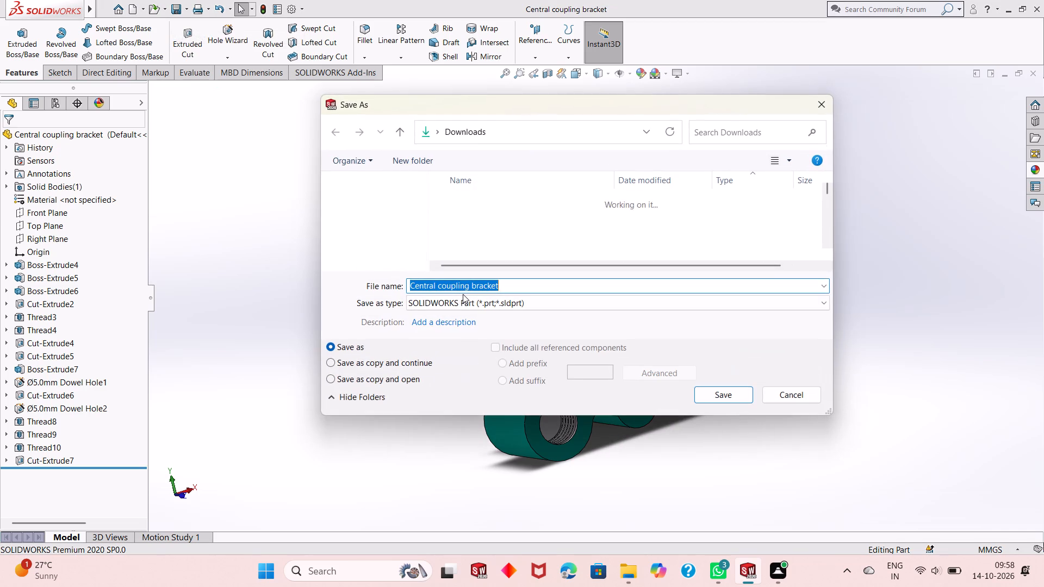
pyautogui.click(548, 301)
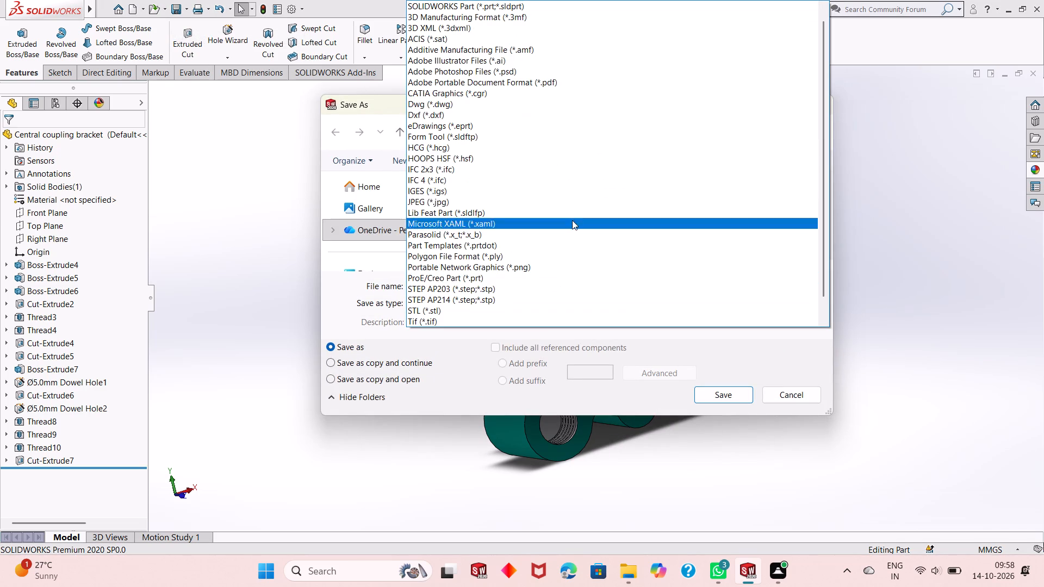
pyautogui.click(572, 84)
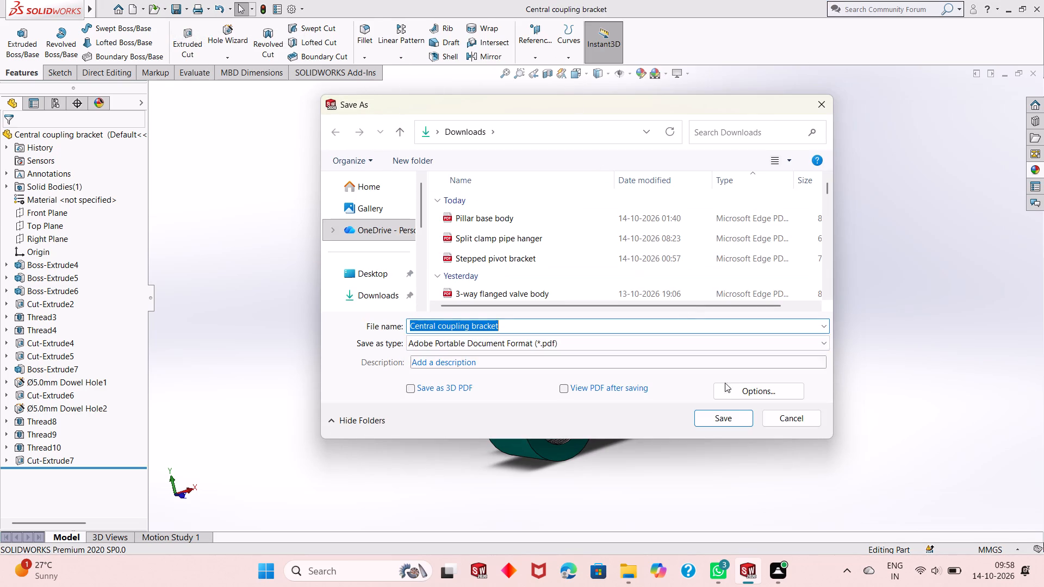
pyautogui.click(726, 418)
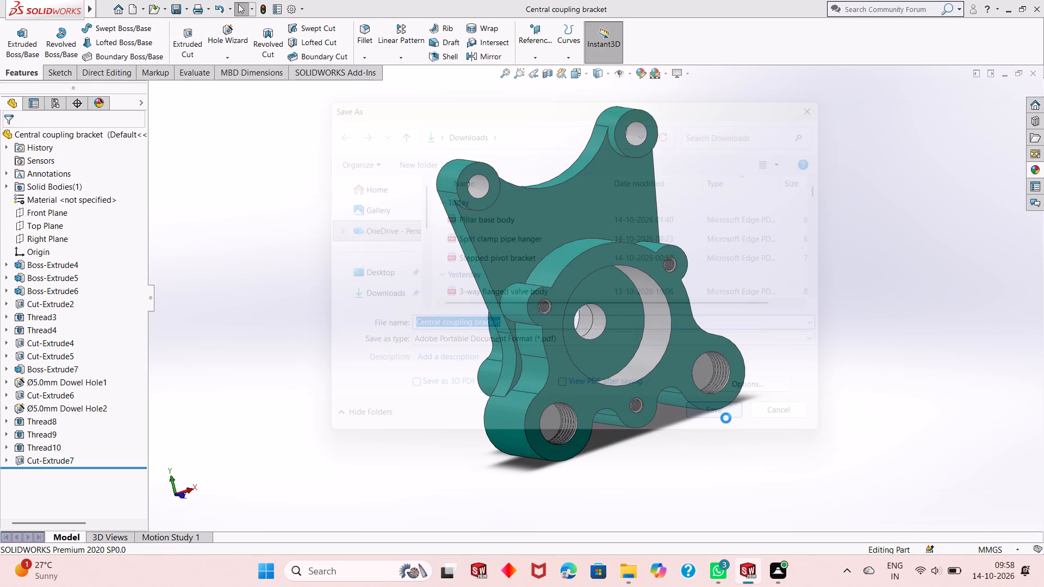